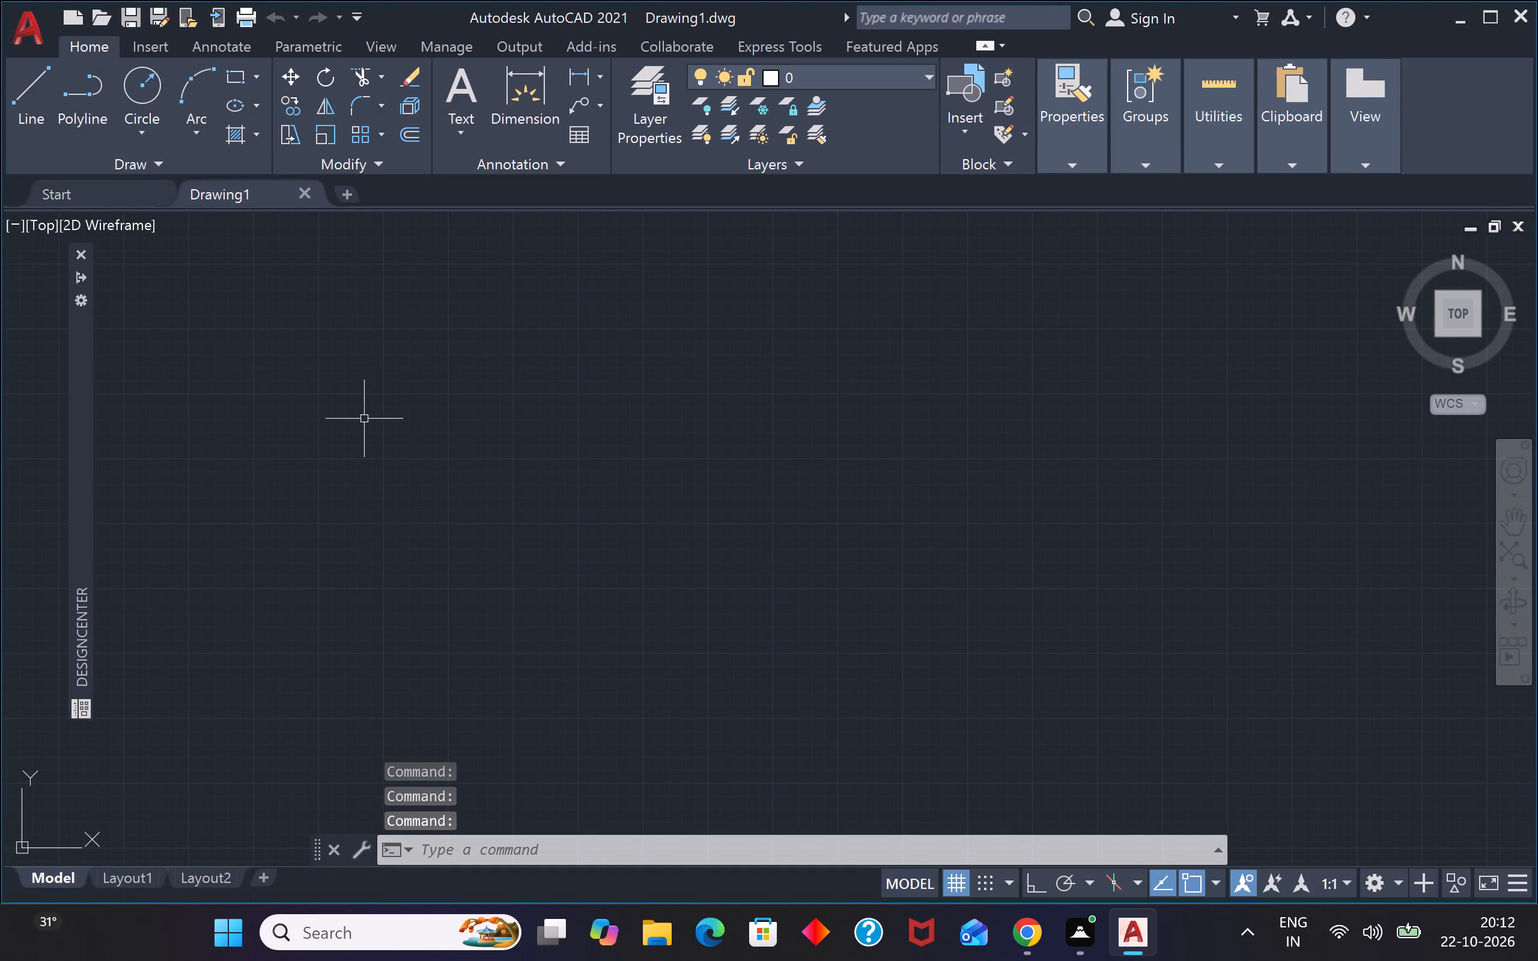
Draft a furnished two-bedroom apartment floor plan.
Turn off the drawing grid display.
{"action": "key", "text": "Escape"}
{"action": "key", "text": "Escape"}
{"action": "key", "text": "F7"}
{"action": "key", "text": "F7"}
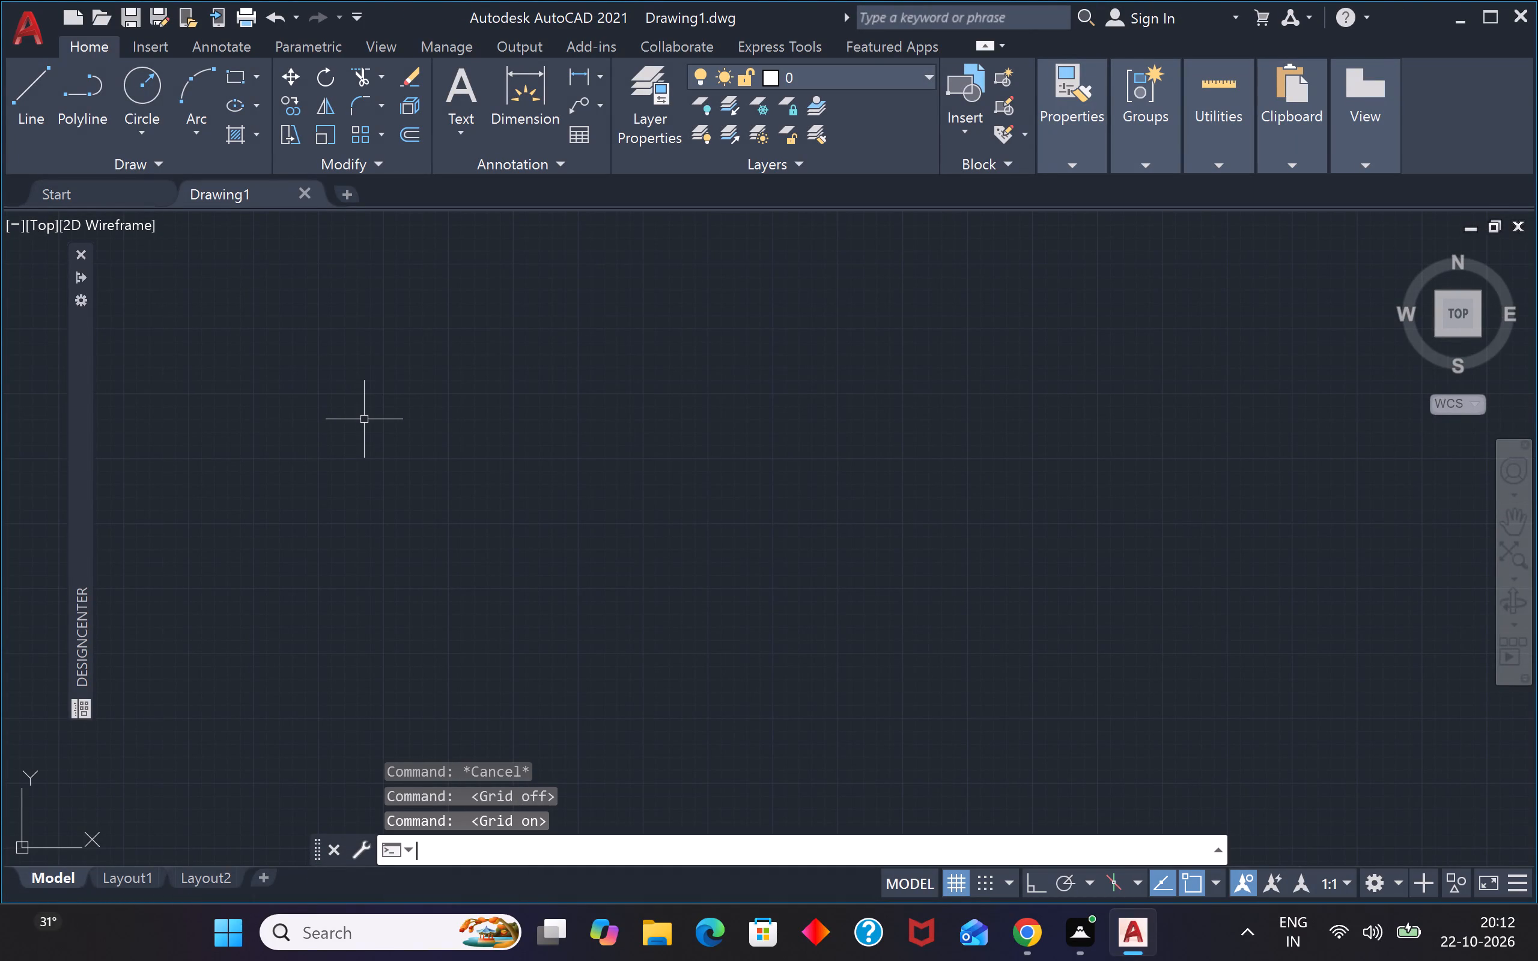
{"action": "key", "text": "F7"}
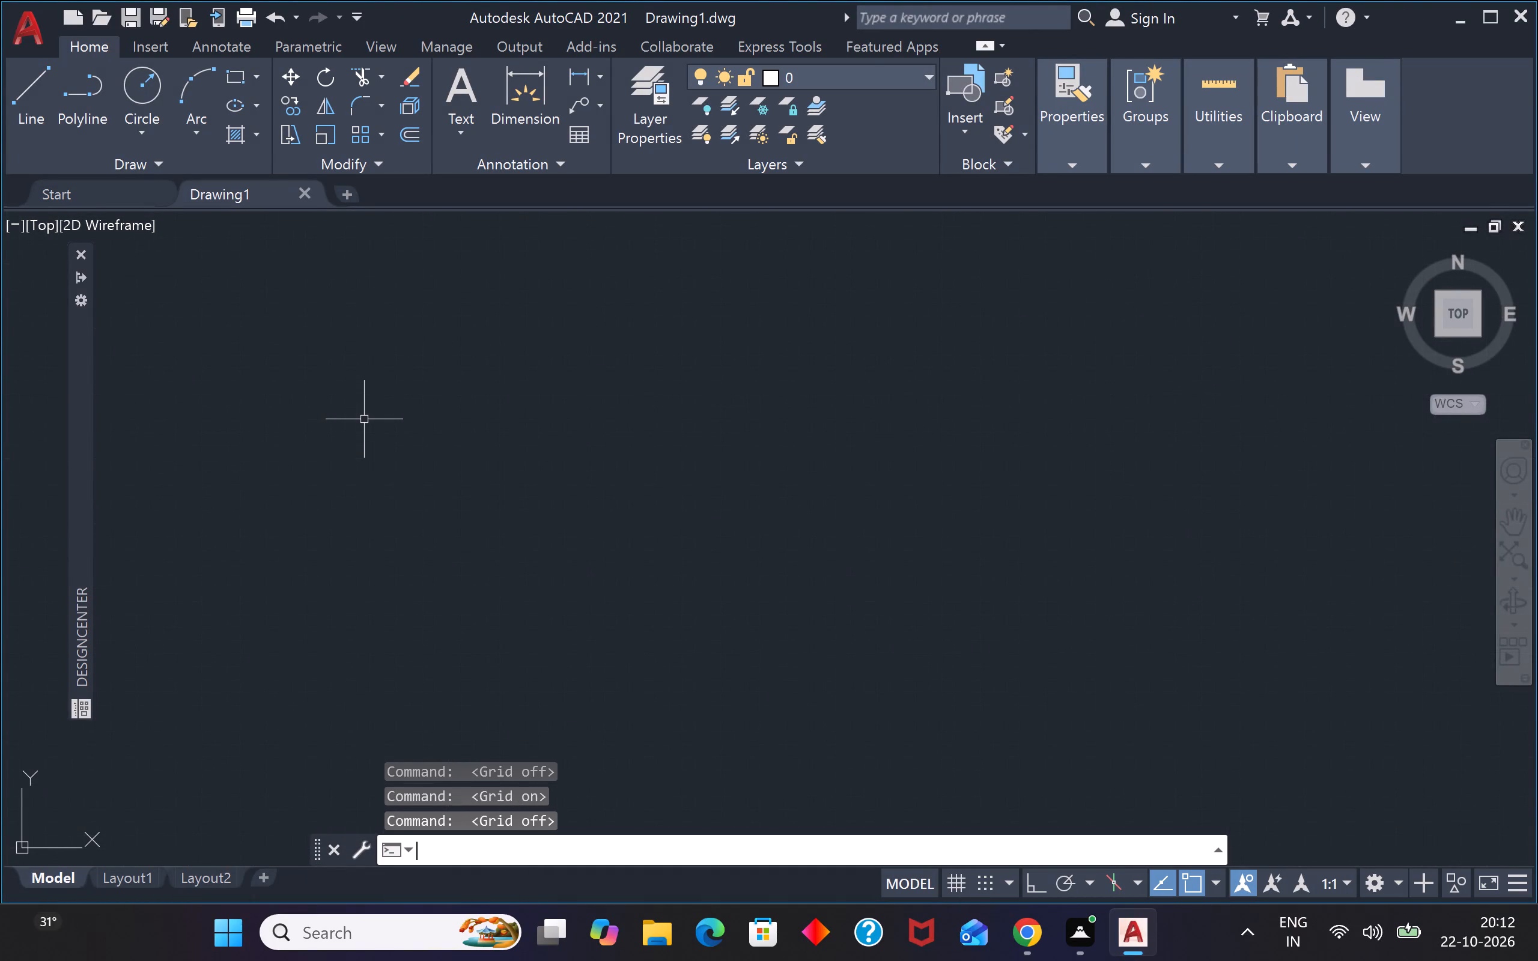
Set the drawing units to Architectural length with 0'-0" precision and an insertion scale of Inches.
{"action": "type", "text": "un"}
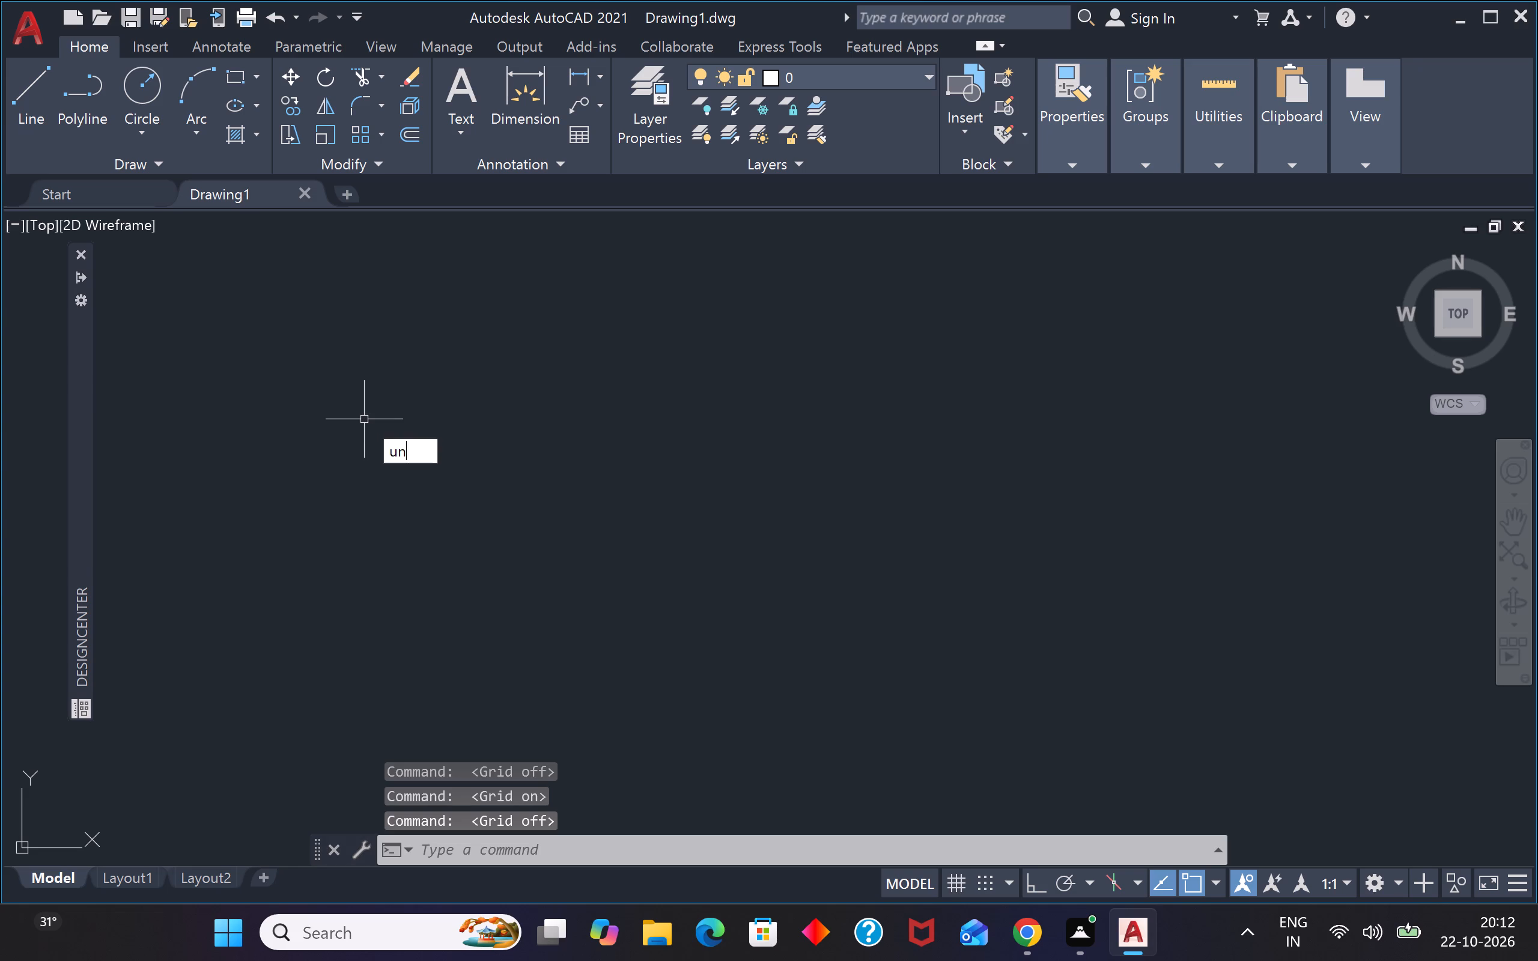
{"action": "key", "text": "space"}
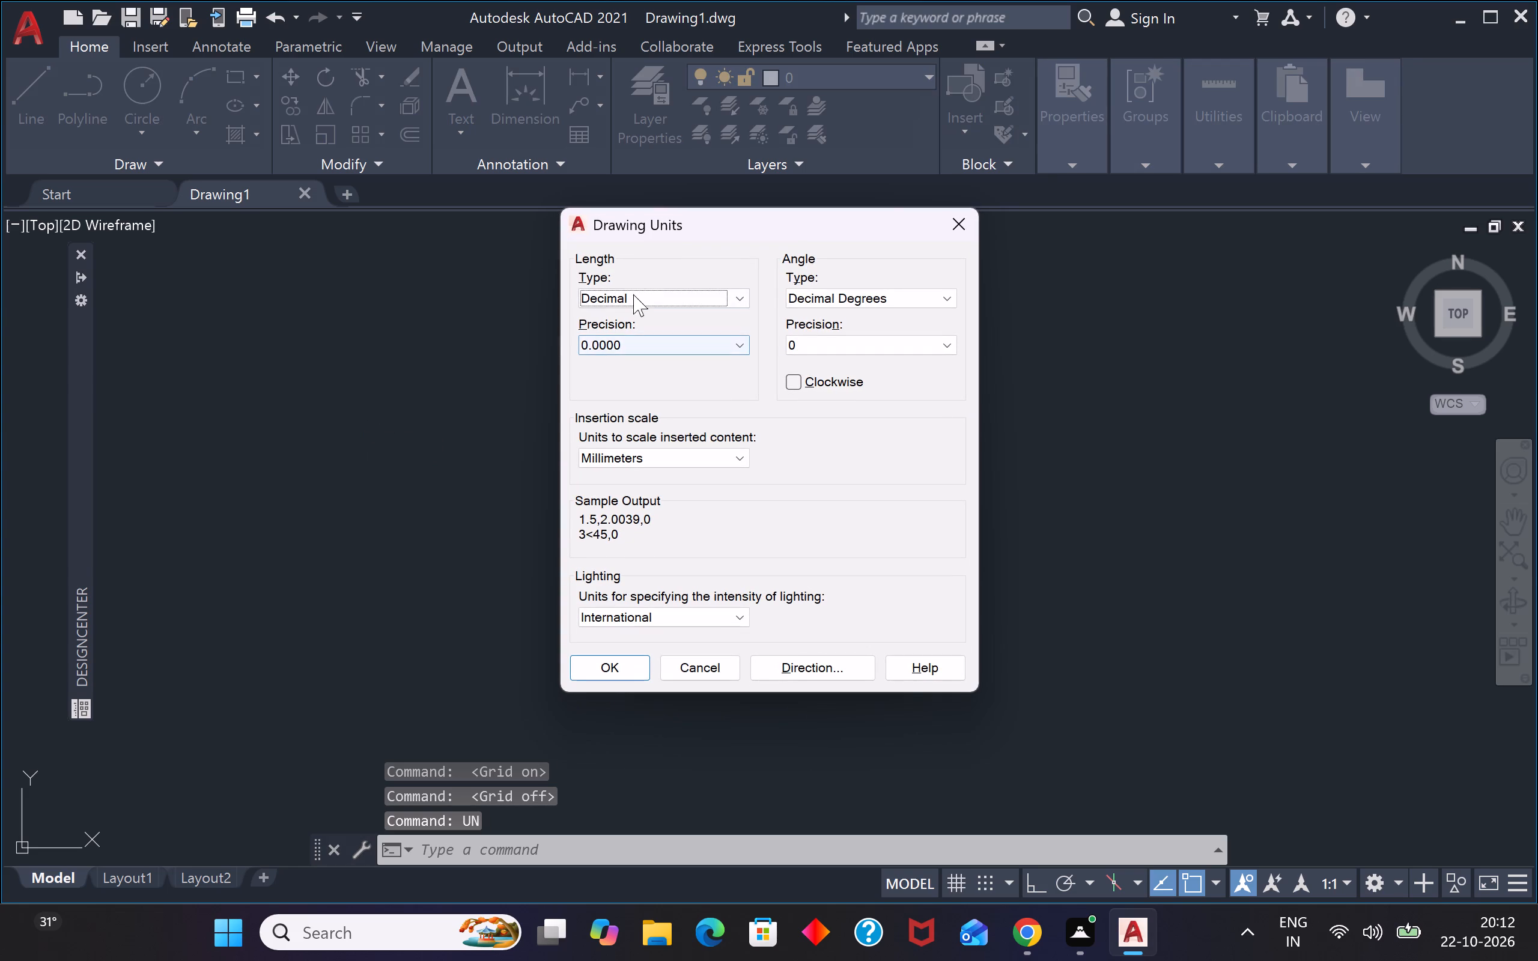
{"action": "left_click", "coordinate": [628, 299]}
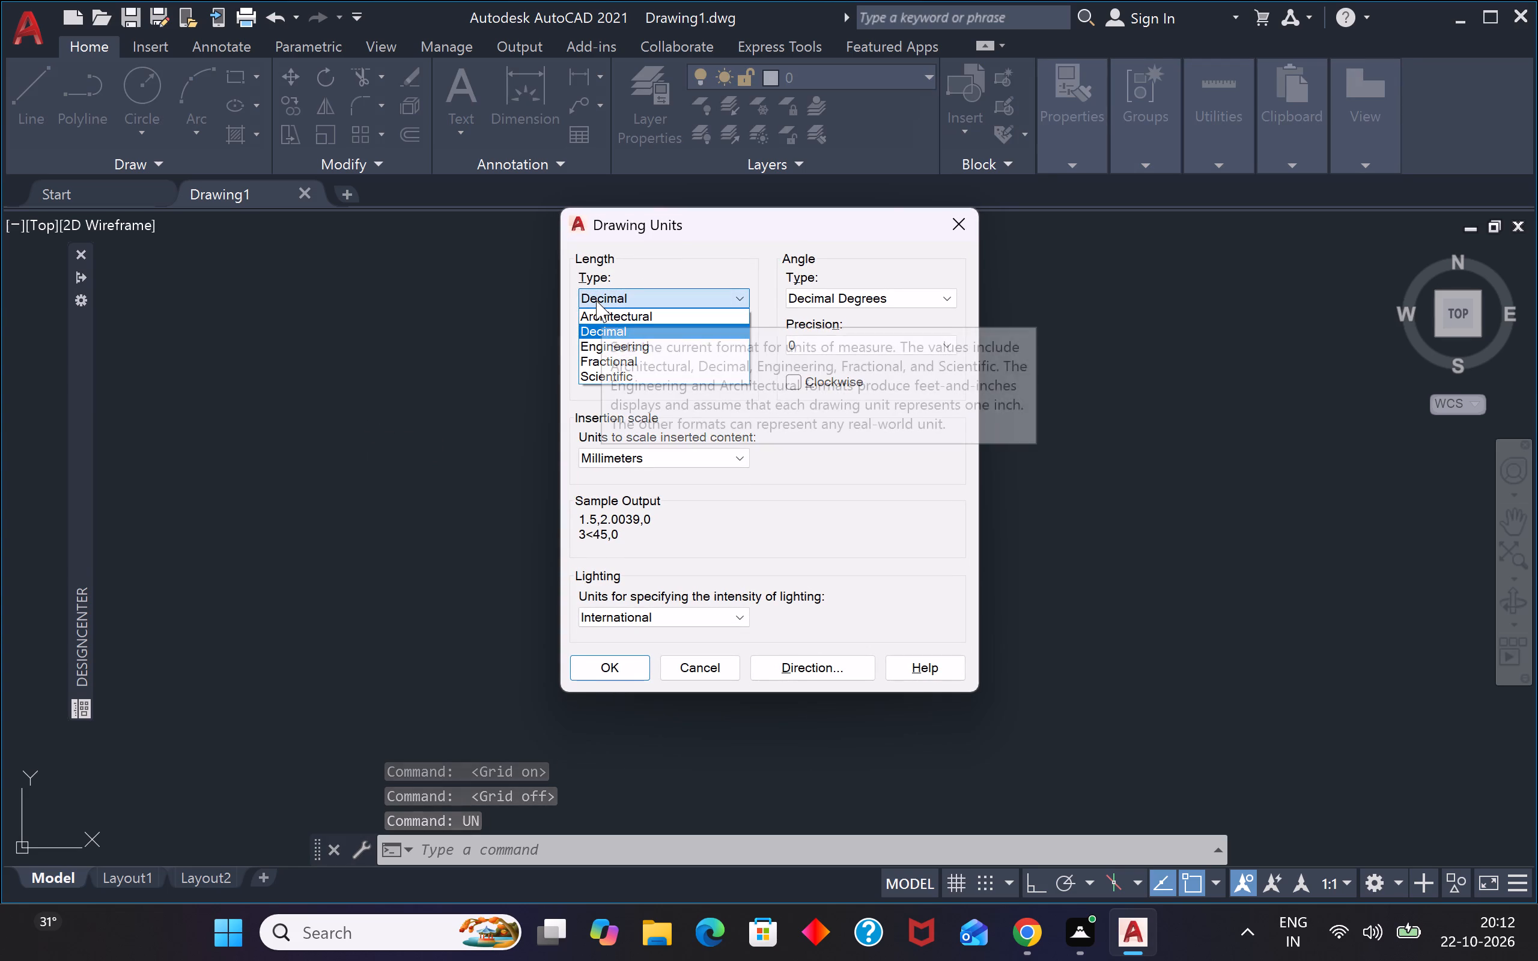
{"action": "left_click", "coordinate": [624, 320]}
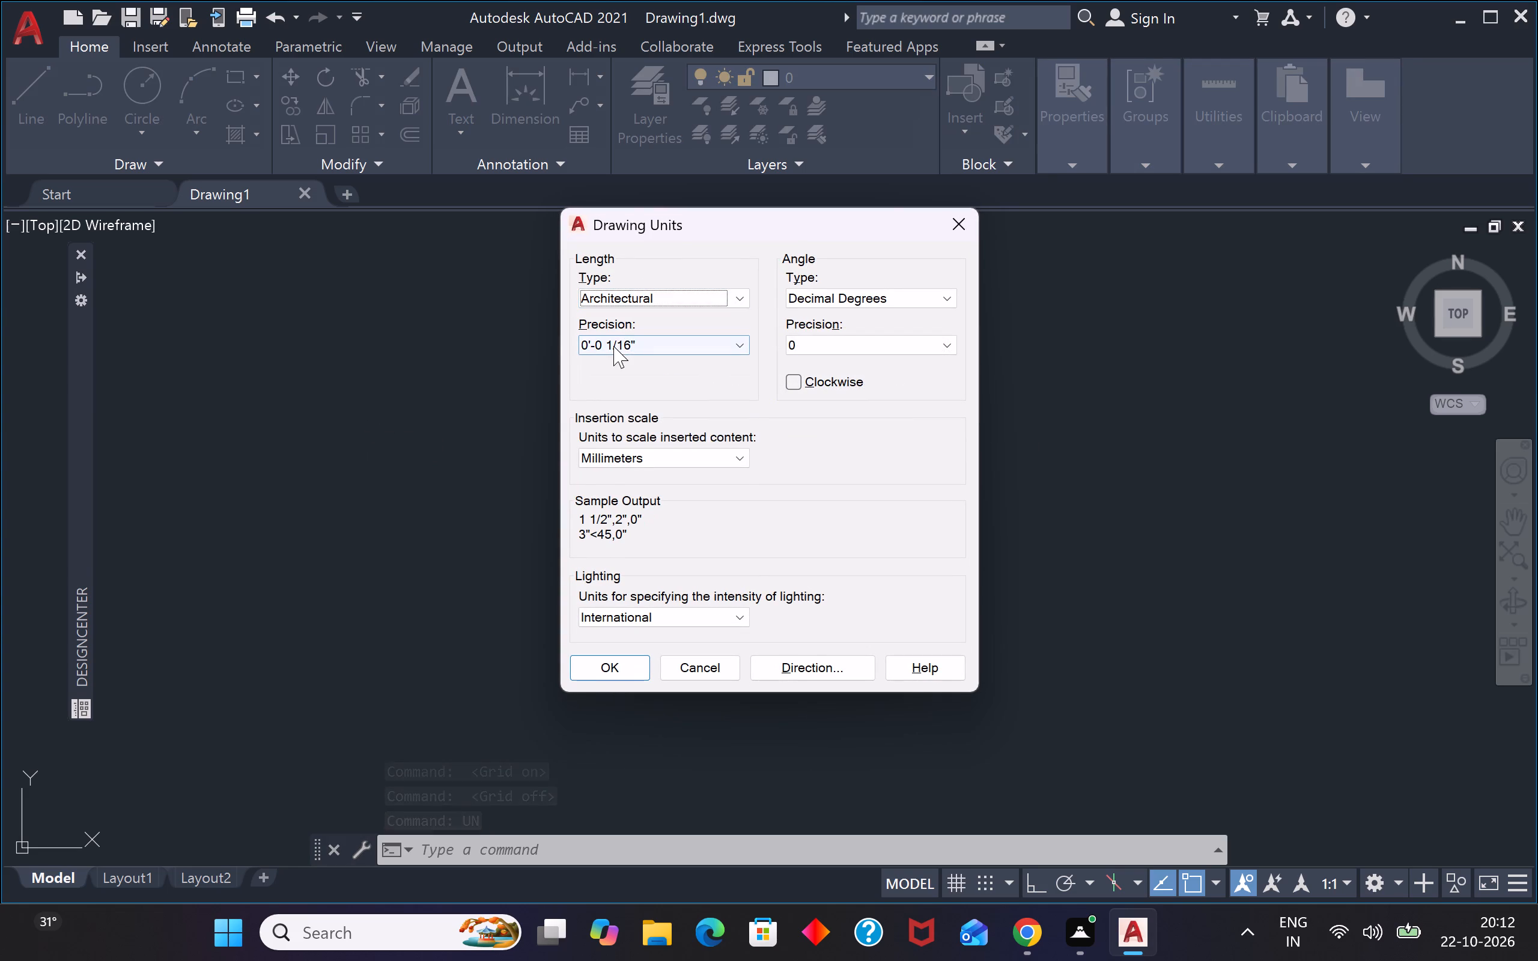
{"action": "left_click", "coordinate": [613, 346]}
{"action": "left_click", "coordinate": [610, 369]}
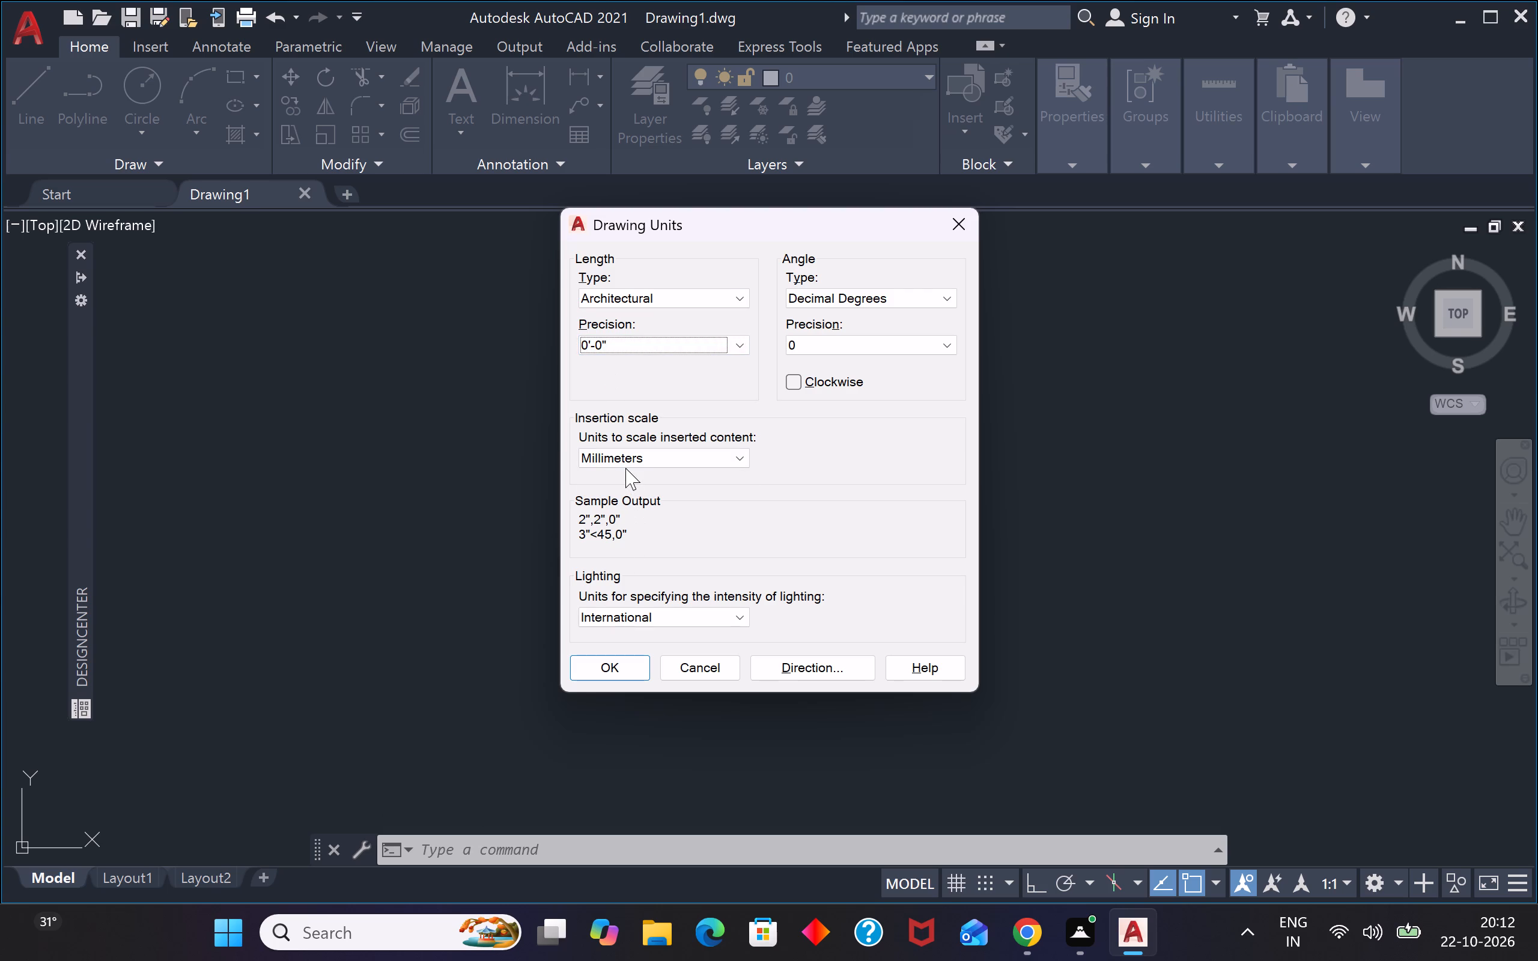
{"action": "left_click", "coordinate": [625, 466]}
{"action": "left_click", "coordinate": [632, 499]}
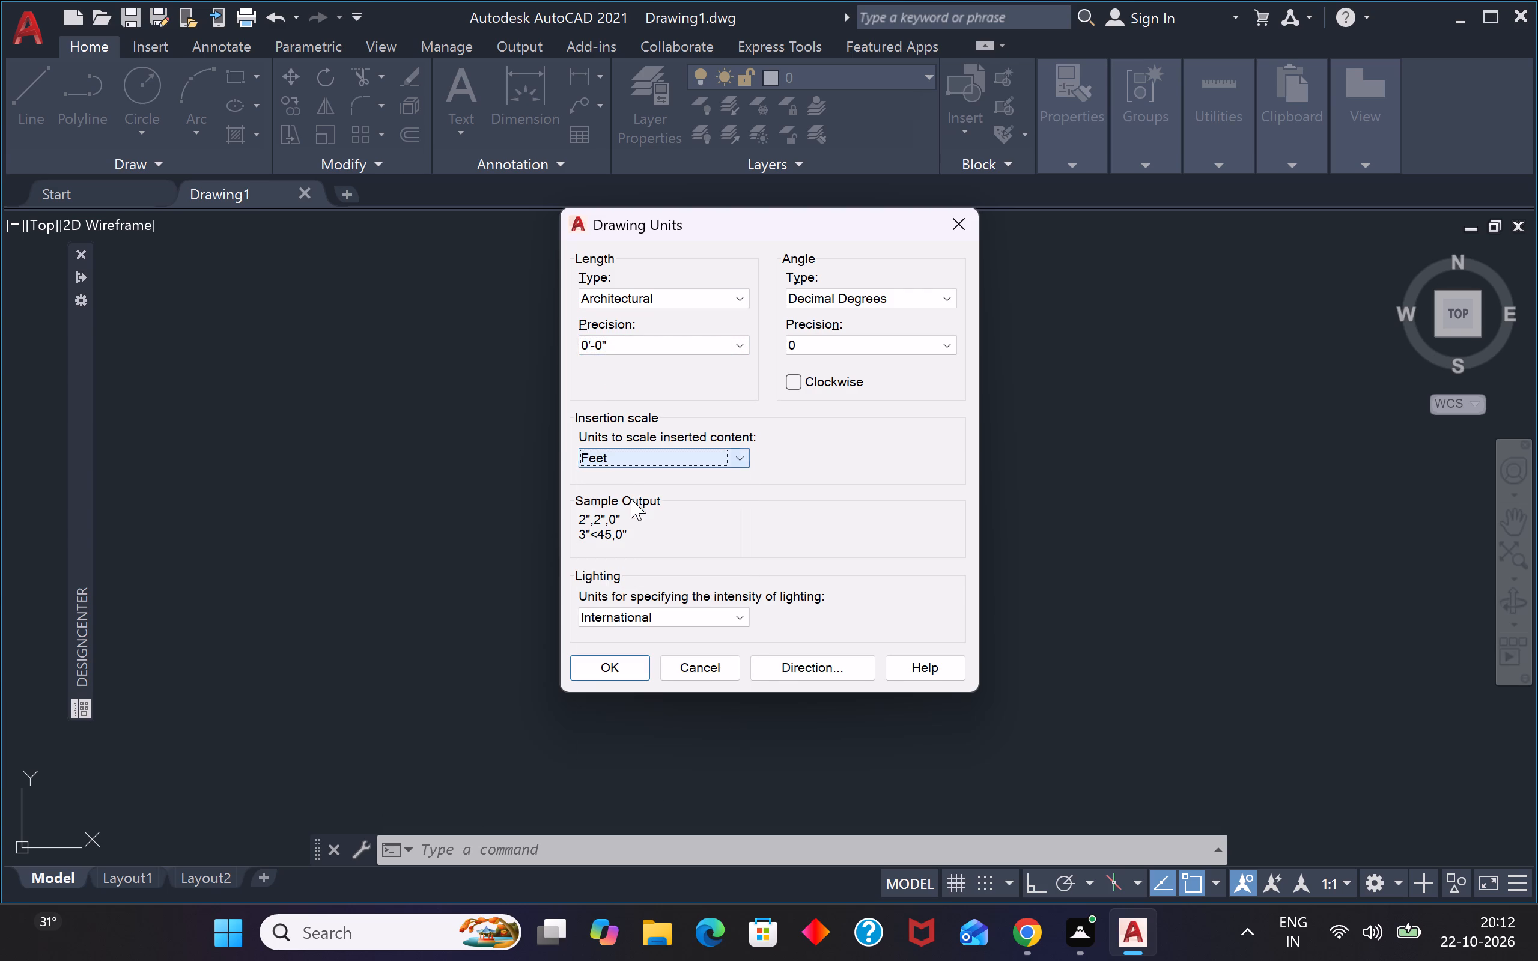
{"action": "left_click", "coordinate": [630, 462]}
{"action": "left_click", "coordinate": [620, 487]}
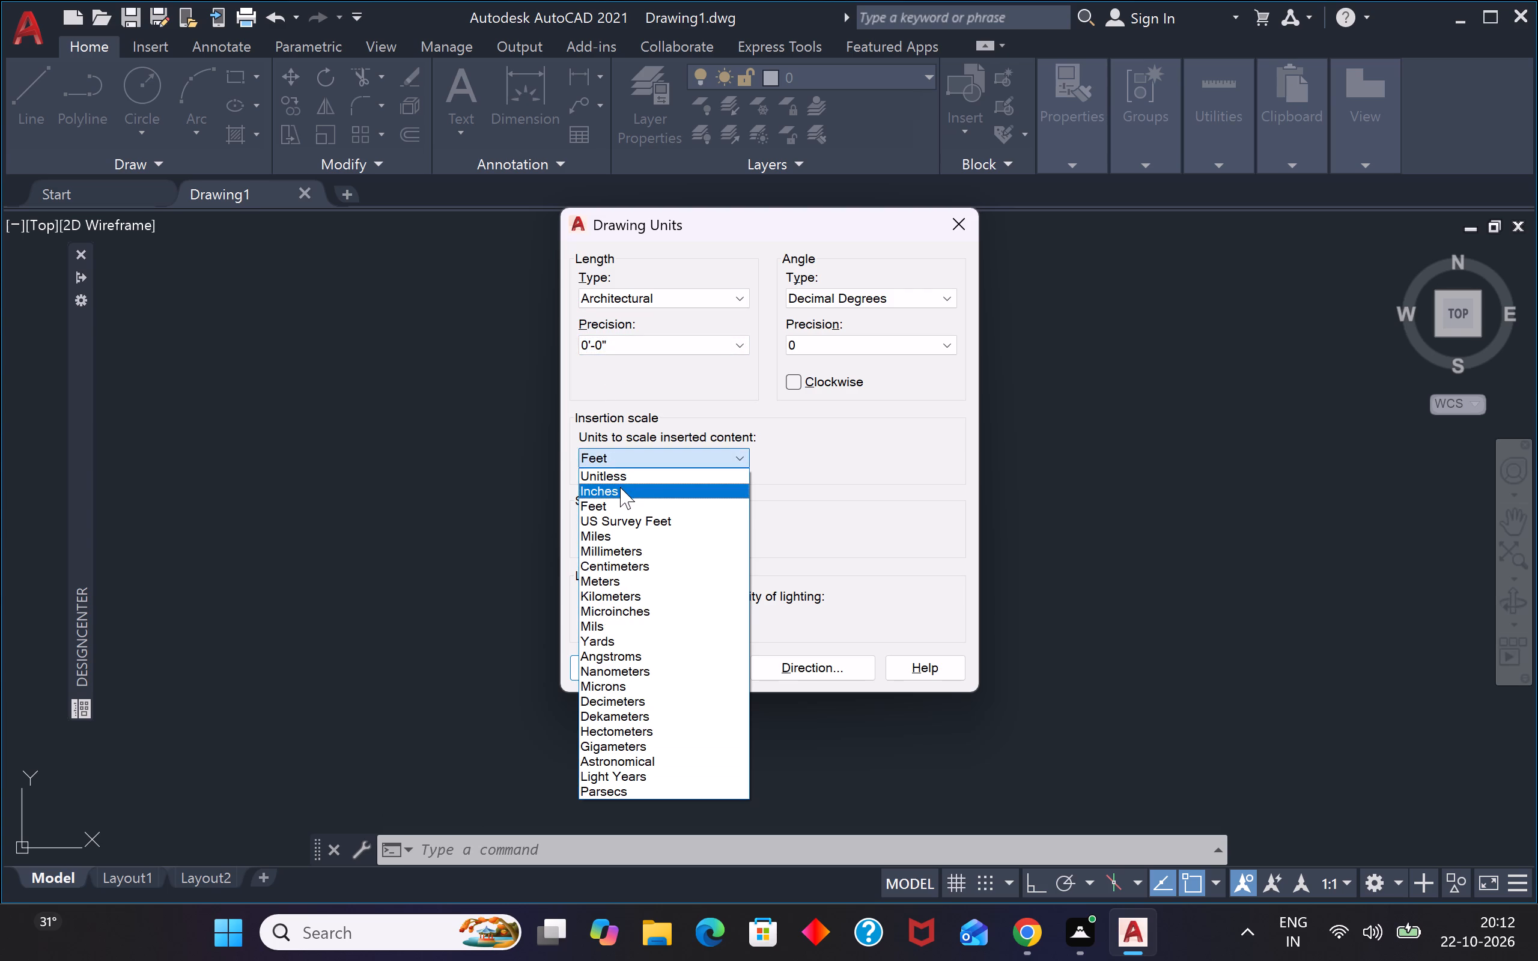
{"action": "left_click", "coordinate": [613, 668]}
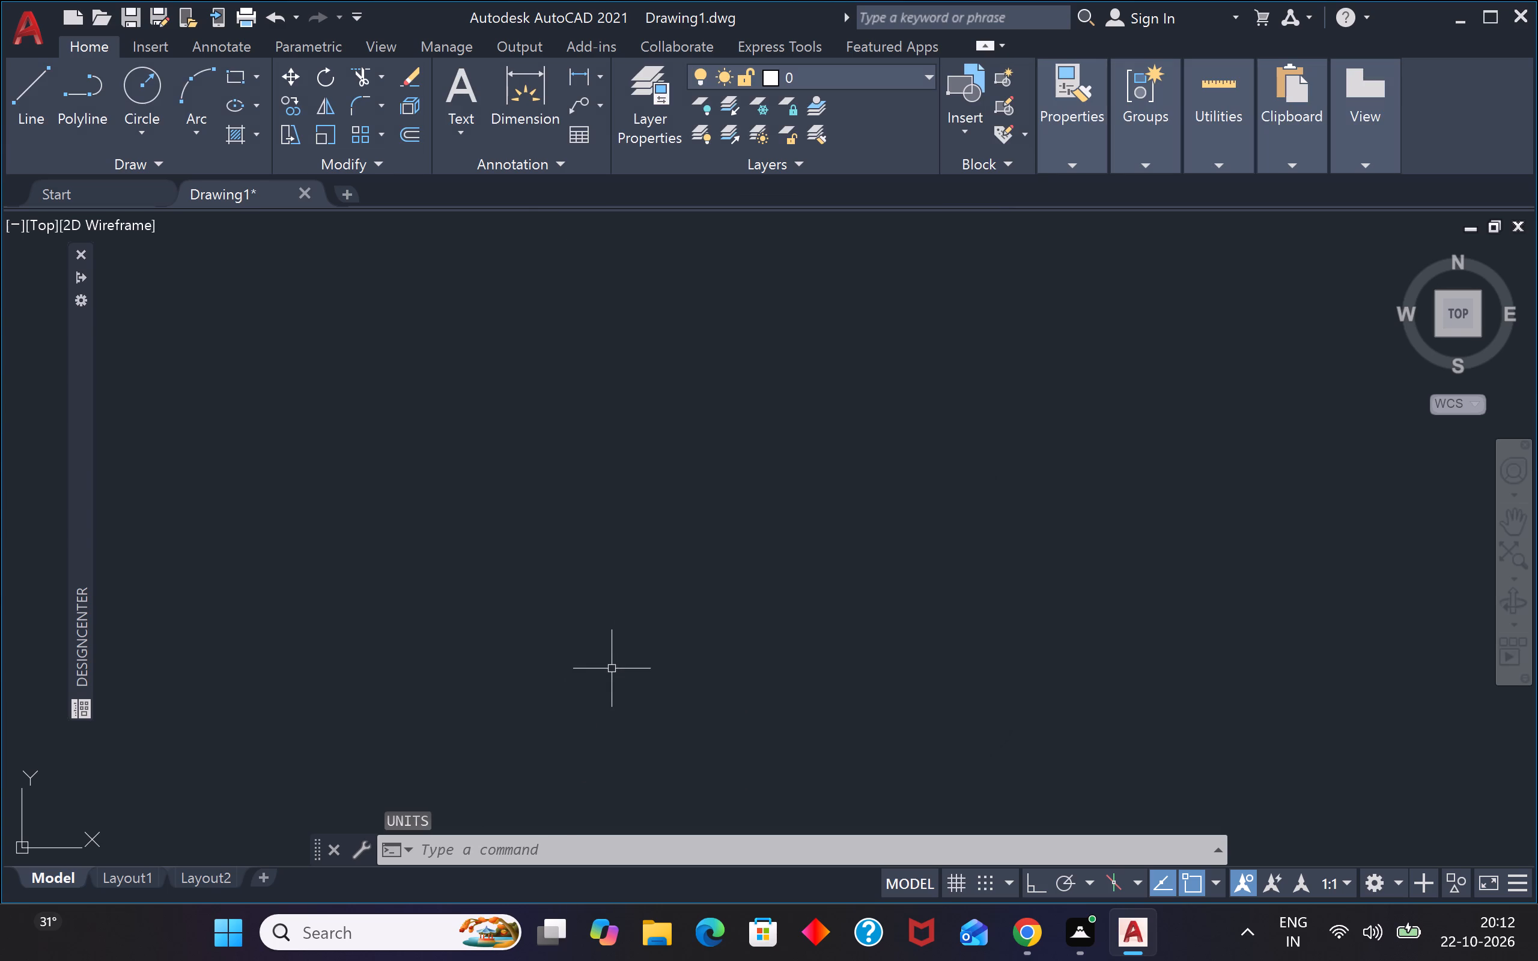
Modify the ISO-25 dimension style to use Oblique for both arrowheads and the leader, with a 6" arrow size.
{"action": "type", "text": "d"}
{"action": "key", "text": "space"}
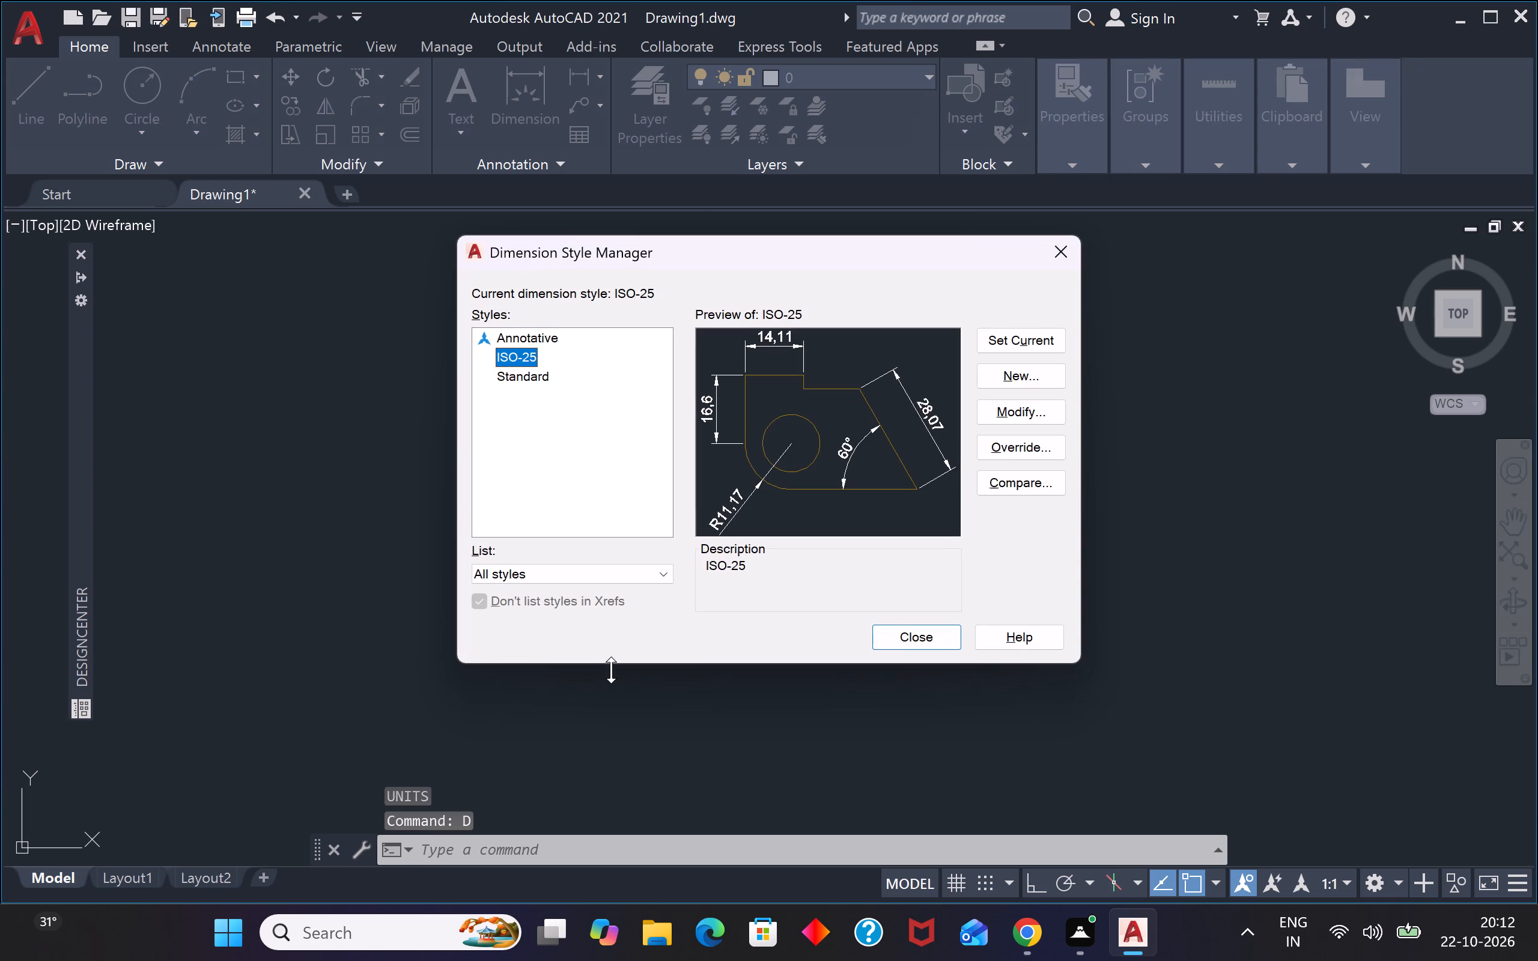
{"action": "left_click", "coordinate": [1033, 407]}
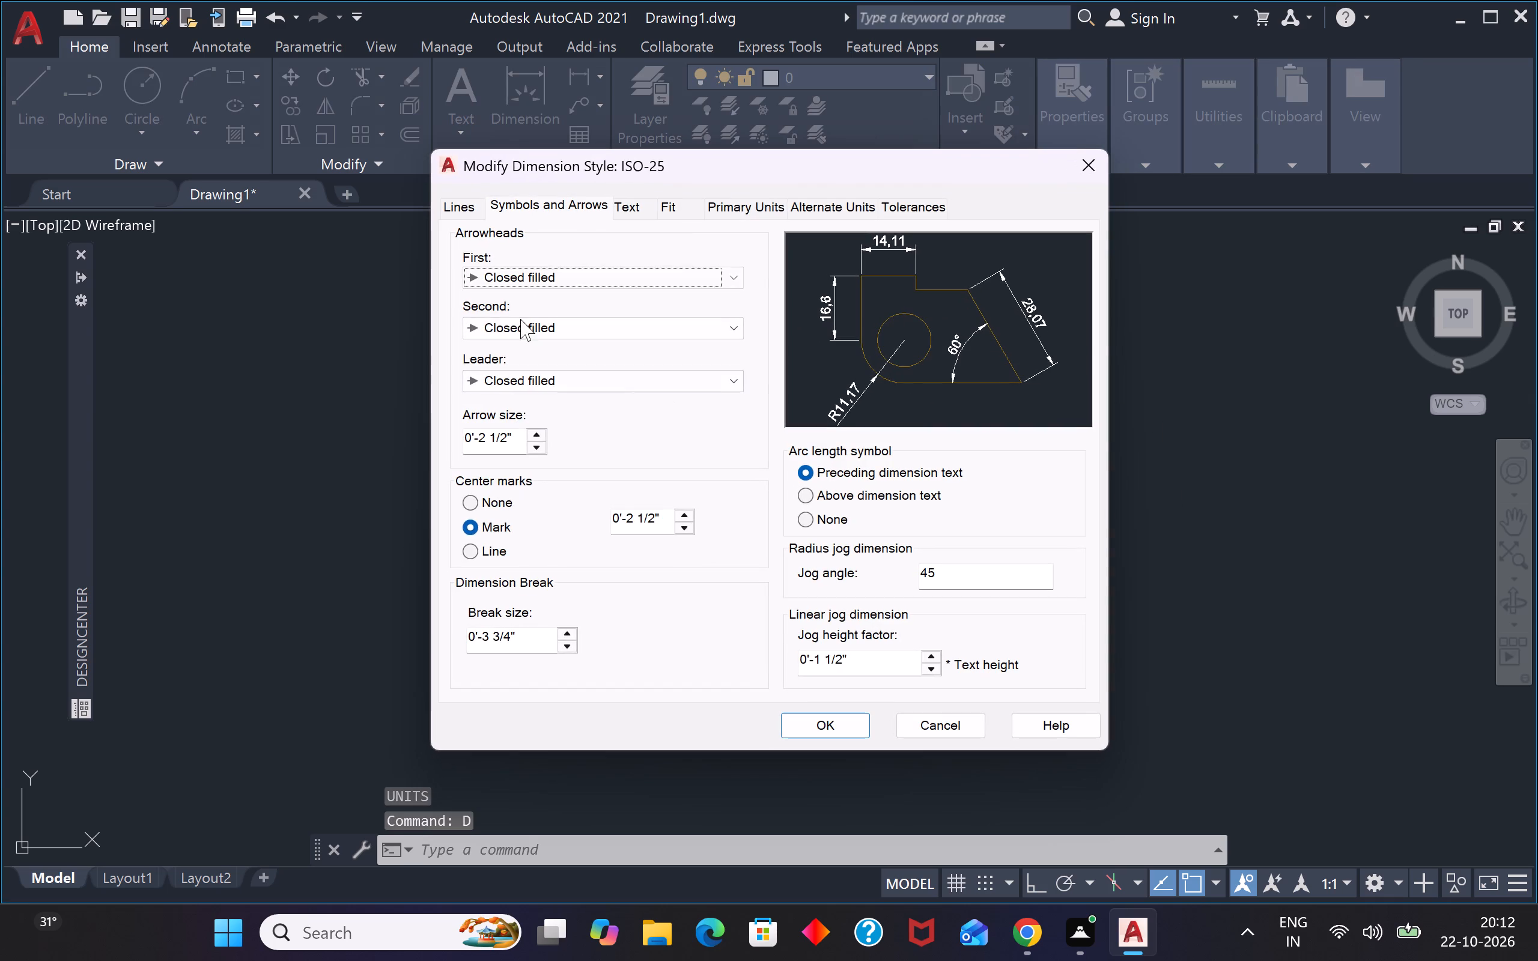
{"action": "left_click", "coordinate": [509, 284]}
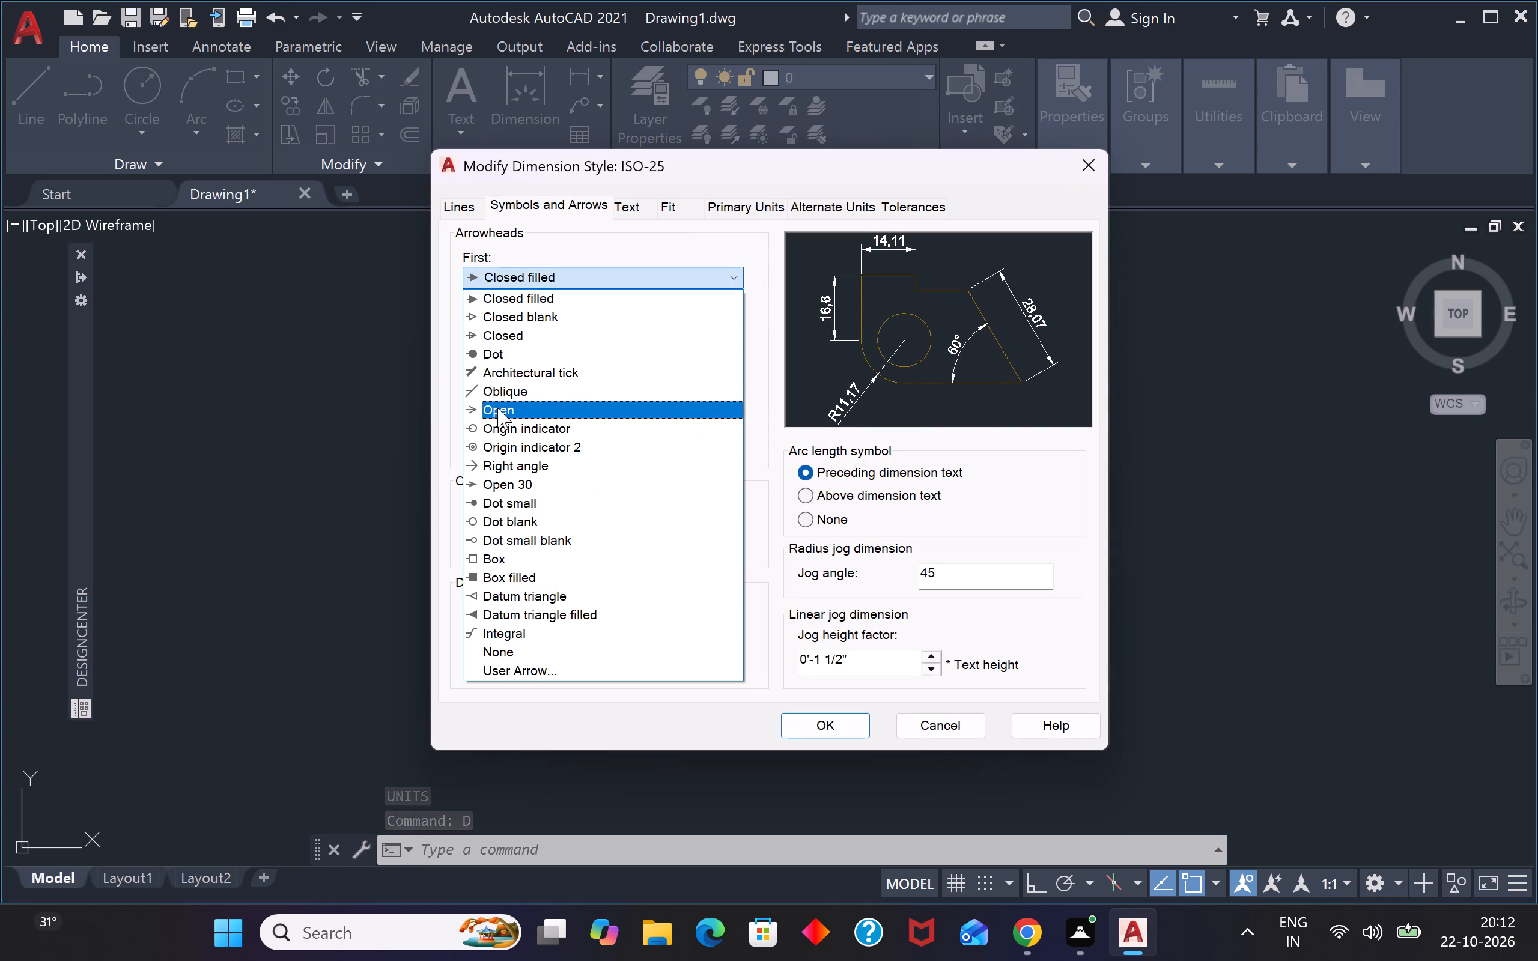
{"action": "left_click", "coordinate": [503, 386]}
{"action": "left_click", "coordinate": [515, 388]}
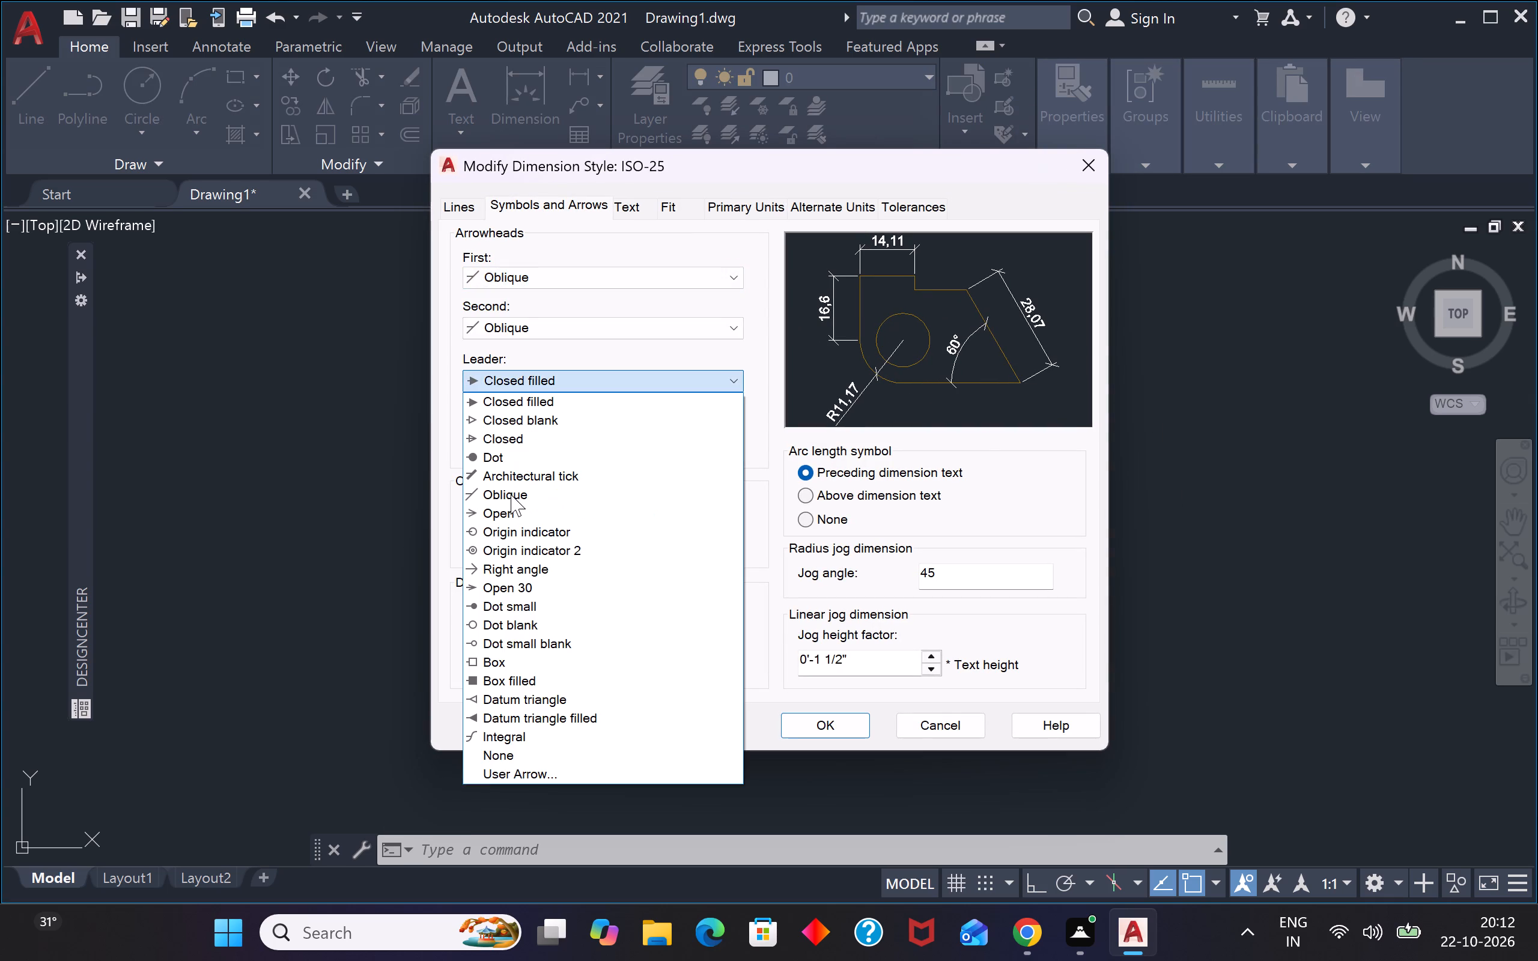
{"action": "left_click", "coordinate": [518, 500]}
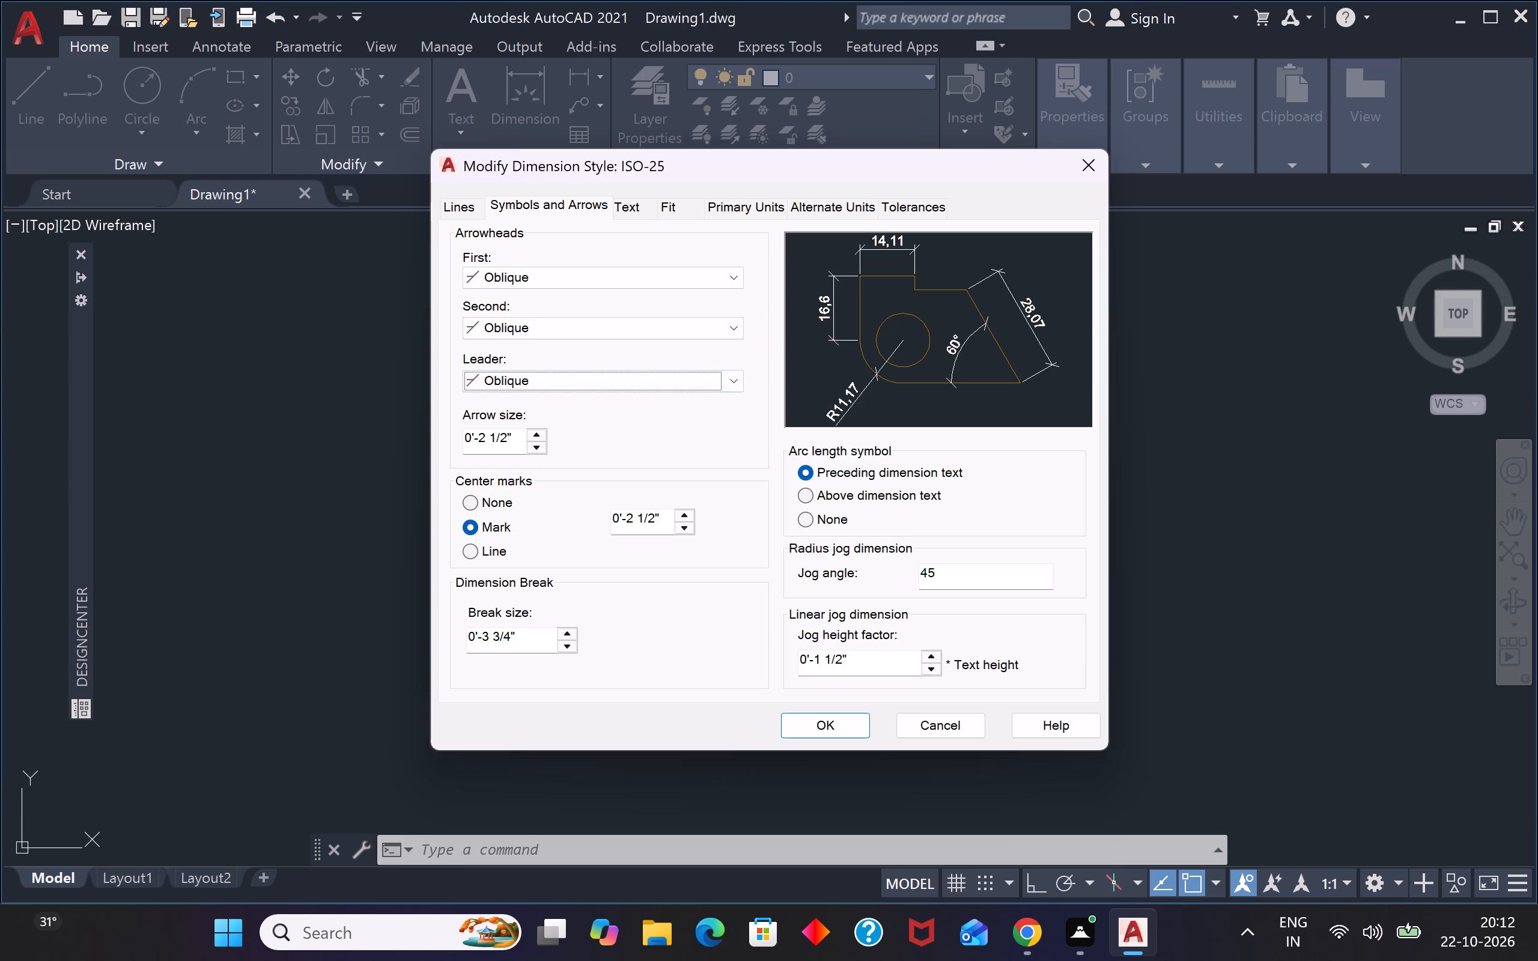
{"action": "left_click_drag", "start_coordinate": [514, 440], "coordinate": [406, 471]}
{"action": "key", "text": "BackSpace"}
{"action": "type", "text": "6\""}
{"action": "key", "text": "Return"}
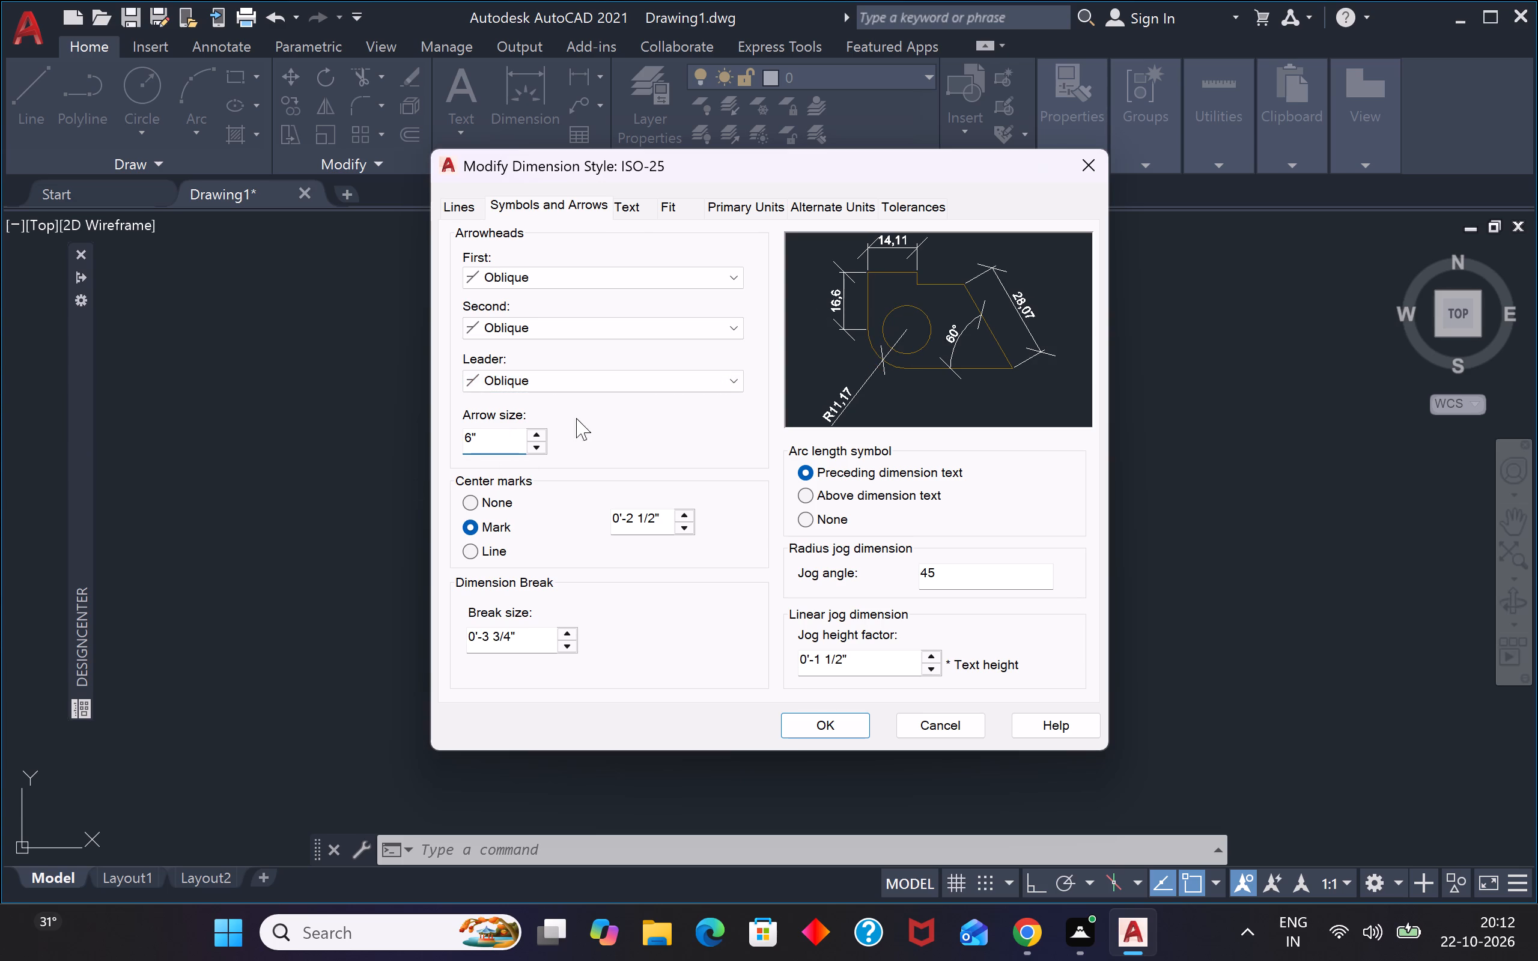
Set the ISO-25 dimension text height to 6".
{"action": "left_click", "coordinate": [627, 216]}
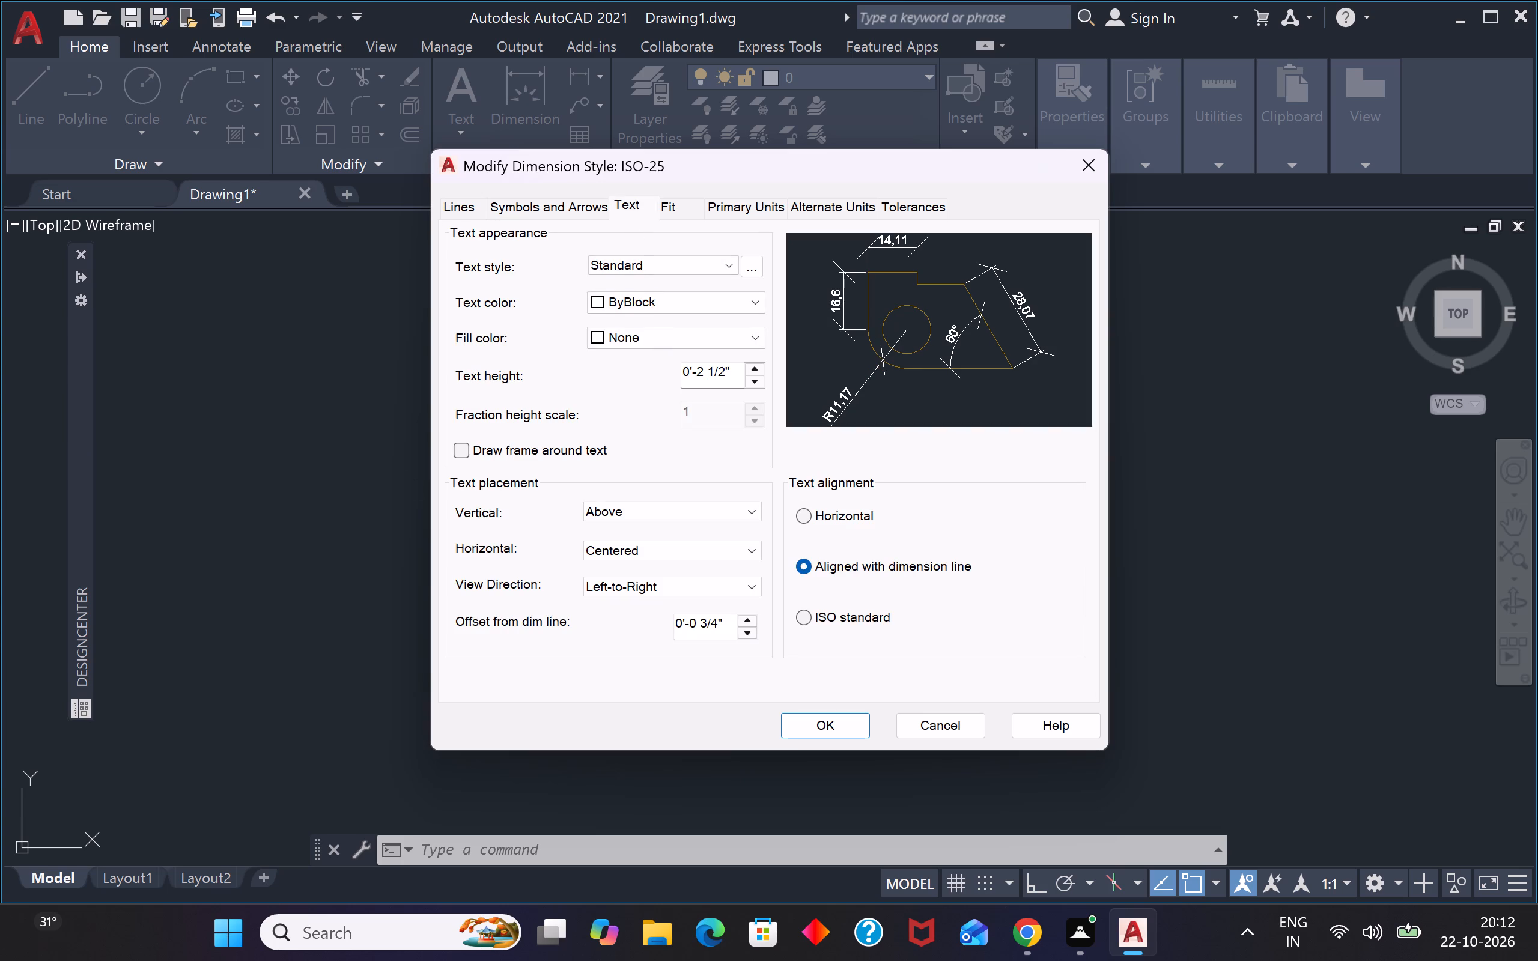
{"action": "left_click_drag", "start_coordinate": [734, 375], "coordinate": [563, 401]}
{"action": "key", "text": "BackSpace"}
{"action": "type", "text": "6\""}
{"action": "key", "text": "Return"}
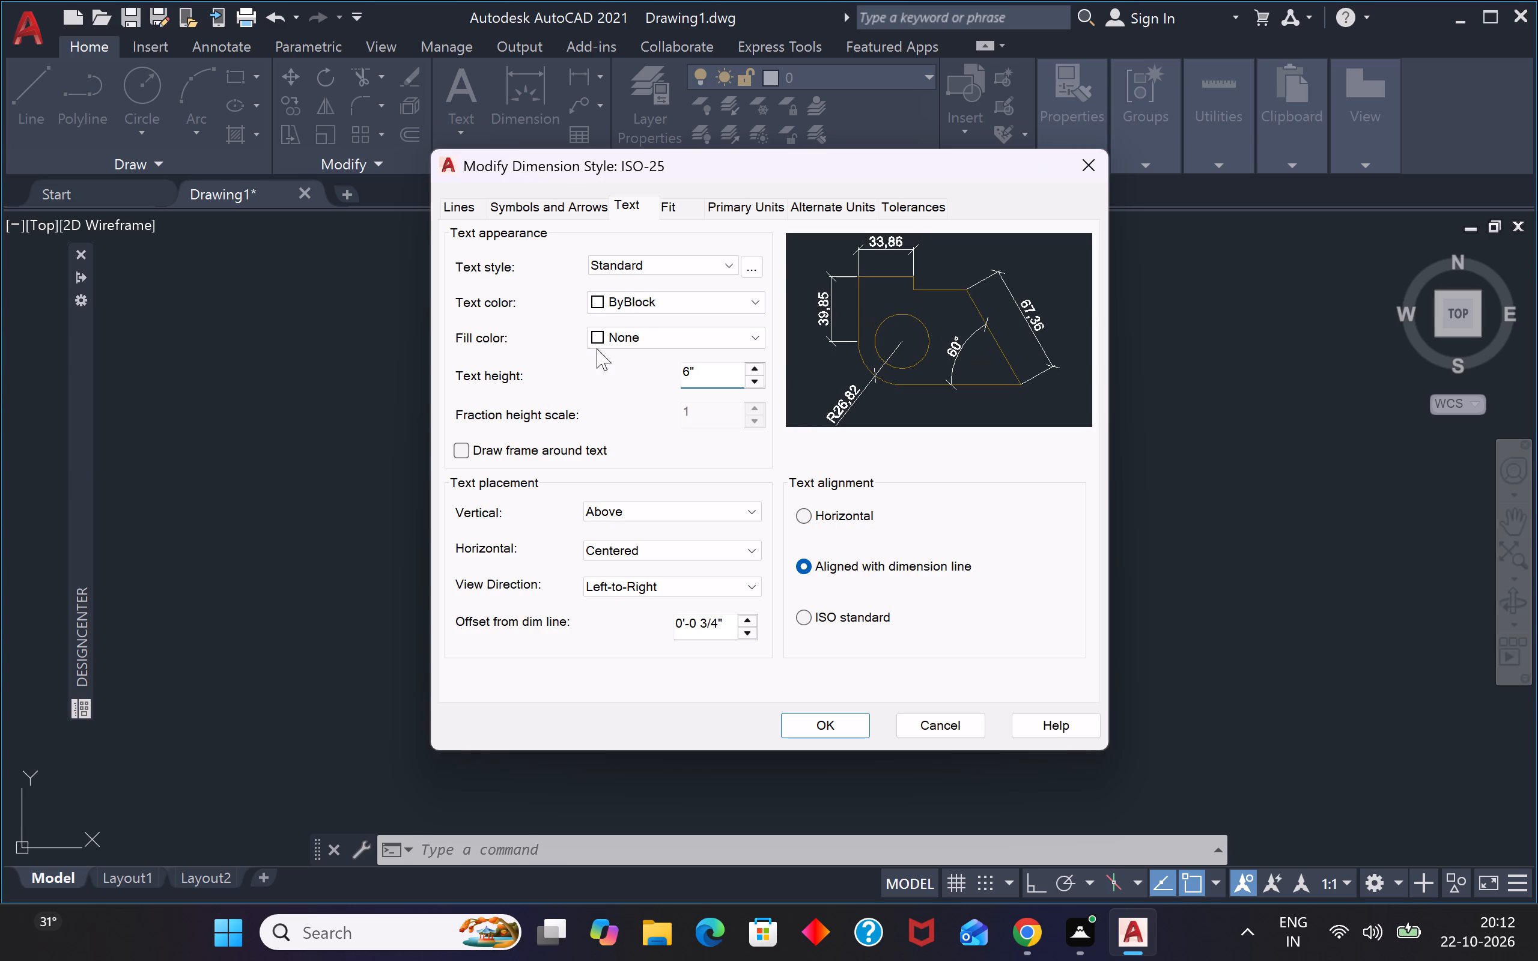
Set the ISO-25 primary unit format to Engineering with 0'-0.00" precision and accept the style changes.
{"action": "left_click", "coordinate": [741, 206]}
{"action": "left_click", "coordinate": [689, 257]}
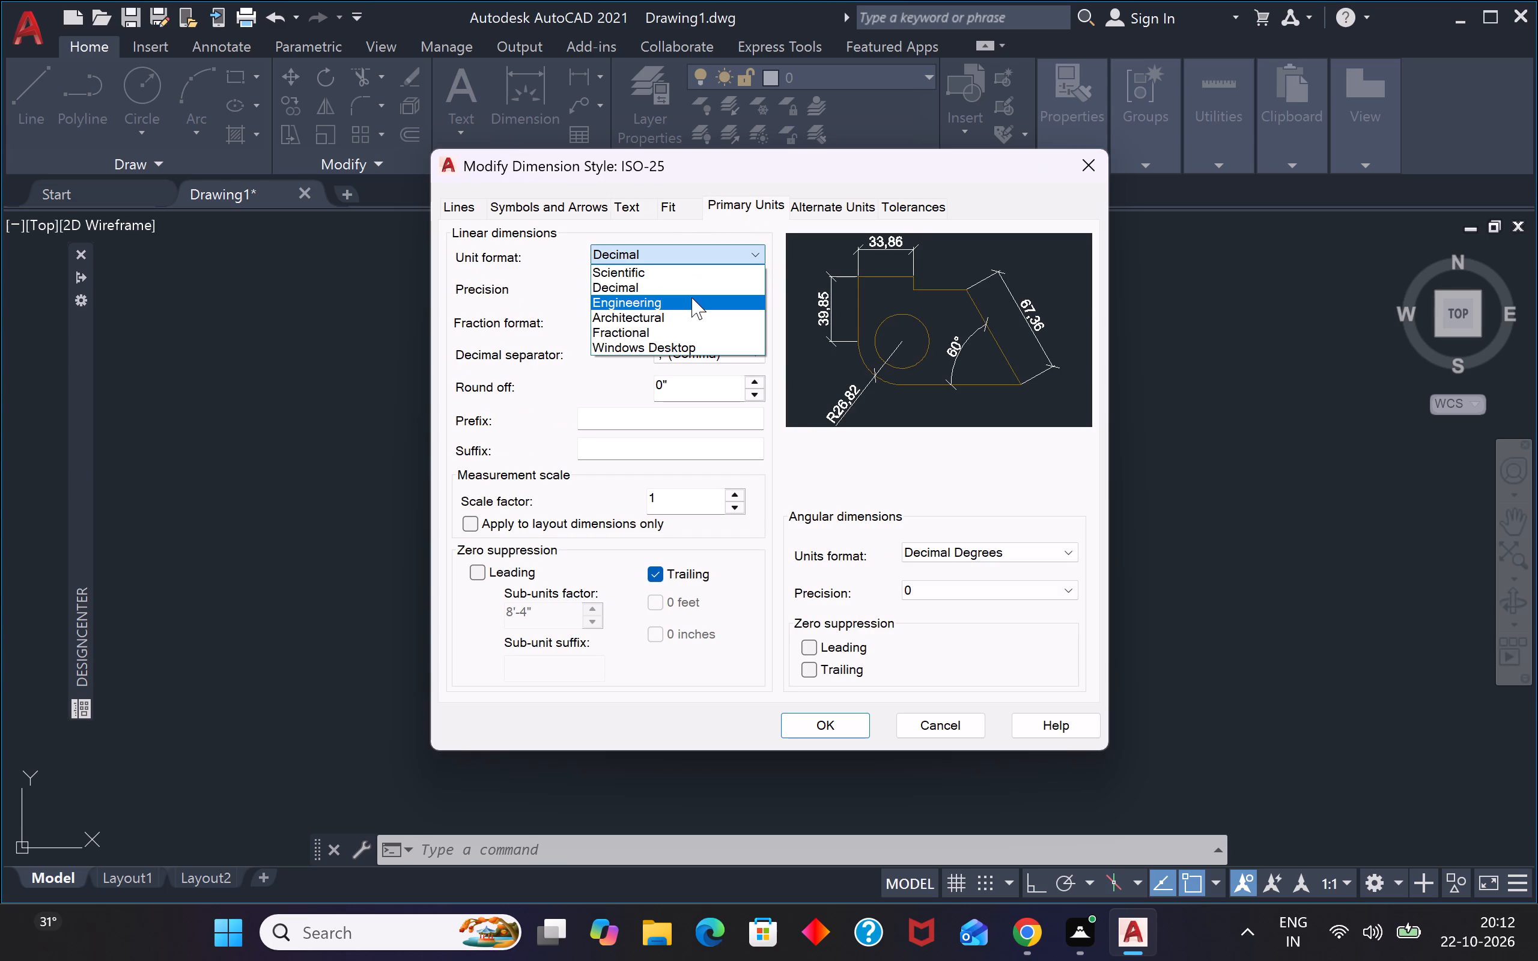
{"action": "left_click", "coordinate": [686, 310]}
{"action": "left_click", "coordinate": [688, 286]}
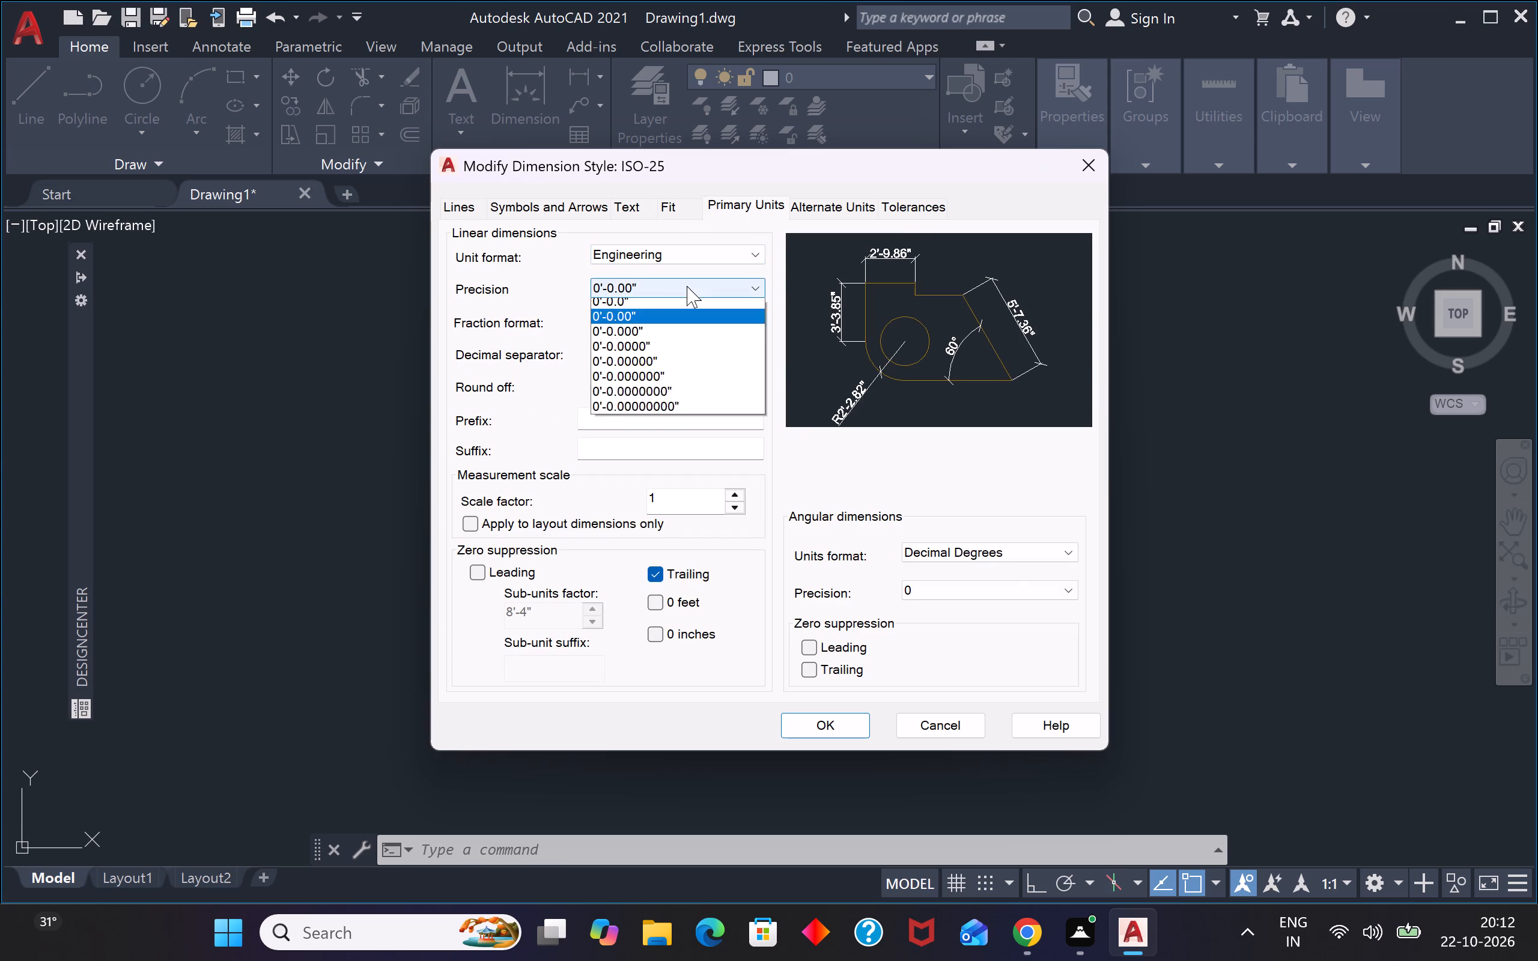
{"action": "left_click", "coordinate": [660, 297]}
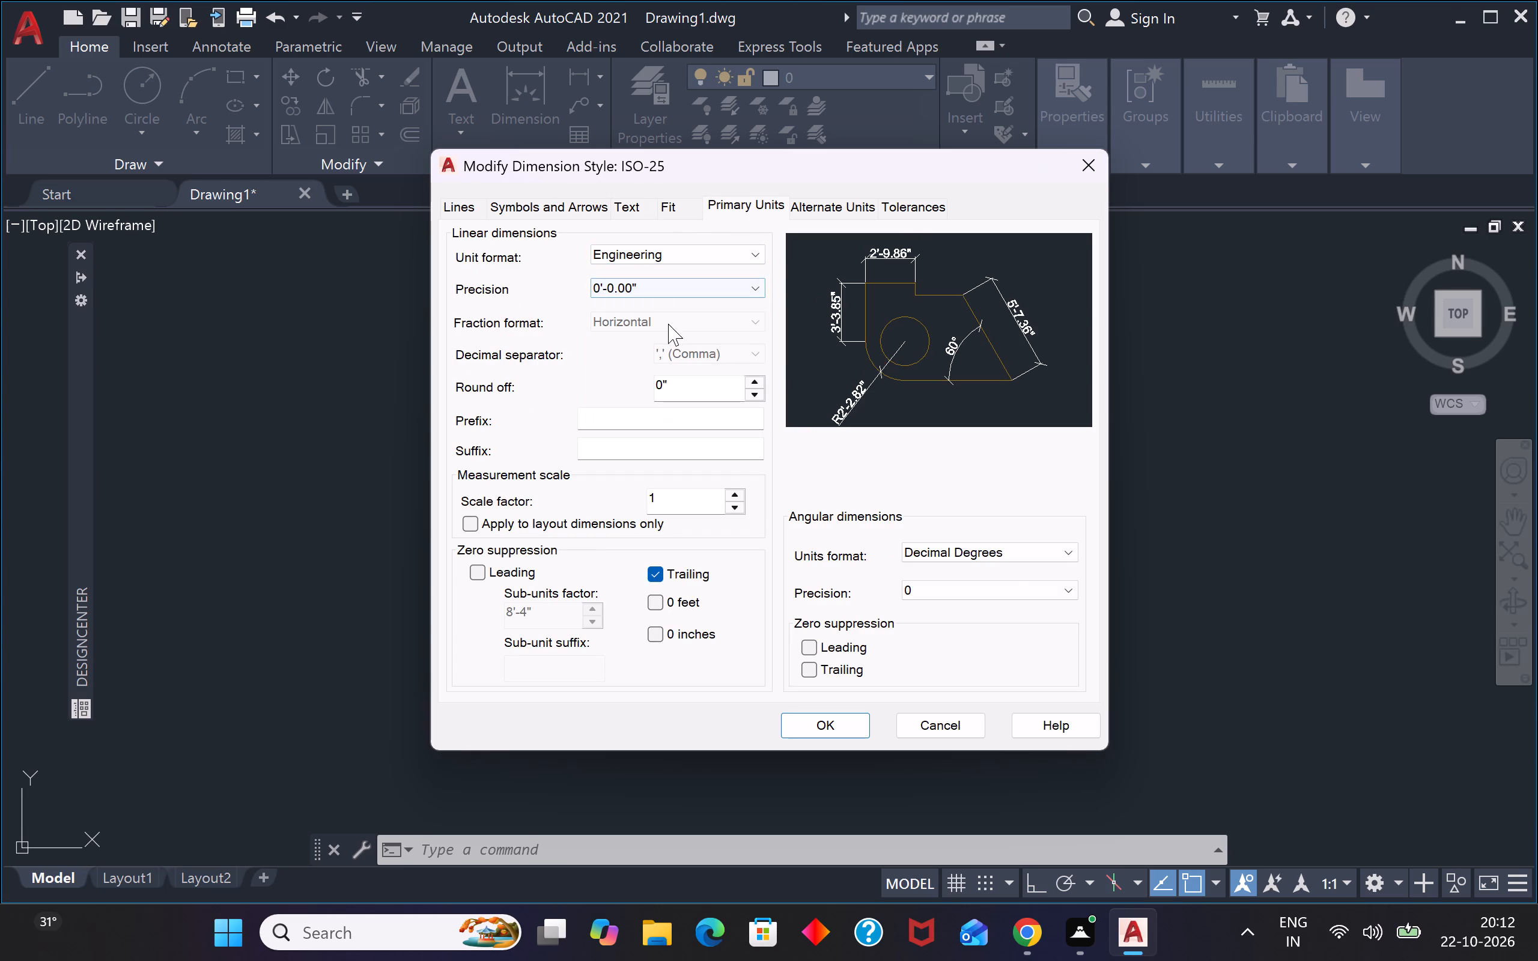
{"action": "left_click", "coordinate": [828, 731]}
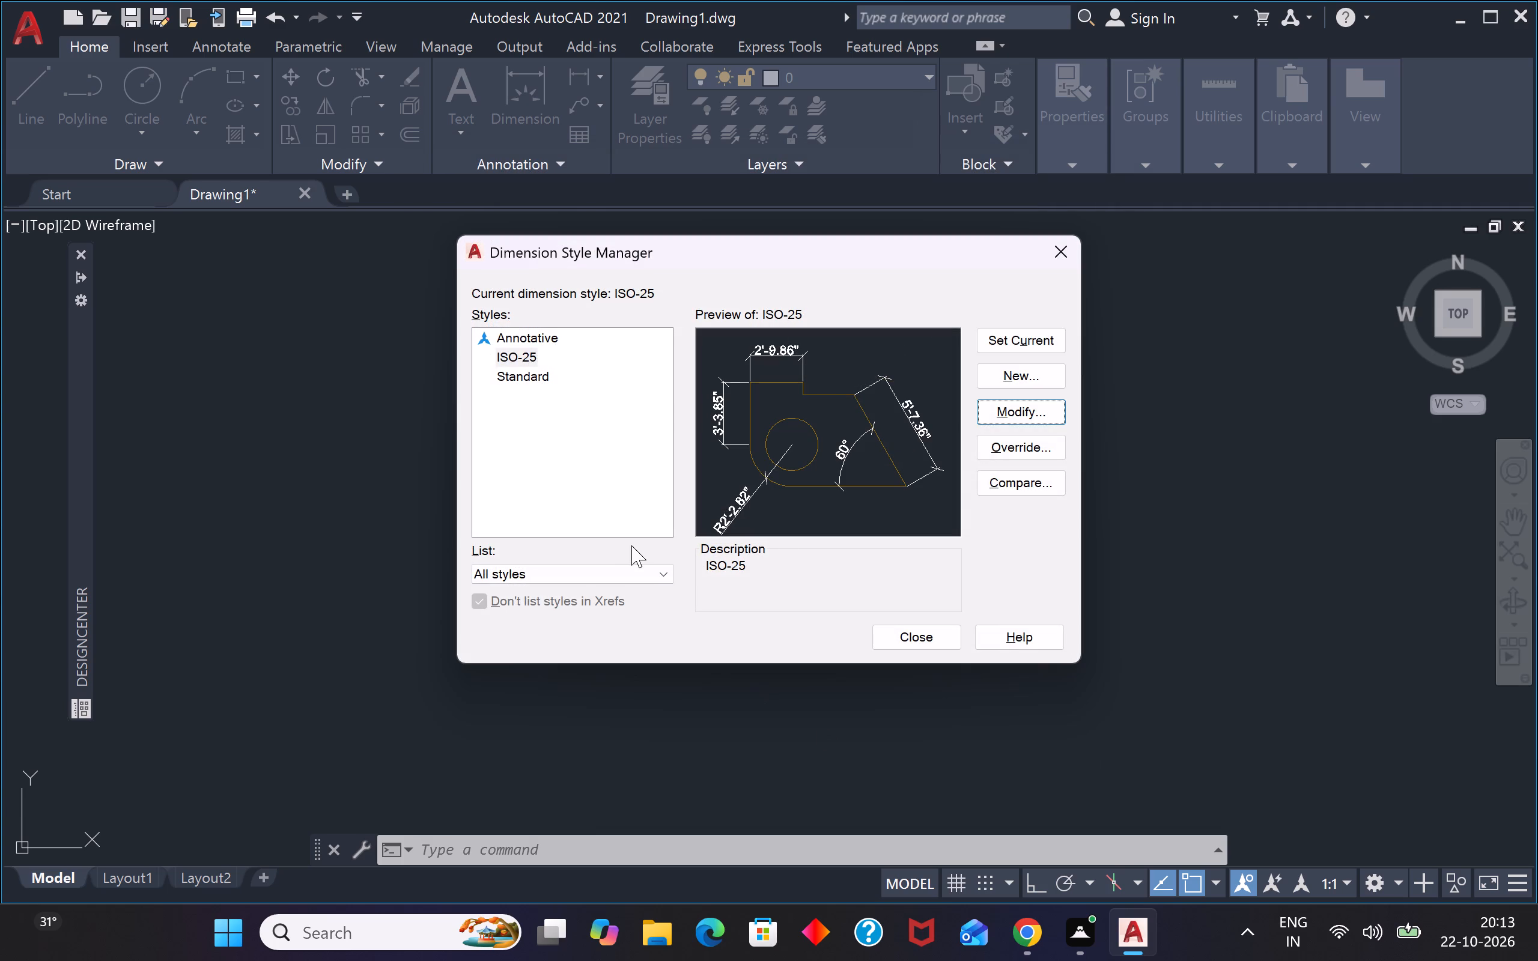
Make ISO-25 the current dimension style and close the Dimension Style Manager.
{"action": "triple_click", "coordinate": [1038, 339]}
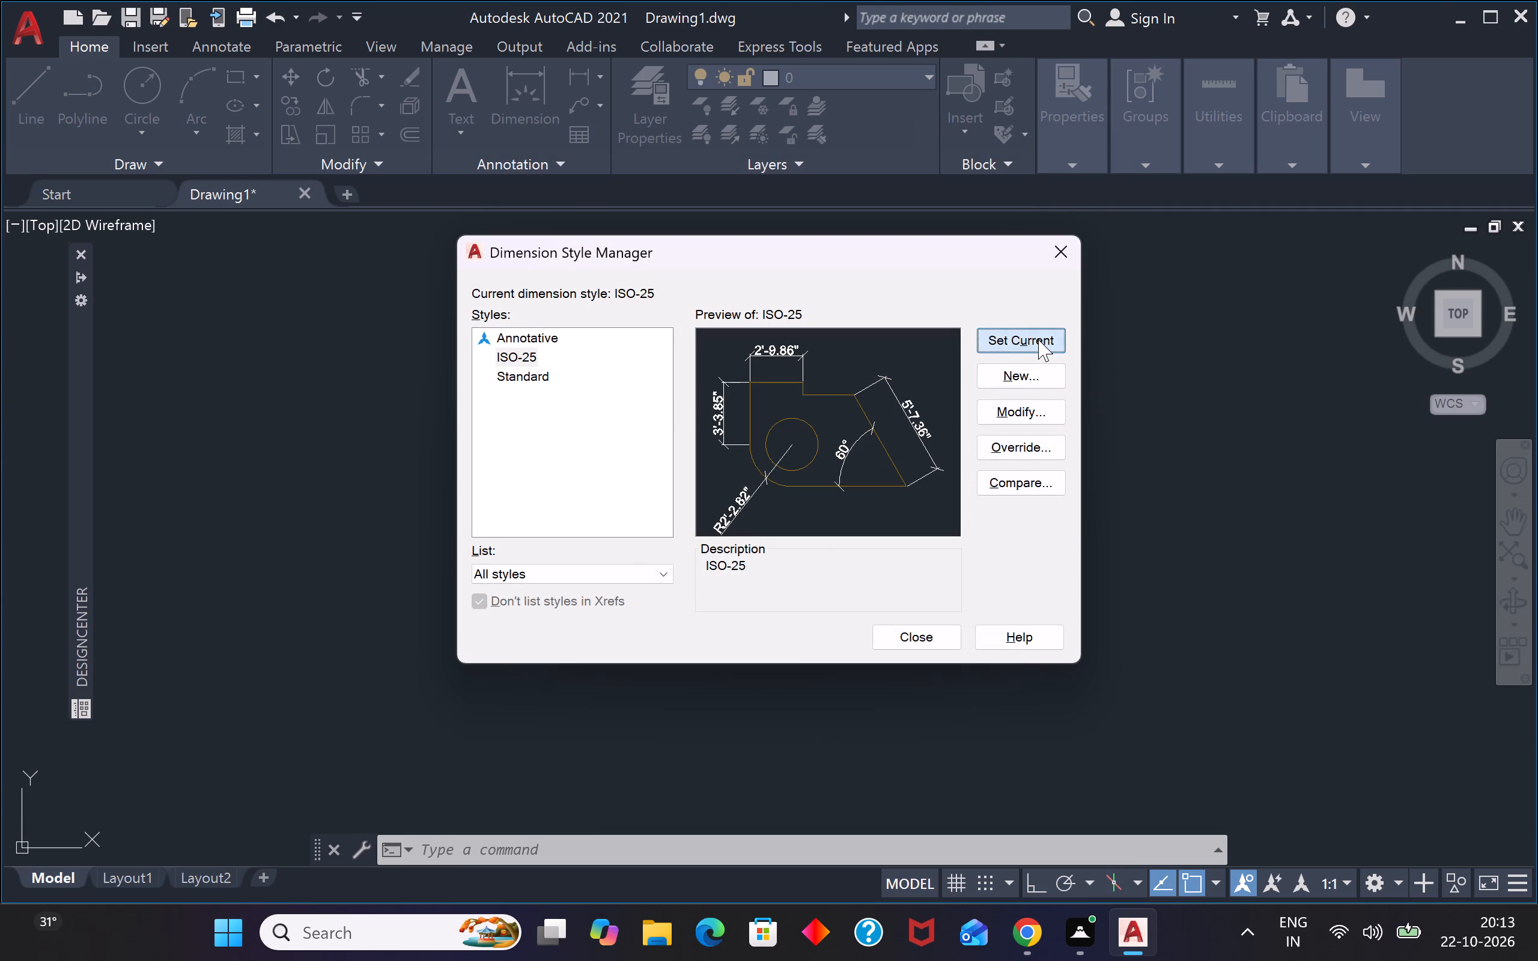
{"action": "left_click", "coordinate": [934, 644]}
{"action": "key", "text": "Escape"}
{"action": "key", "text": "Escape"}
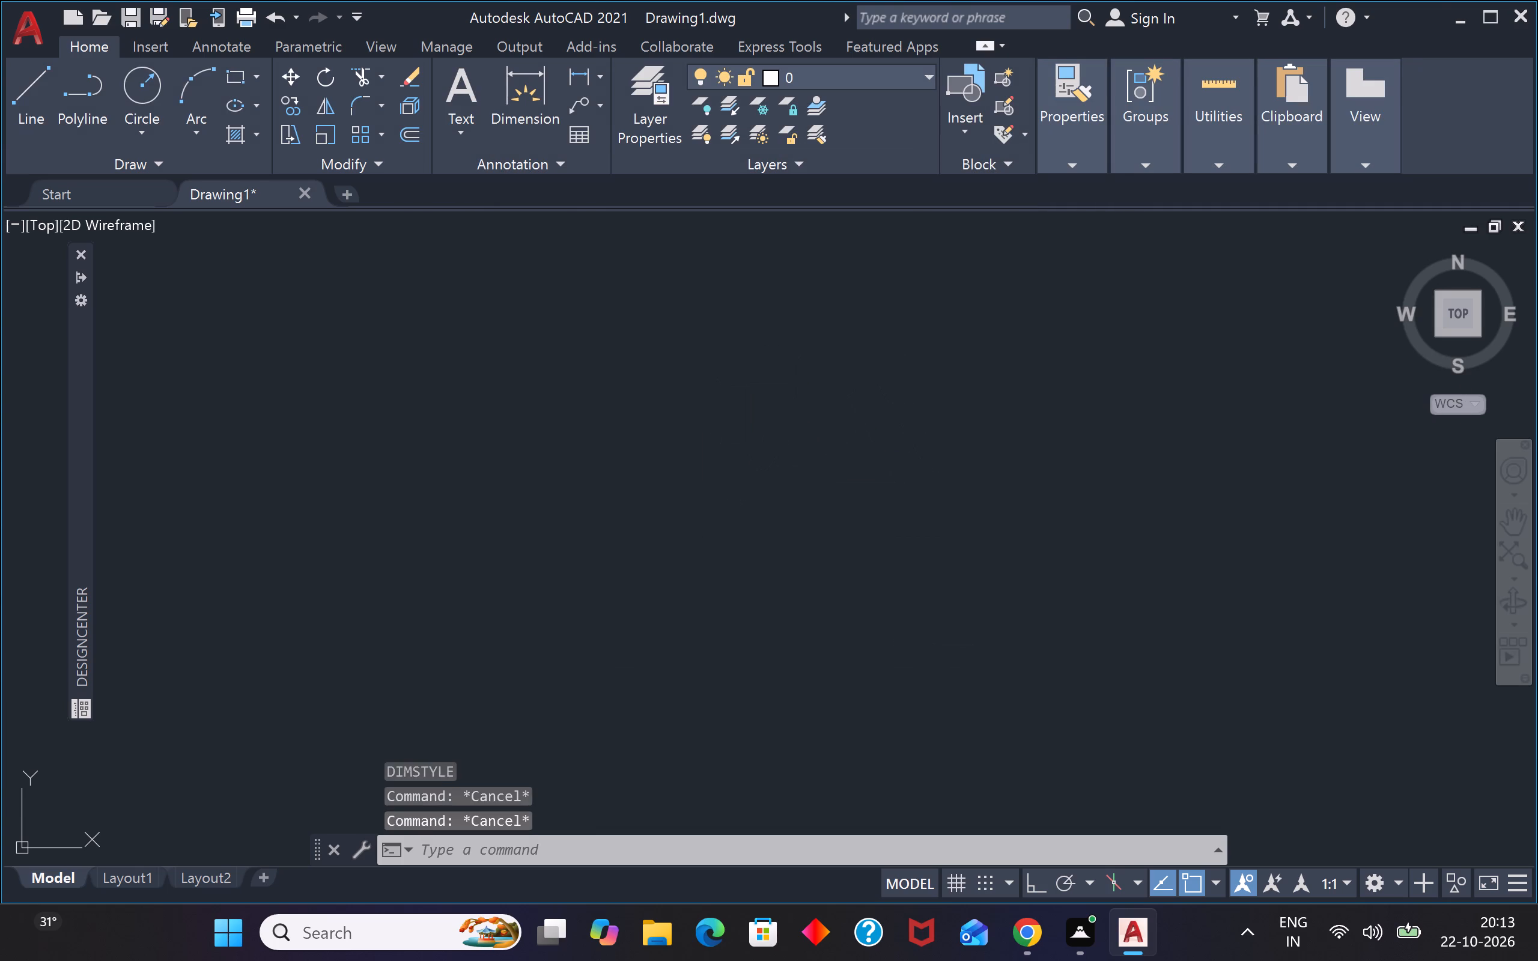
{"action": "key", "text": "Escape"}
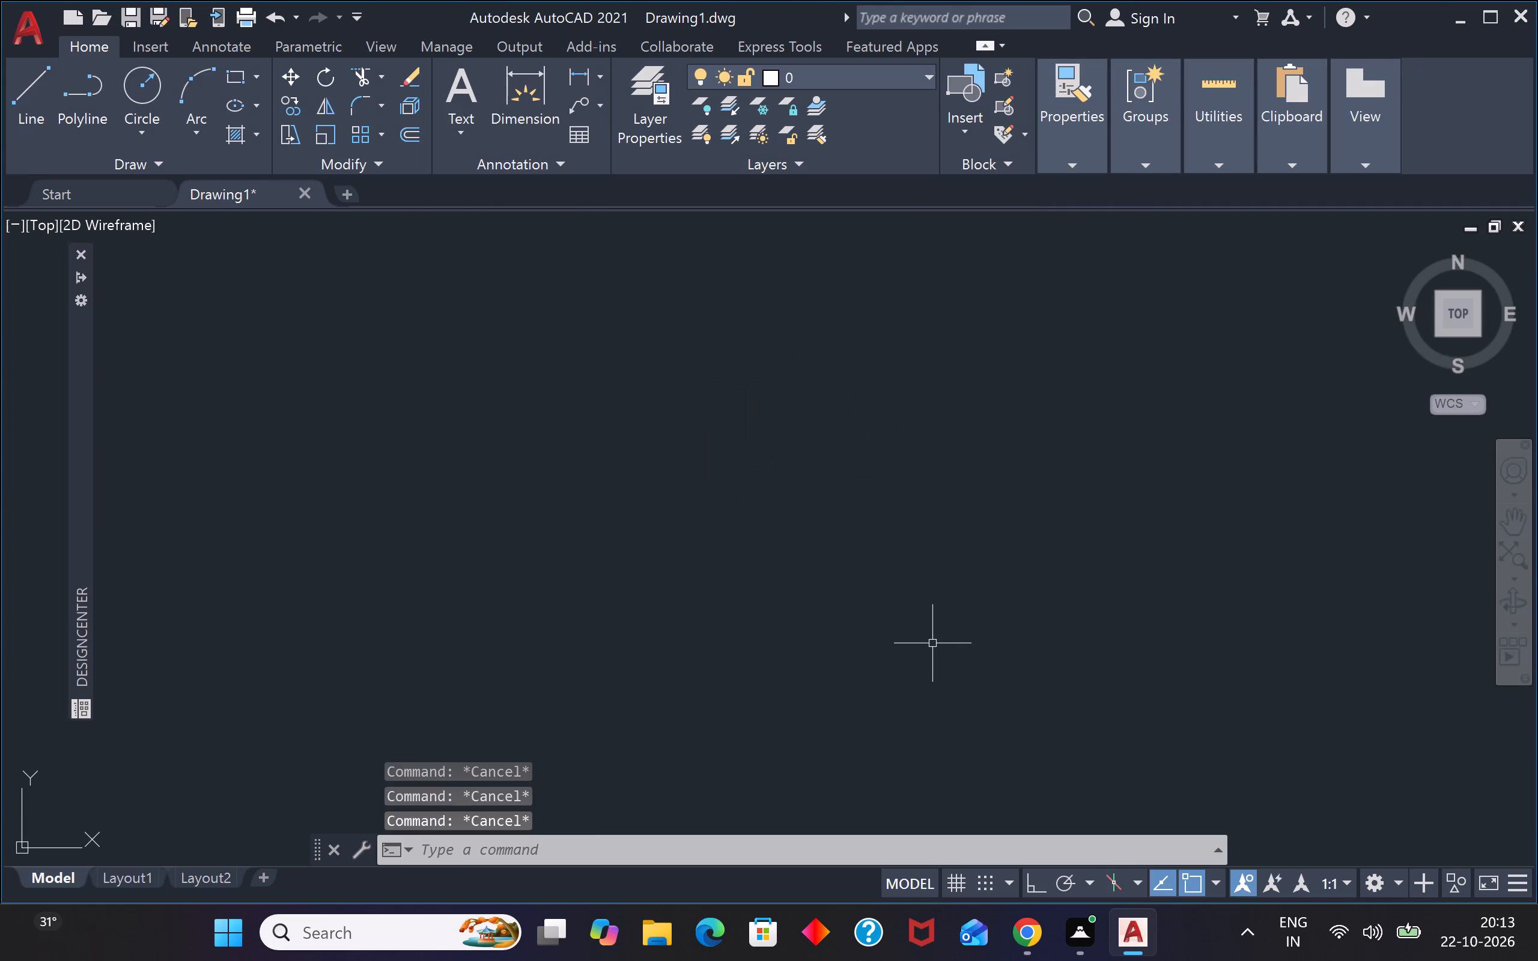
Draw a rectangle 10' wide and 22' high in the upper middle of the empty drawing area.
{"action": "type", "text": "rec"}
{"action": "key", "text": "space"}
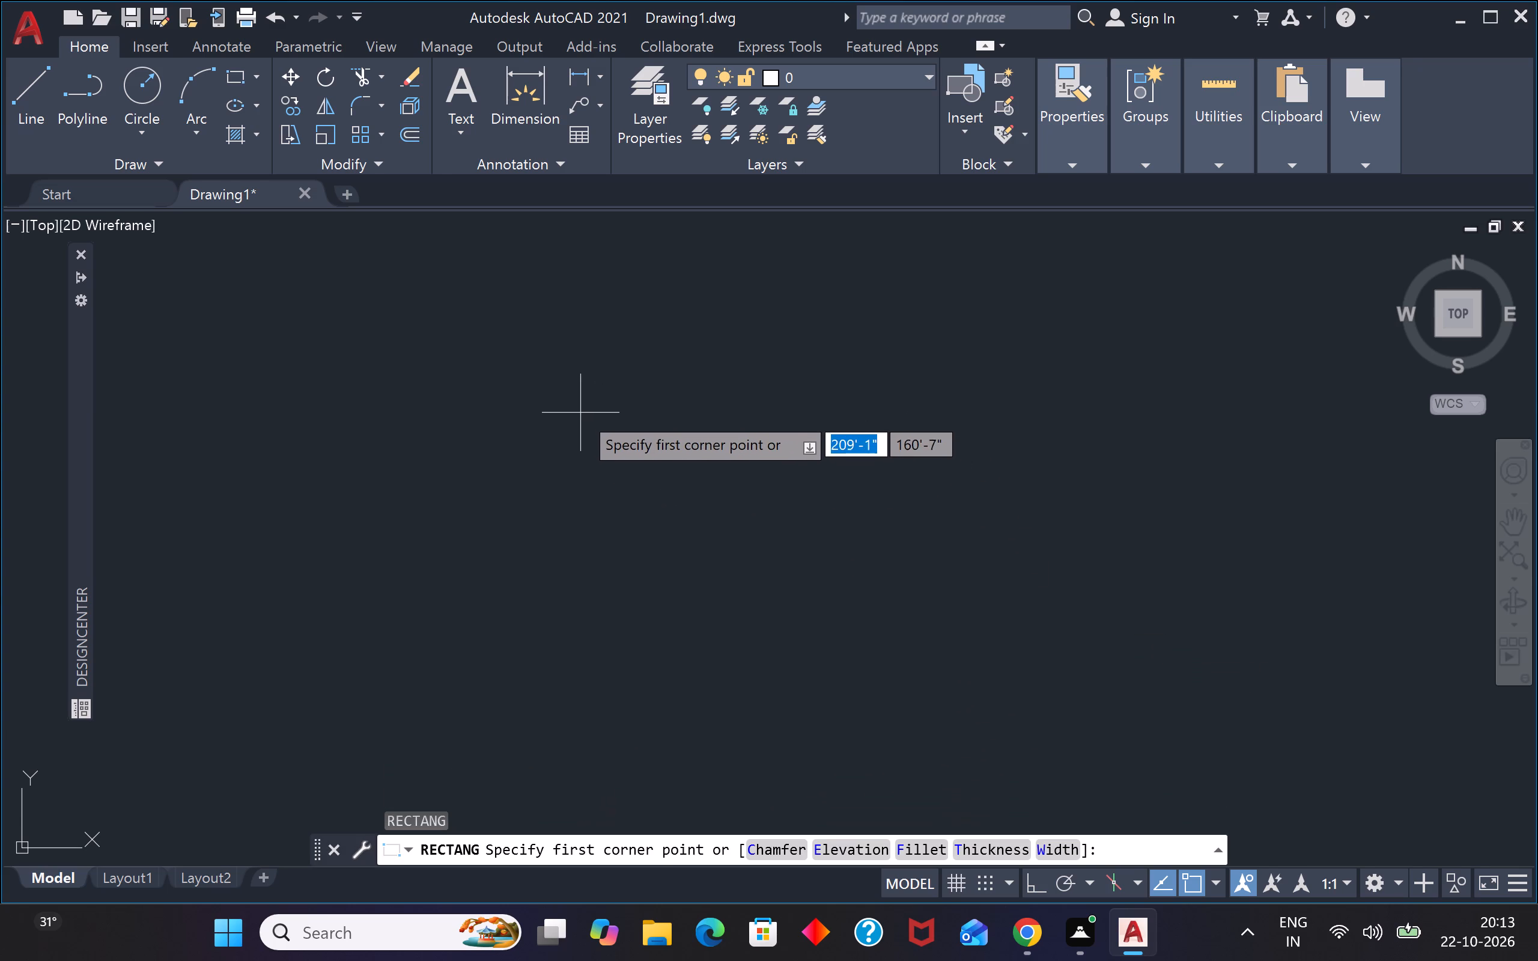
{"action": "left_click", "coordinate": [571, 307]}
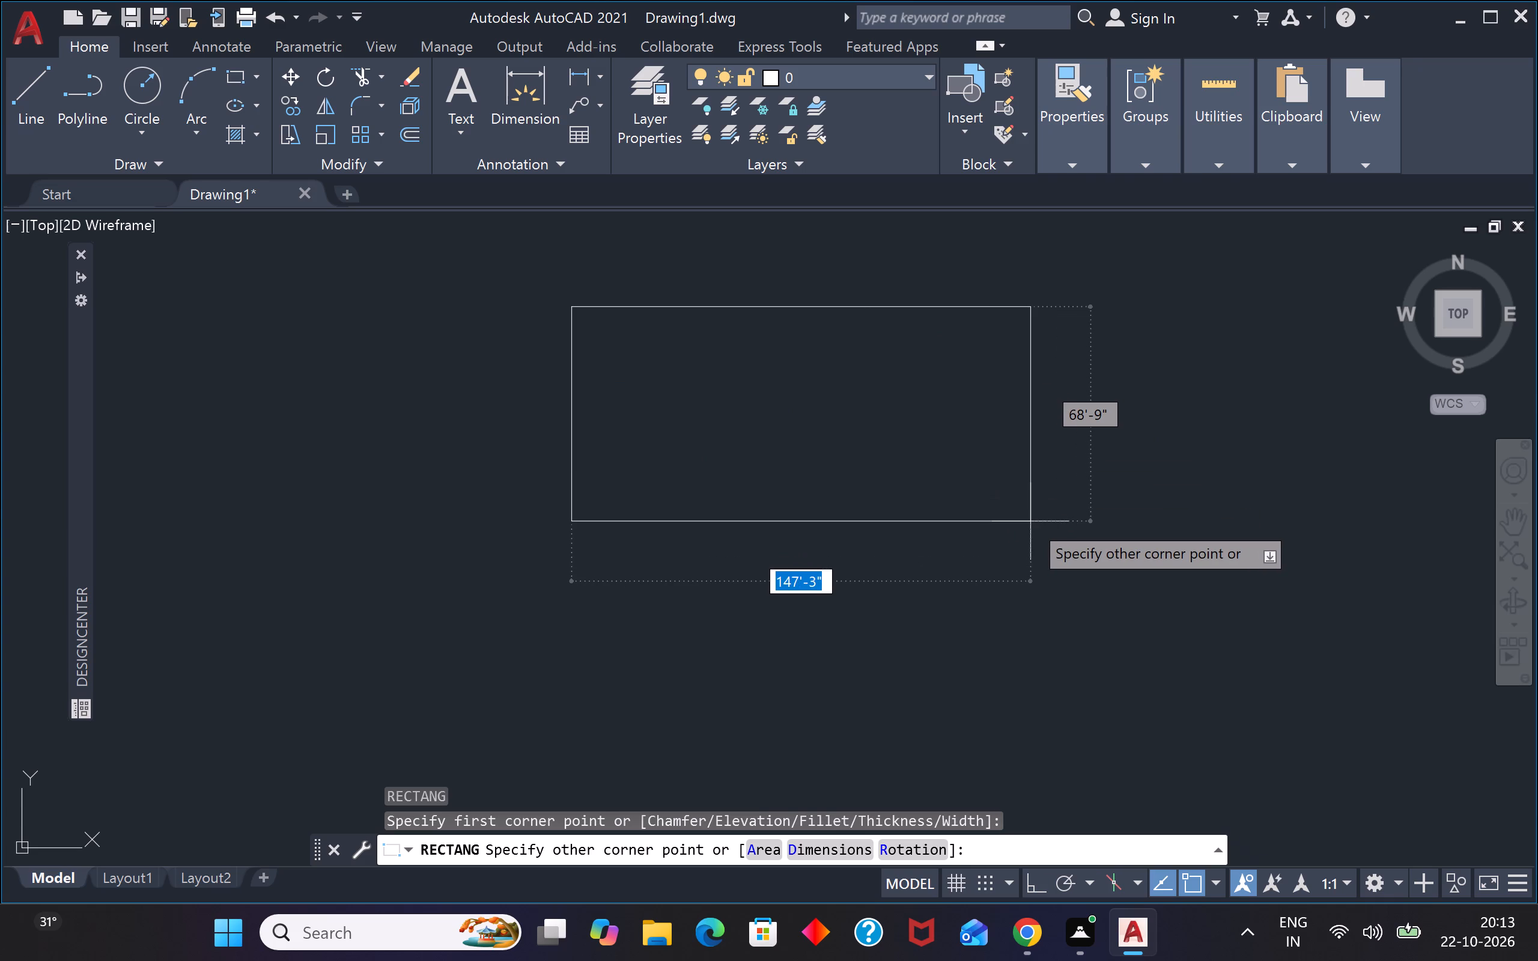
{"action": "type", "text": "10"}
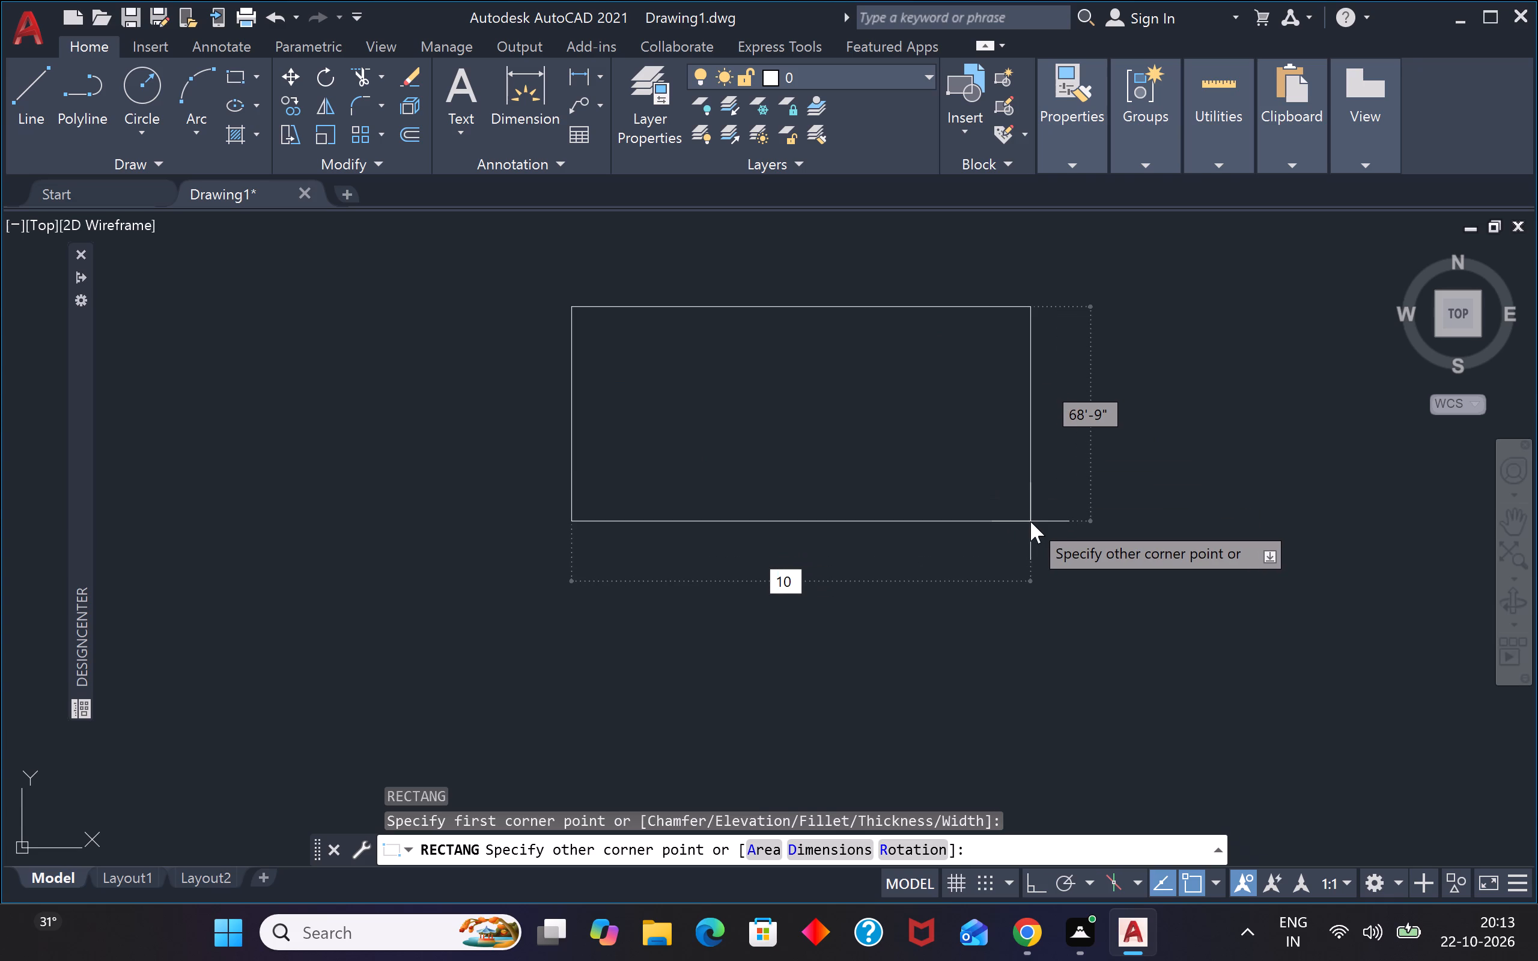
{"action": "key", "text": "apostrophe"}
{"action": "key", "text": "Tab"}
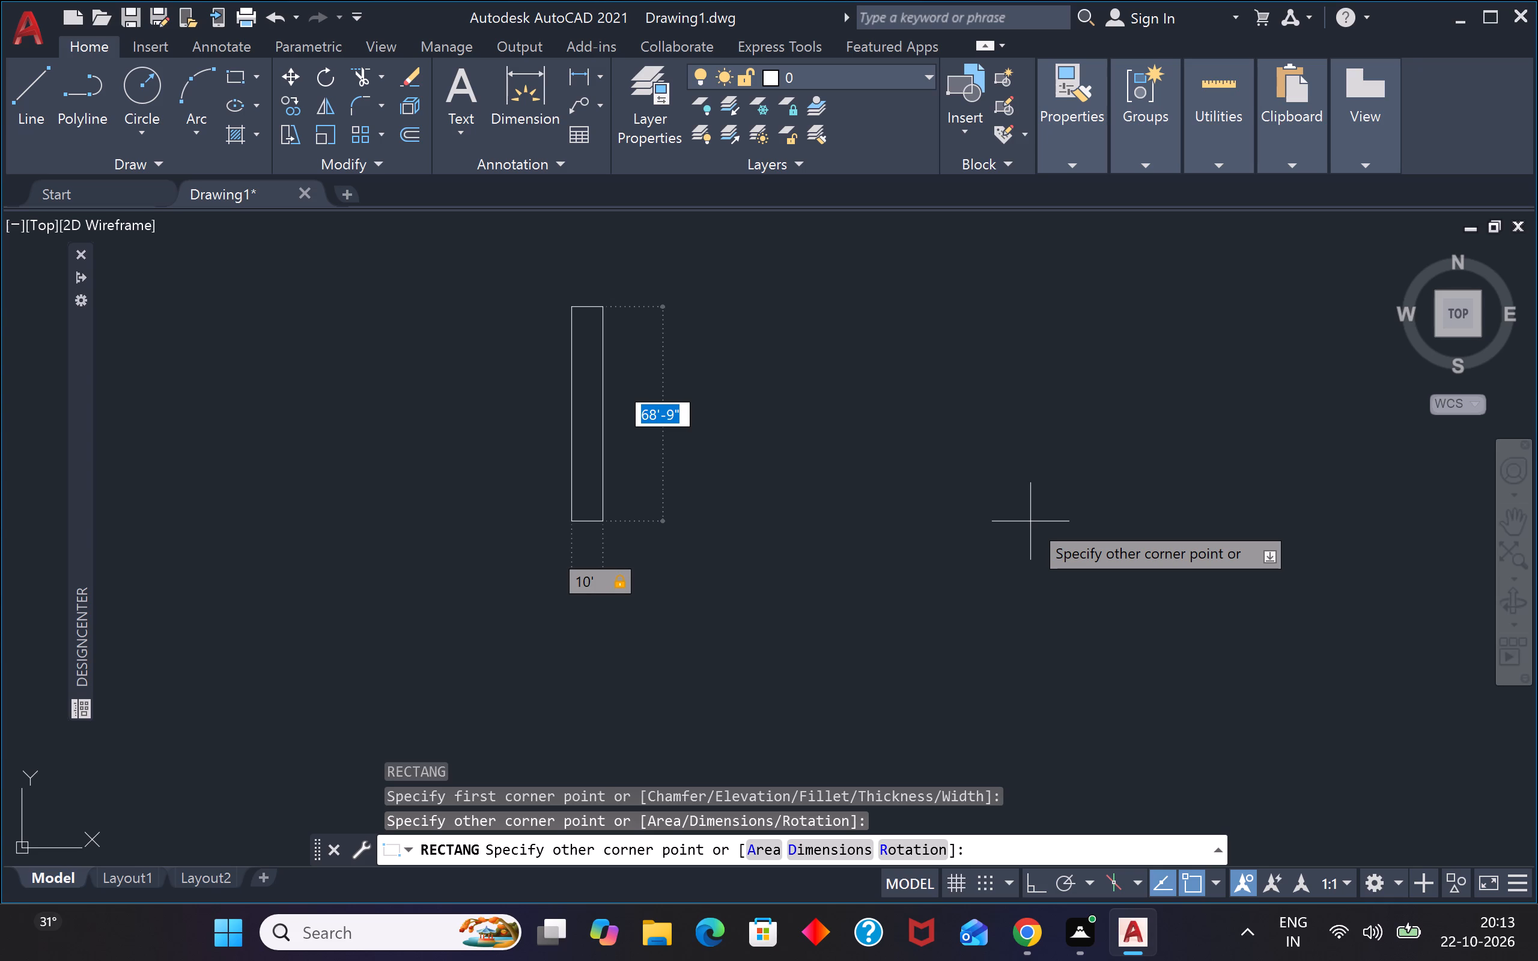
{"action": "type", "text": "22"}
{"action": "key", "text": "apostrophe"}
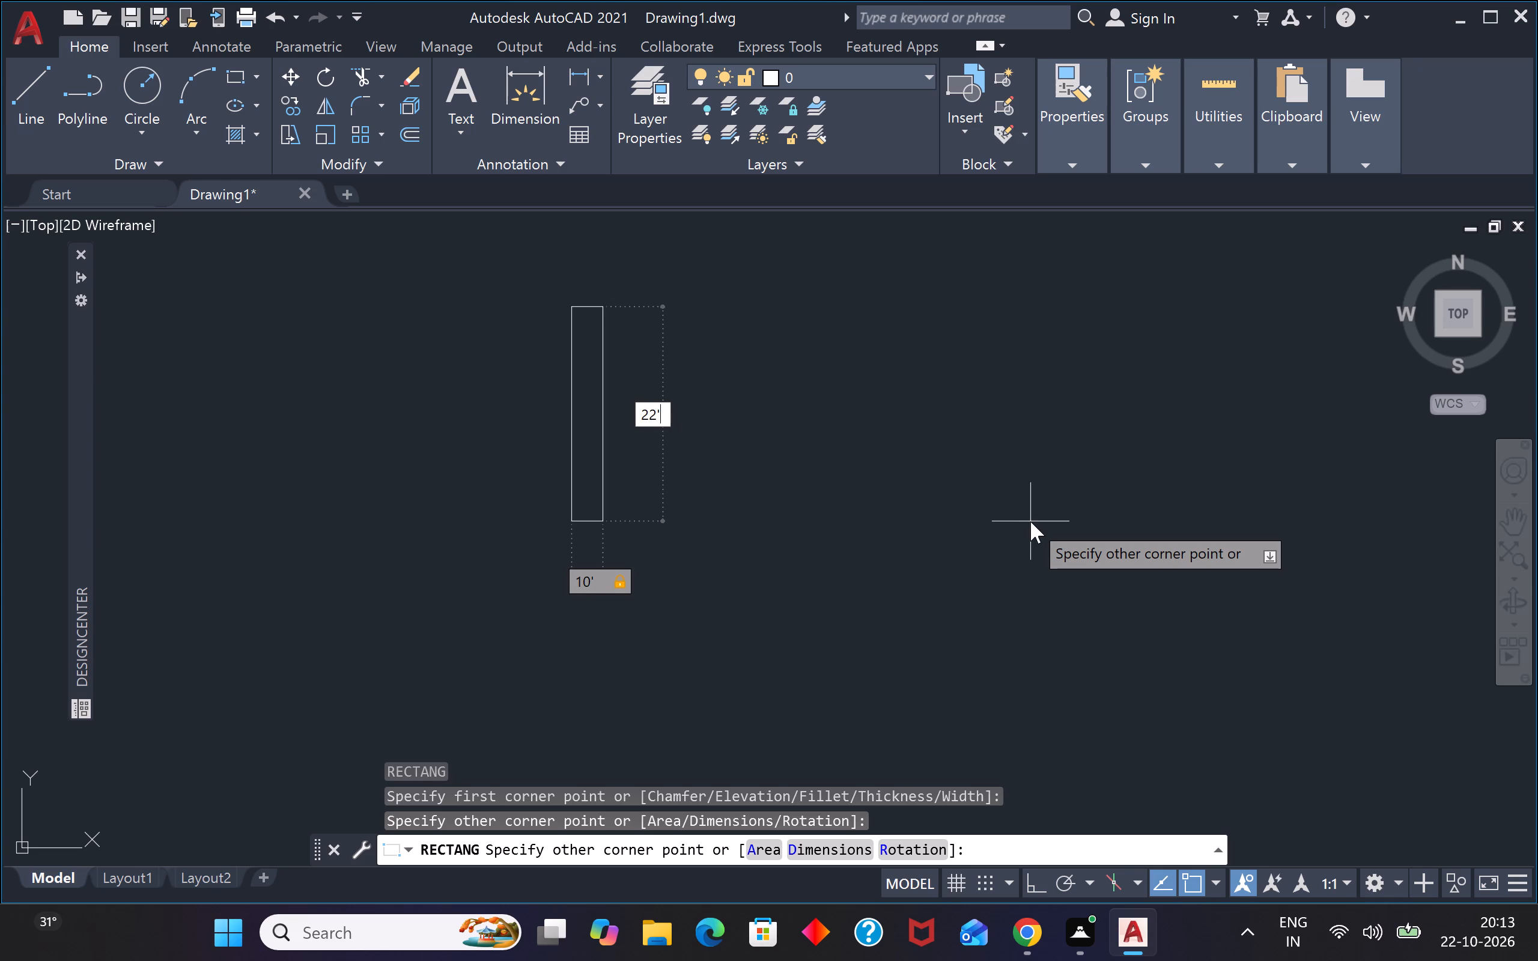
{"action": "key", "text": "Return"}
{"action": "scroll", "coordinate": [535, 310], "scroll_direction": "up", "scroll_amount": 1}
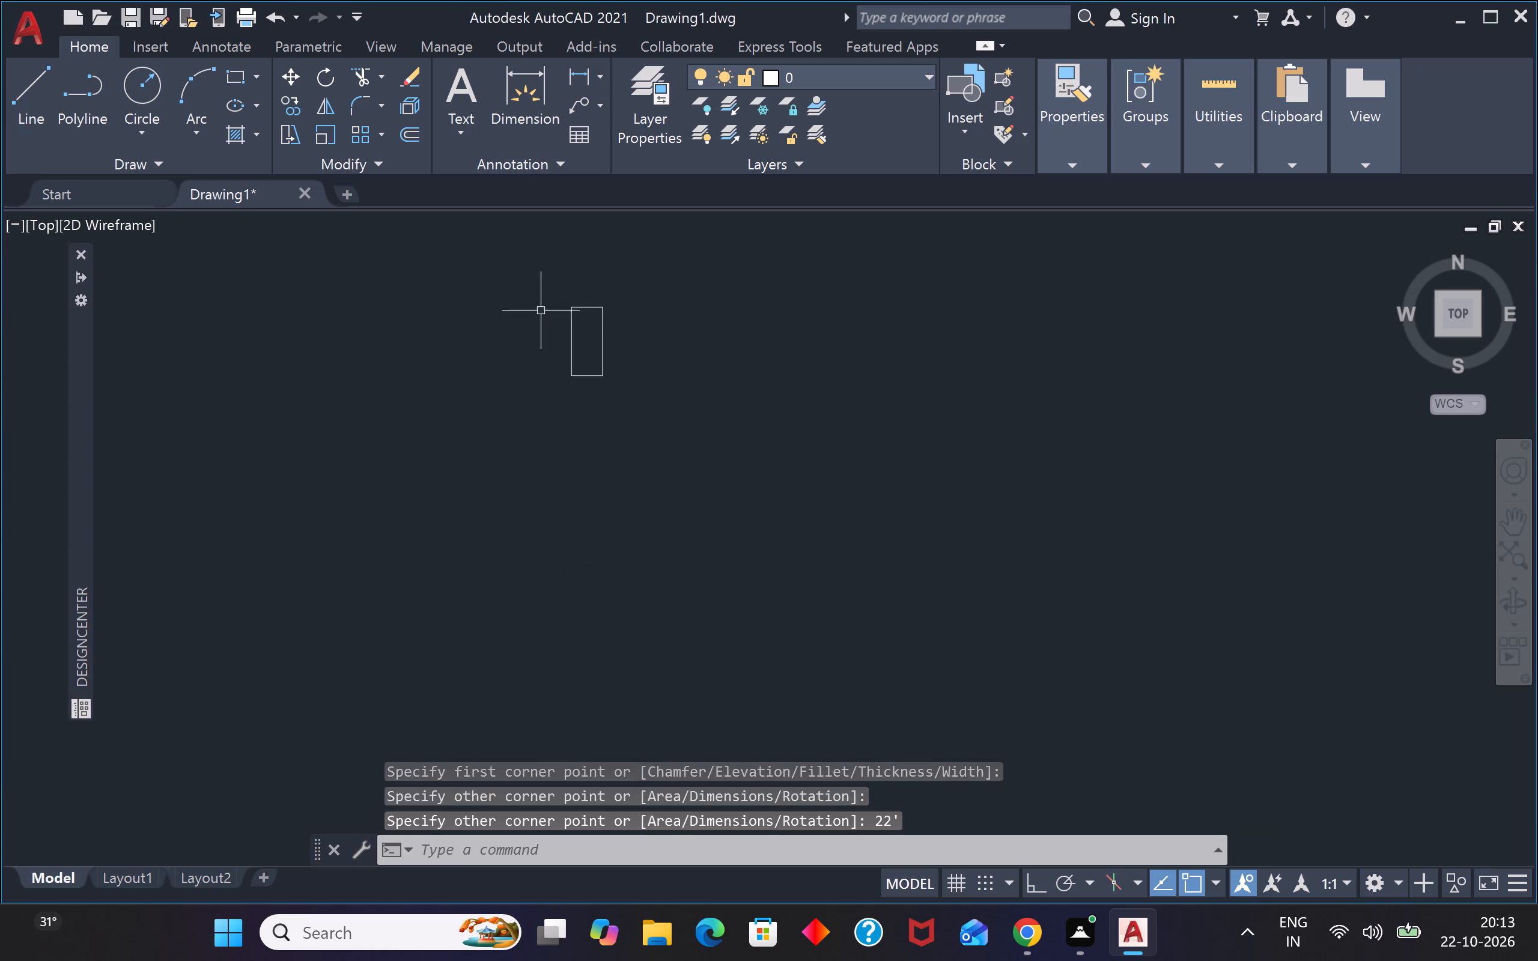
Check the rectangle's width and height with the Quick measuring tool.
{"action": "scroll", "coordinate": [530, 309], "scroll_direction": "up", "scroll_amount": 1}
{"action": "scroll", "coordinate": [571, 348], "scroll_direction": "up", "scroll_amount": 1}
{"action": "key", "text": "Escape"}
{"action": "key", "text": "Escape"}
{"action": "scroll", "coordinate": [726, 403], "scroll_direction": "up", "scroll_amount": 1}
{"action": "scroll", "coordinate": [732, 407], "scroll_direction": "down", "scroll_amount": 2}
{"action": "scroll", "coordinate": [756, 398], "scroll_direction": "up", "scroll_amount": 1}
{"action": "key", "text": "Escape"}
{"action": "key", "text": "Escape"}
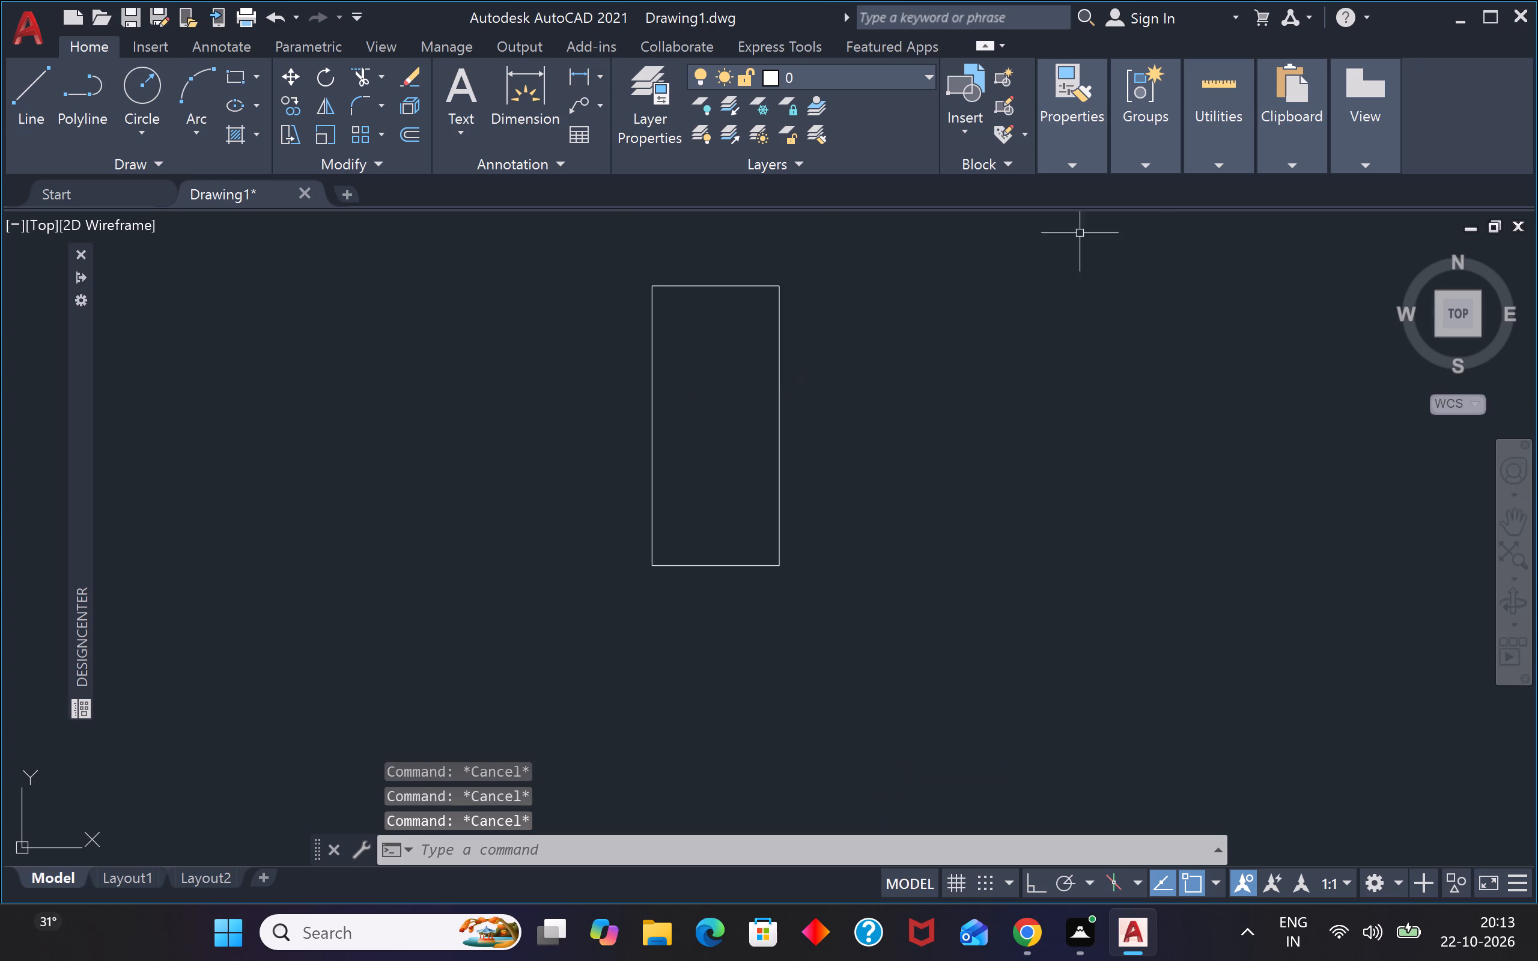
{"action": "left_click", "coordinate": [1232, 143]}
{"action": "left_click", "coordinate": [1222, 195]}
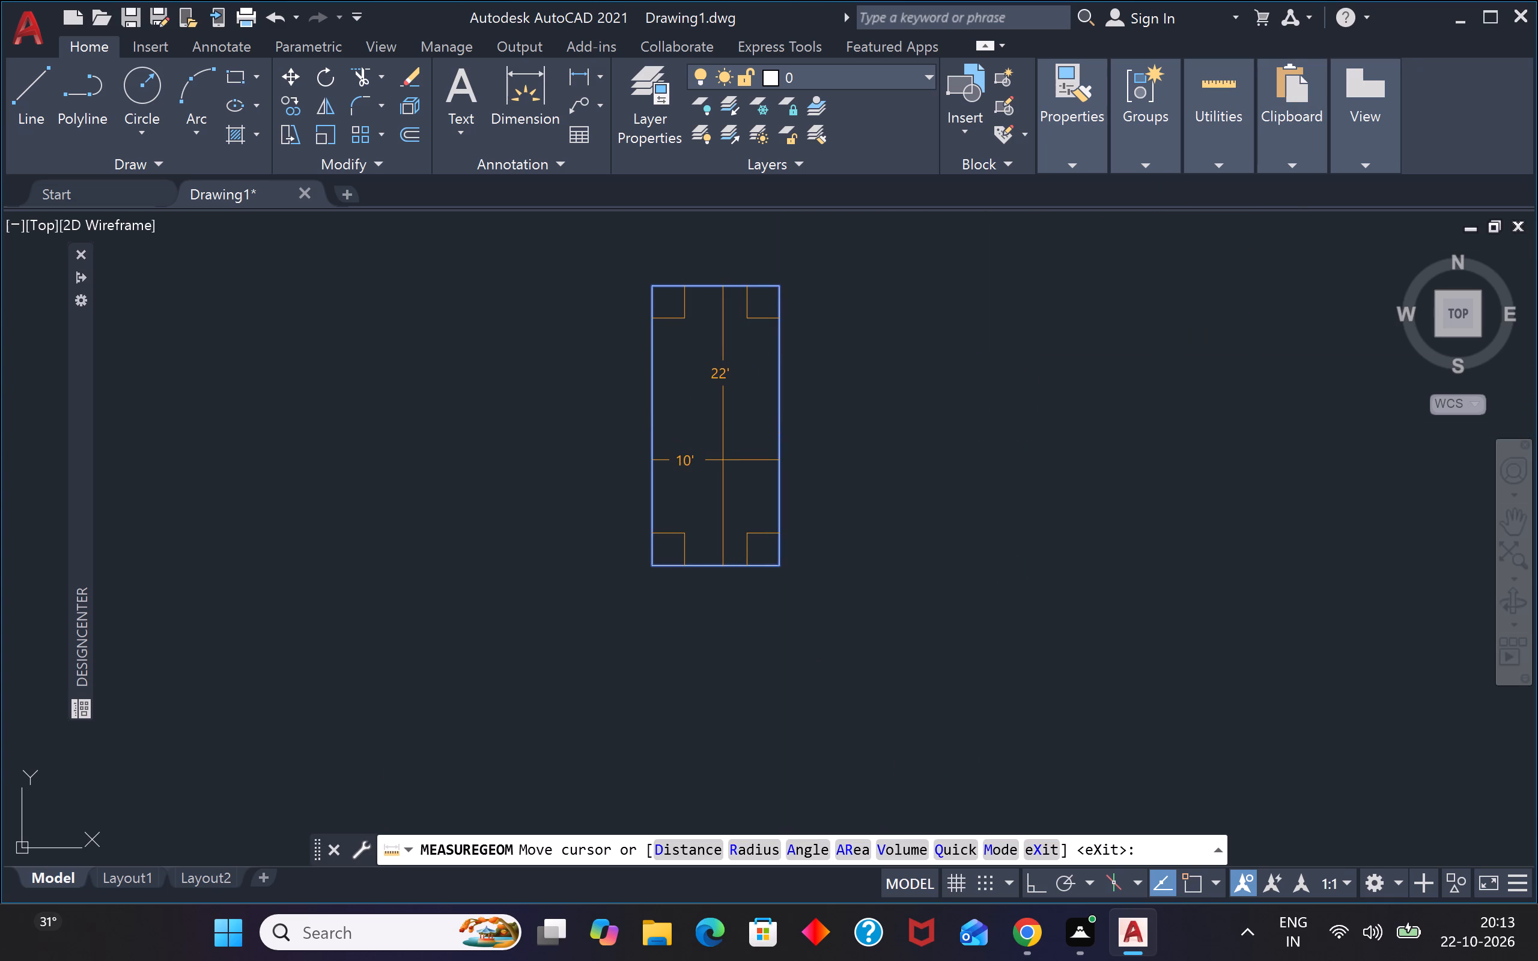
{"action": "key", "text": "Escape"}
{"action": "key", "text": "Escape"}
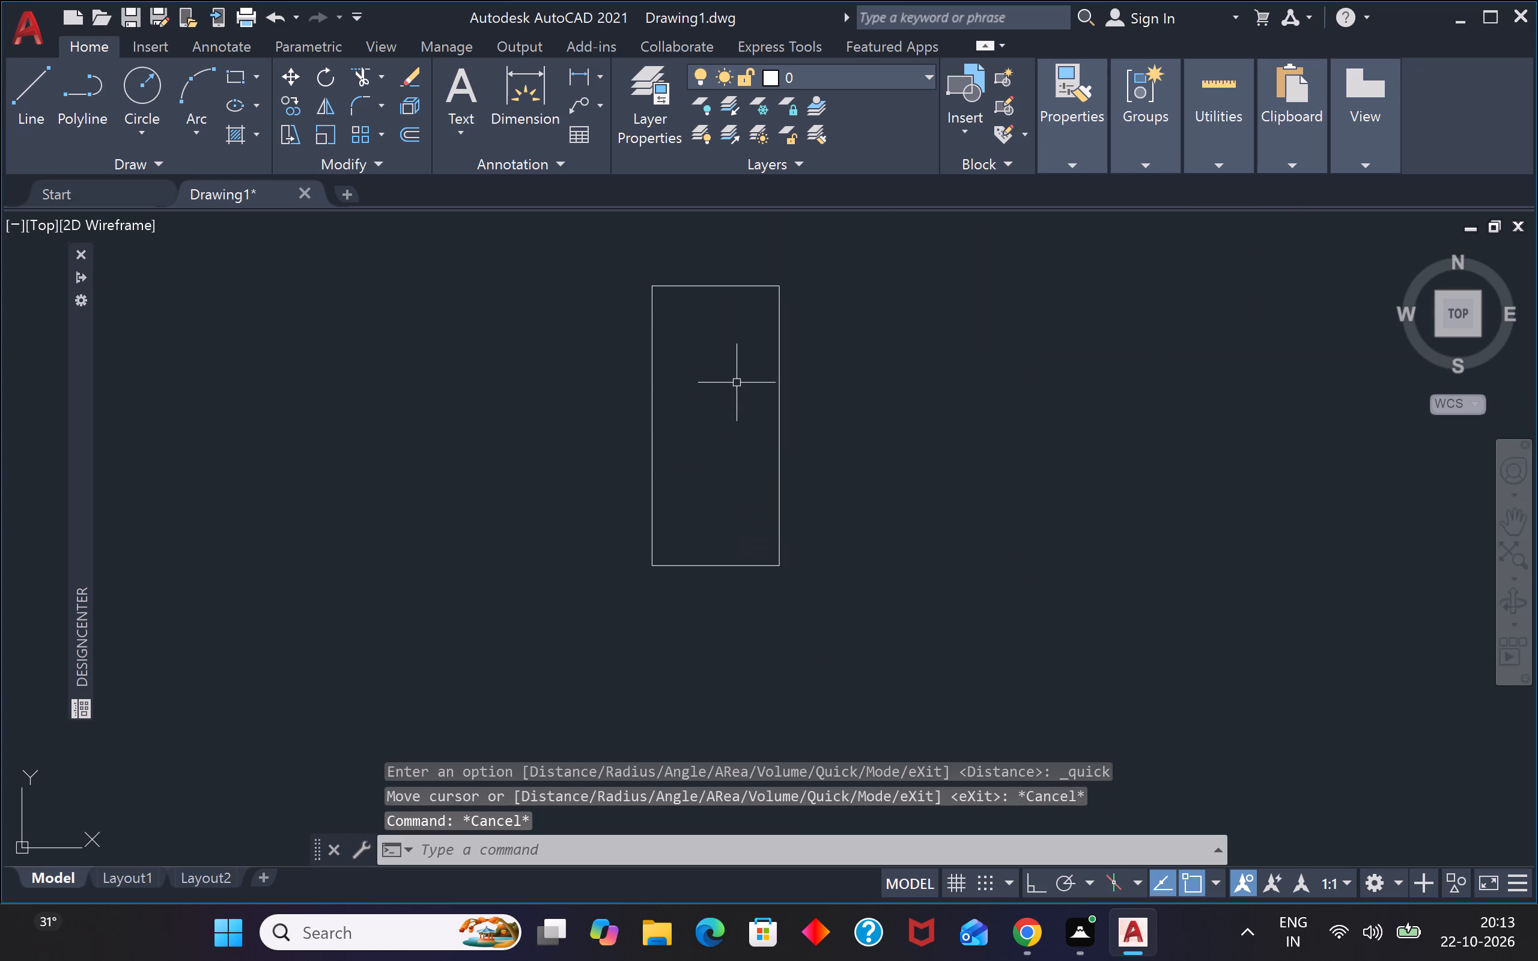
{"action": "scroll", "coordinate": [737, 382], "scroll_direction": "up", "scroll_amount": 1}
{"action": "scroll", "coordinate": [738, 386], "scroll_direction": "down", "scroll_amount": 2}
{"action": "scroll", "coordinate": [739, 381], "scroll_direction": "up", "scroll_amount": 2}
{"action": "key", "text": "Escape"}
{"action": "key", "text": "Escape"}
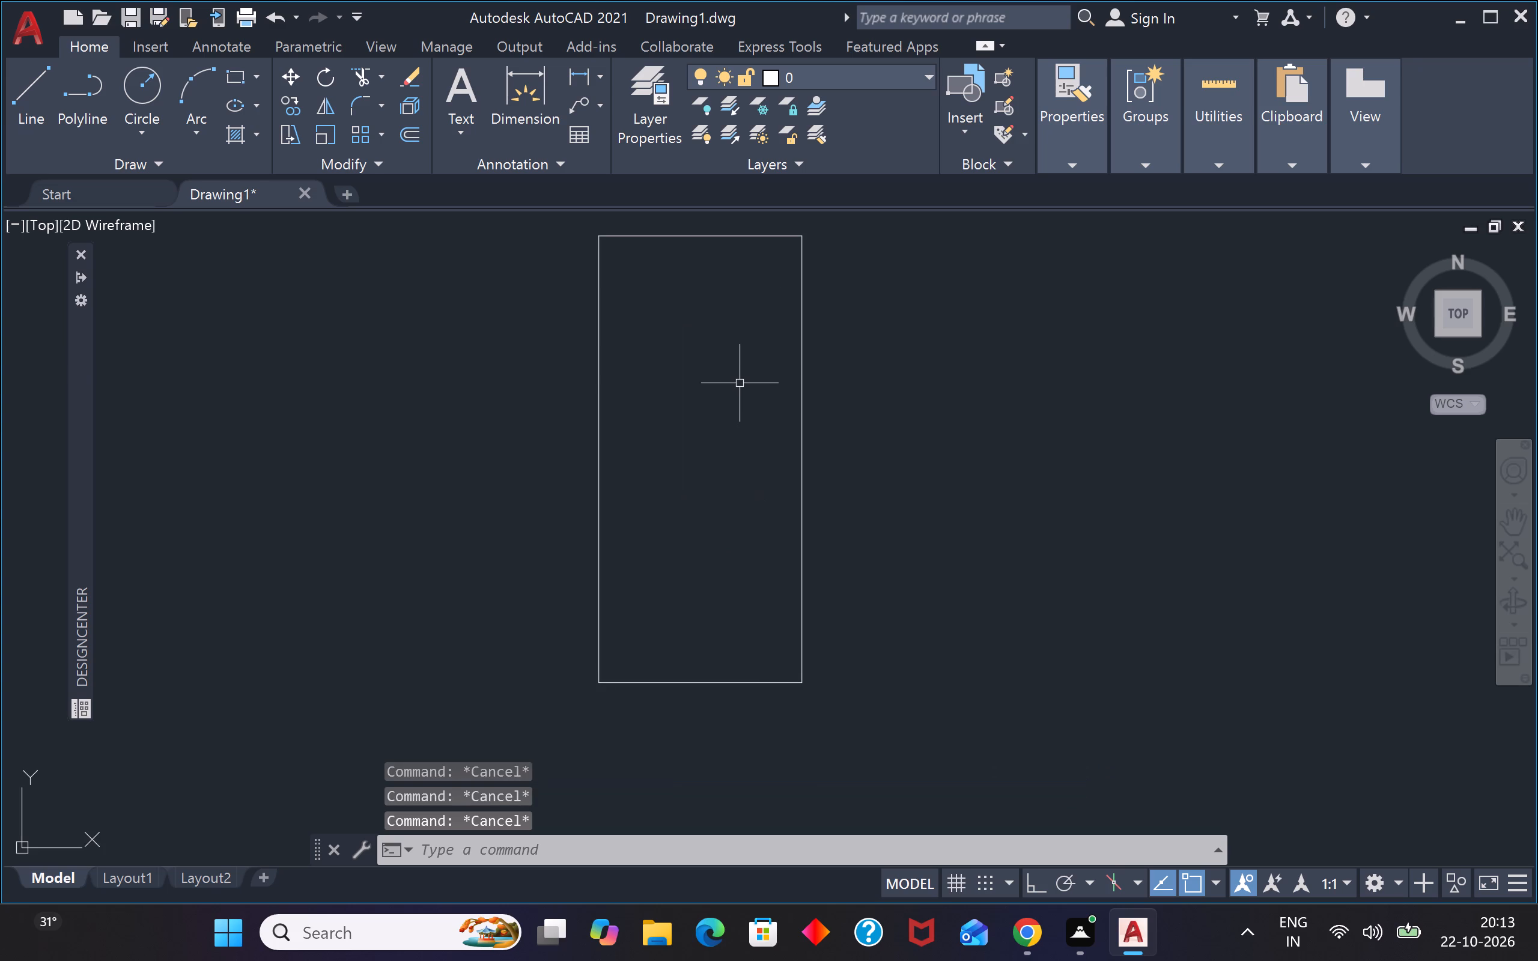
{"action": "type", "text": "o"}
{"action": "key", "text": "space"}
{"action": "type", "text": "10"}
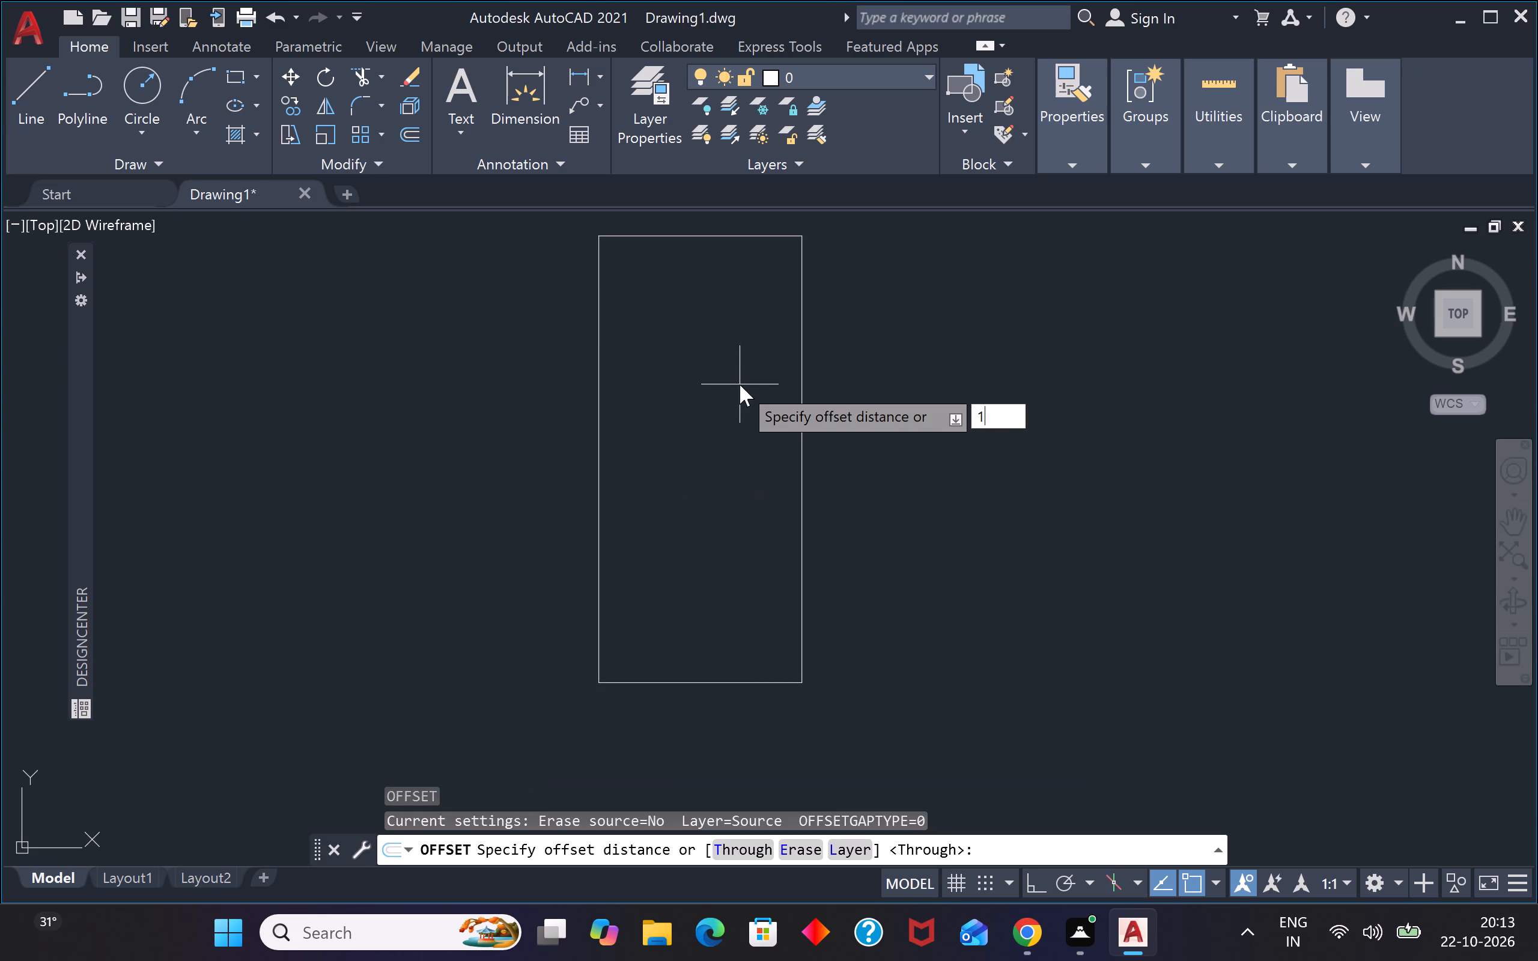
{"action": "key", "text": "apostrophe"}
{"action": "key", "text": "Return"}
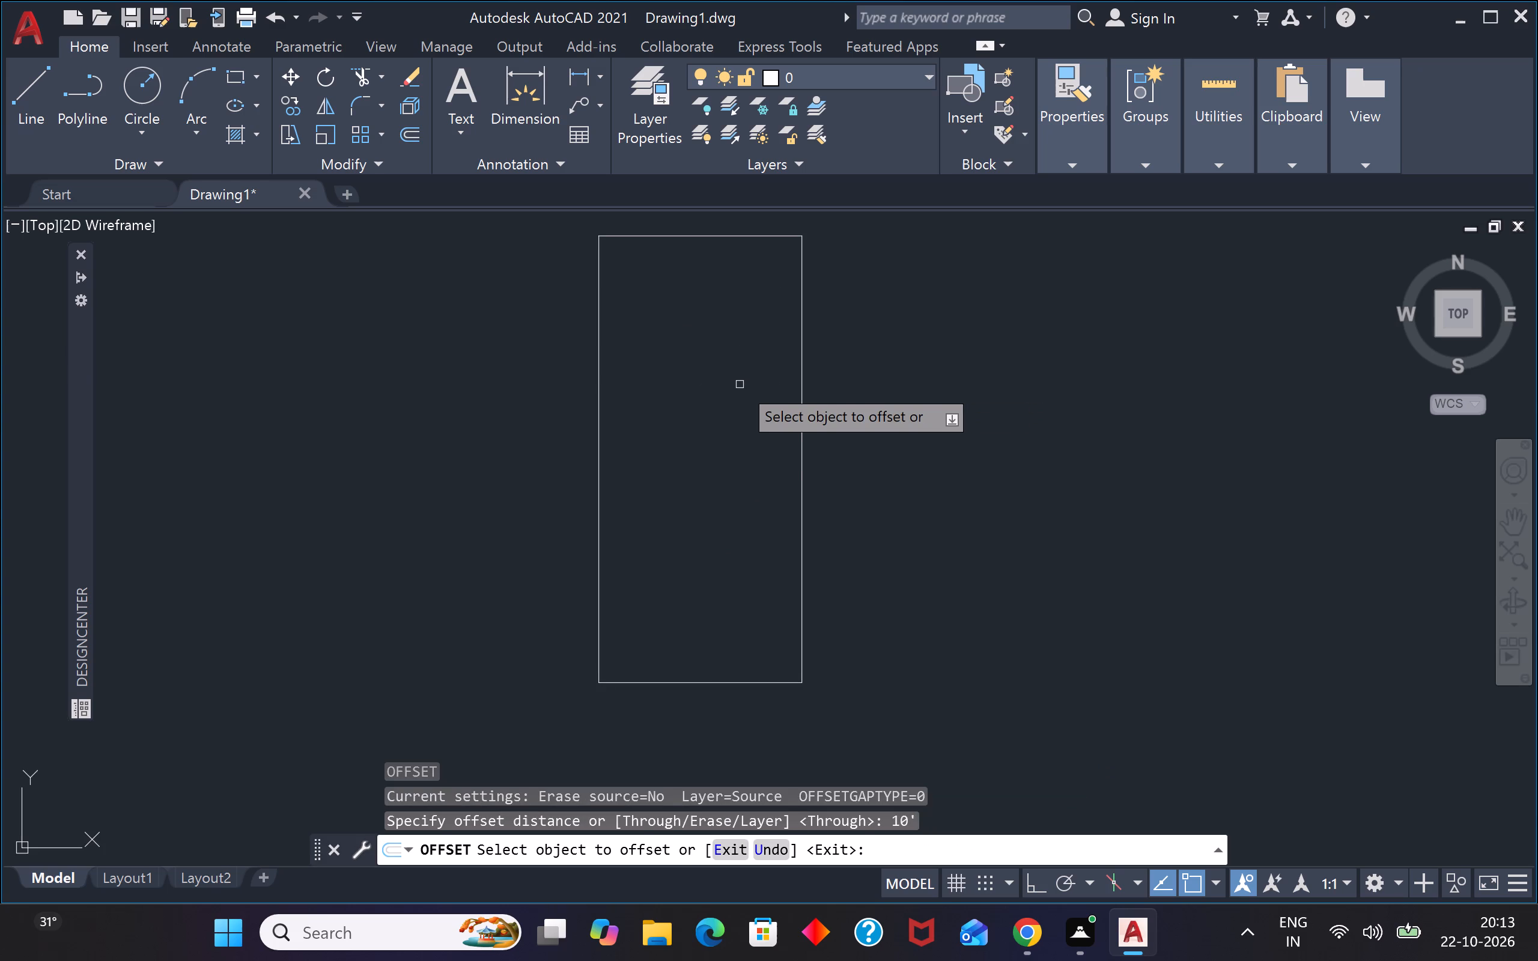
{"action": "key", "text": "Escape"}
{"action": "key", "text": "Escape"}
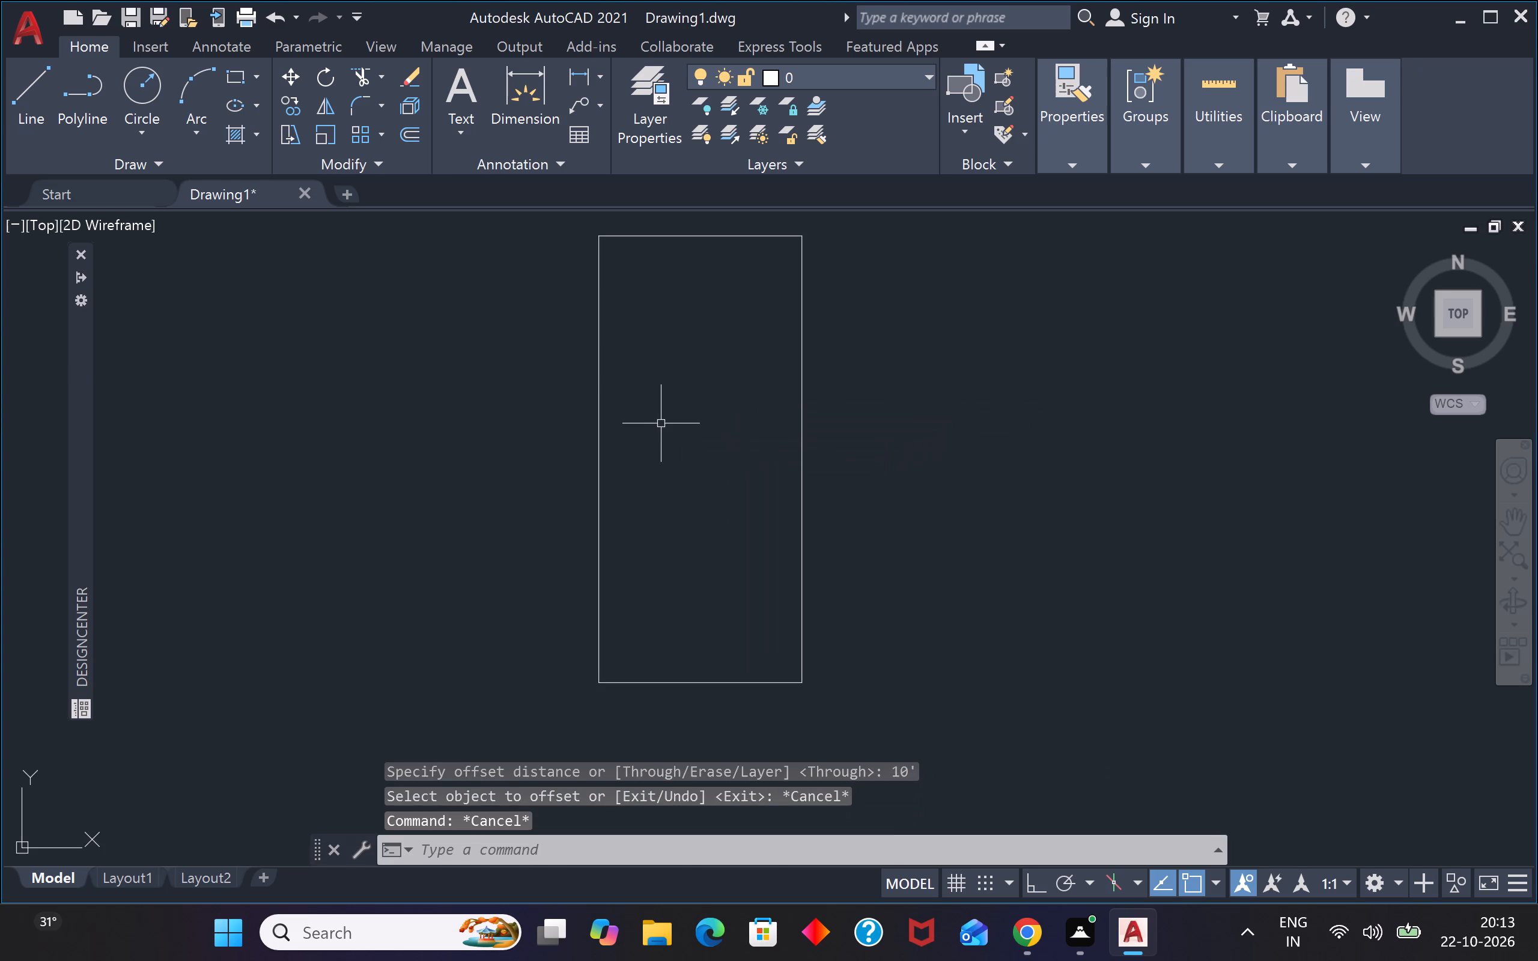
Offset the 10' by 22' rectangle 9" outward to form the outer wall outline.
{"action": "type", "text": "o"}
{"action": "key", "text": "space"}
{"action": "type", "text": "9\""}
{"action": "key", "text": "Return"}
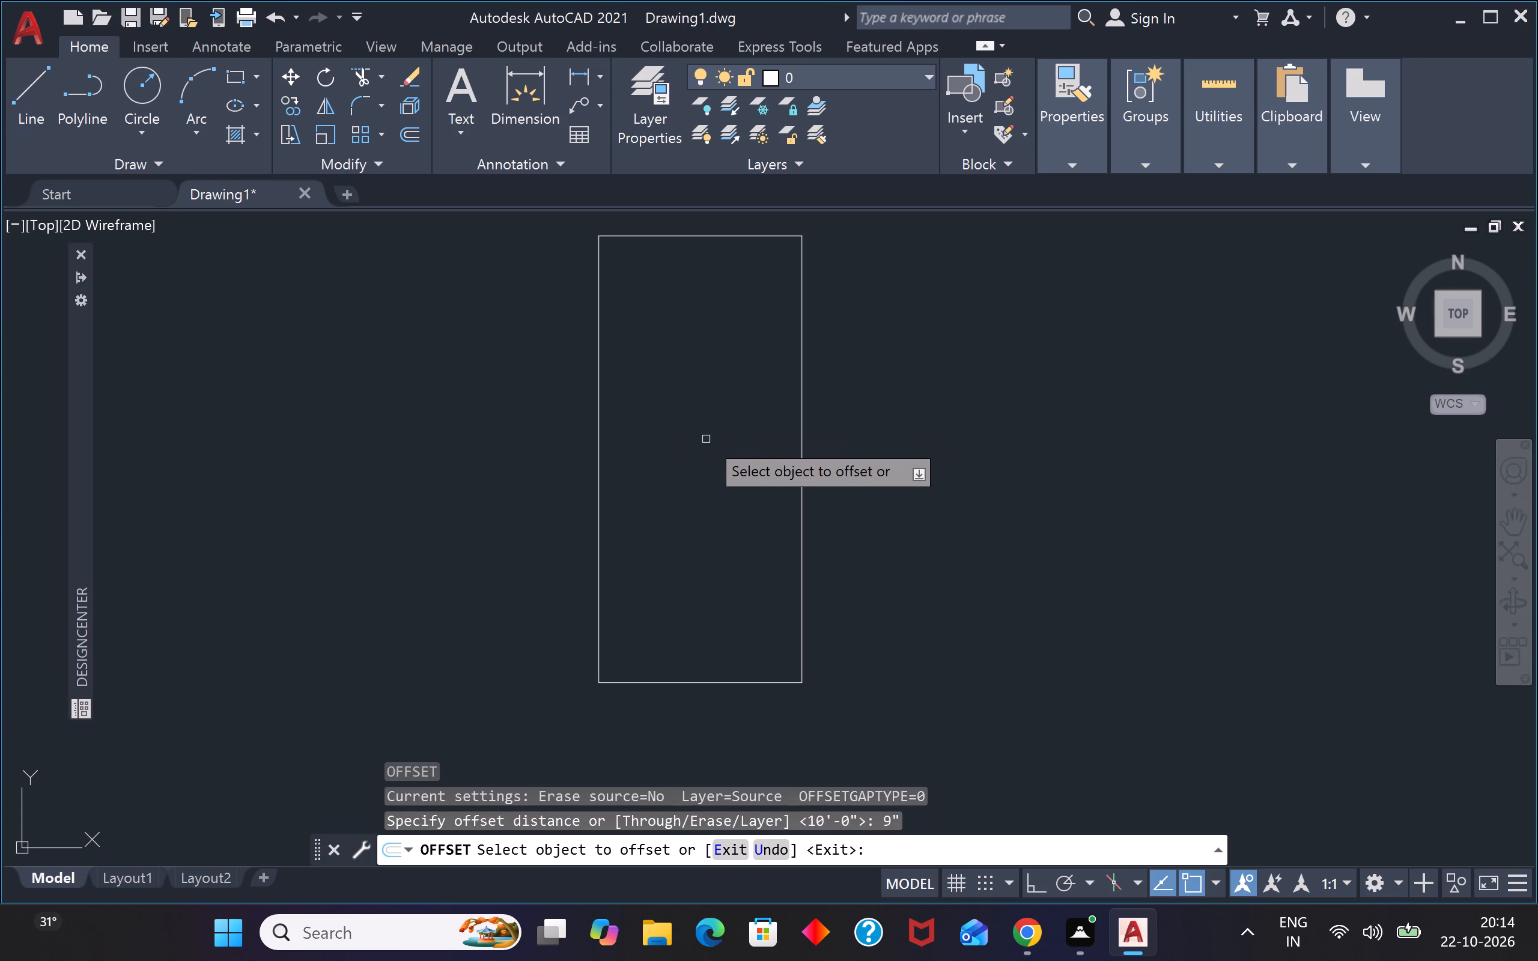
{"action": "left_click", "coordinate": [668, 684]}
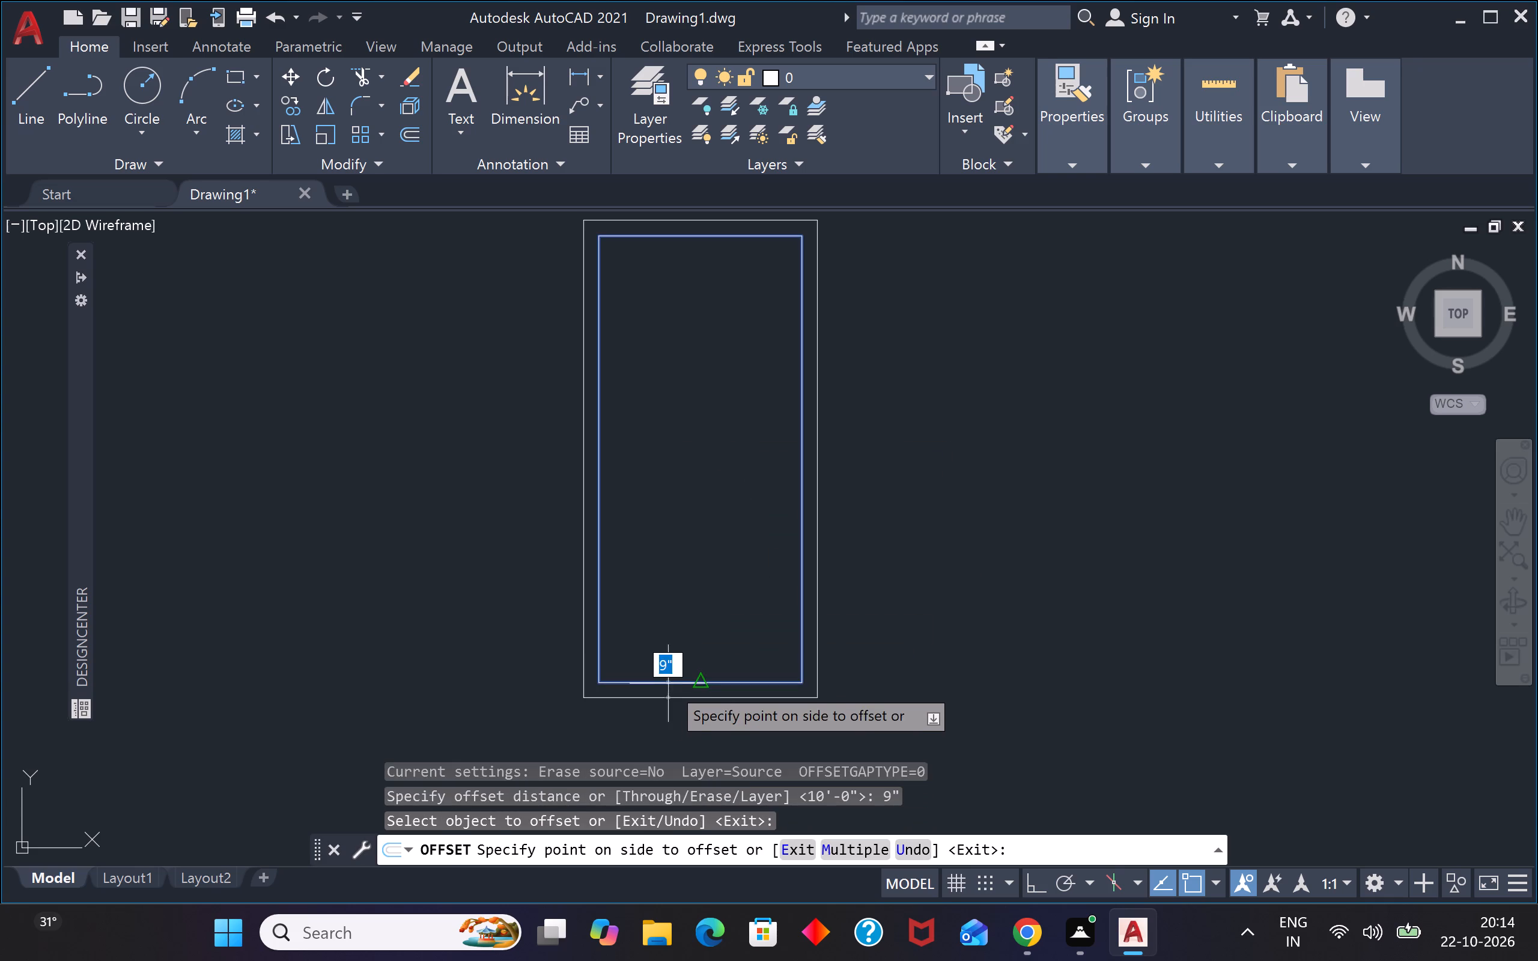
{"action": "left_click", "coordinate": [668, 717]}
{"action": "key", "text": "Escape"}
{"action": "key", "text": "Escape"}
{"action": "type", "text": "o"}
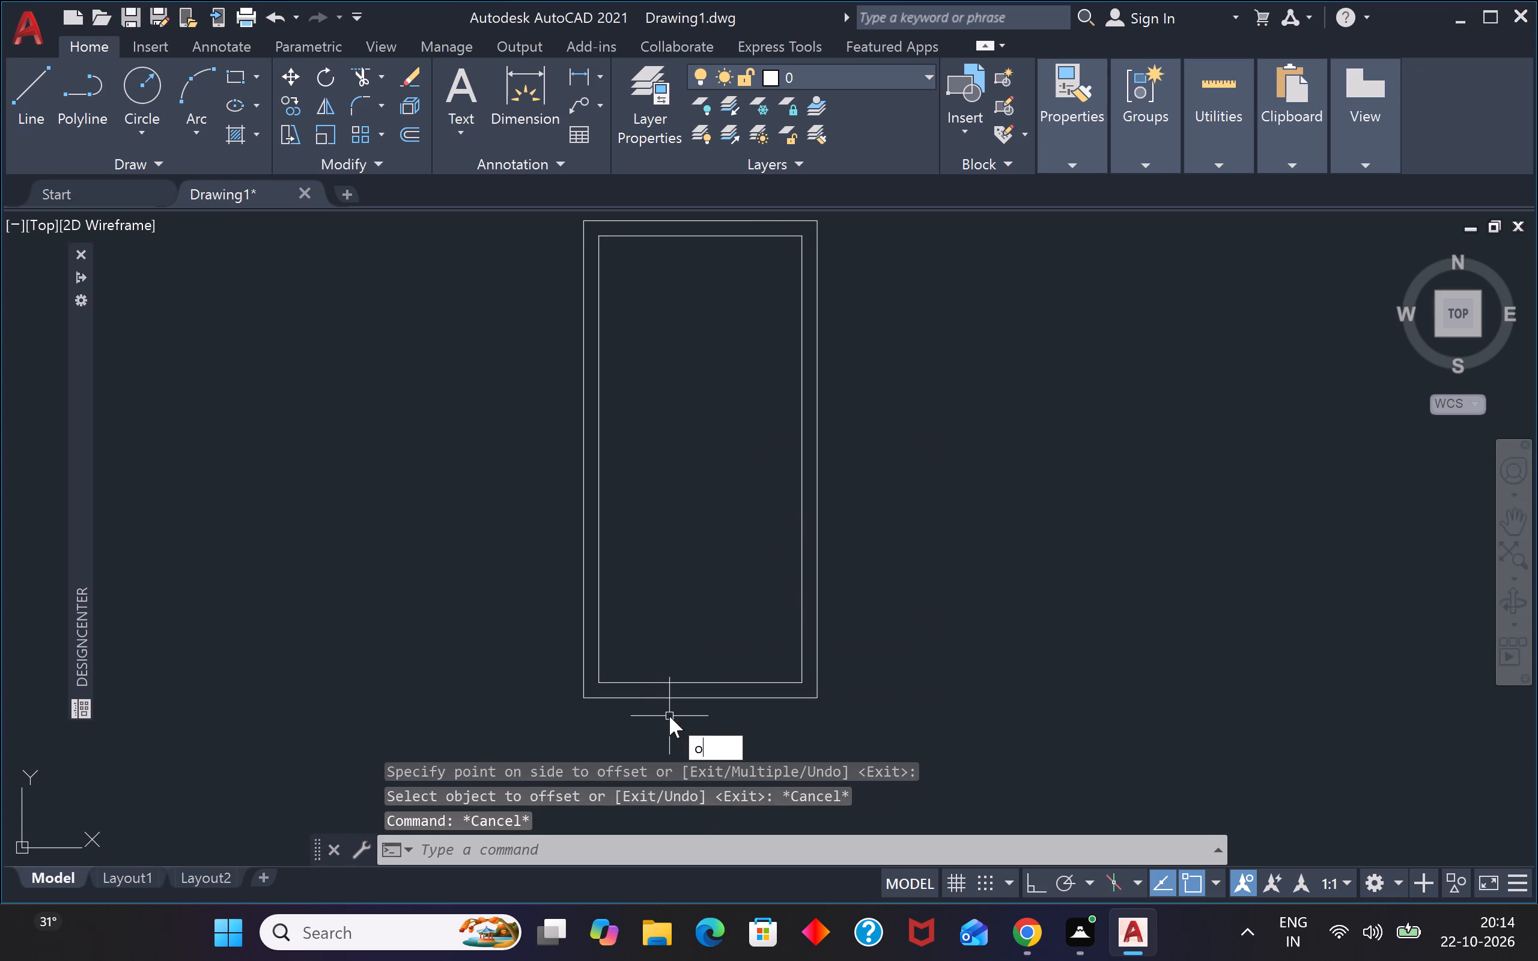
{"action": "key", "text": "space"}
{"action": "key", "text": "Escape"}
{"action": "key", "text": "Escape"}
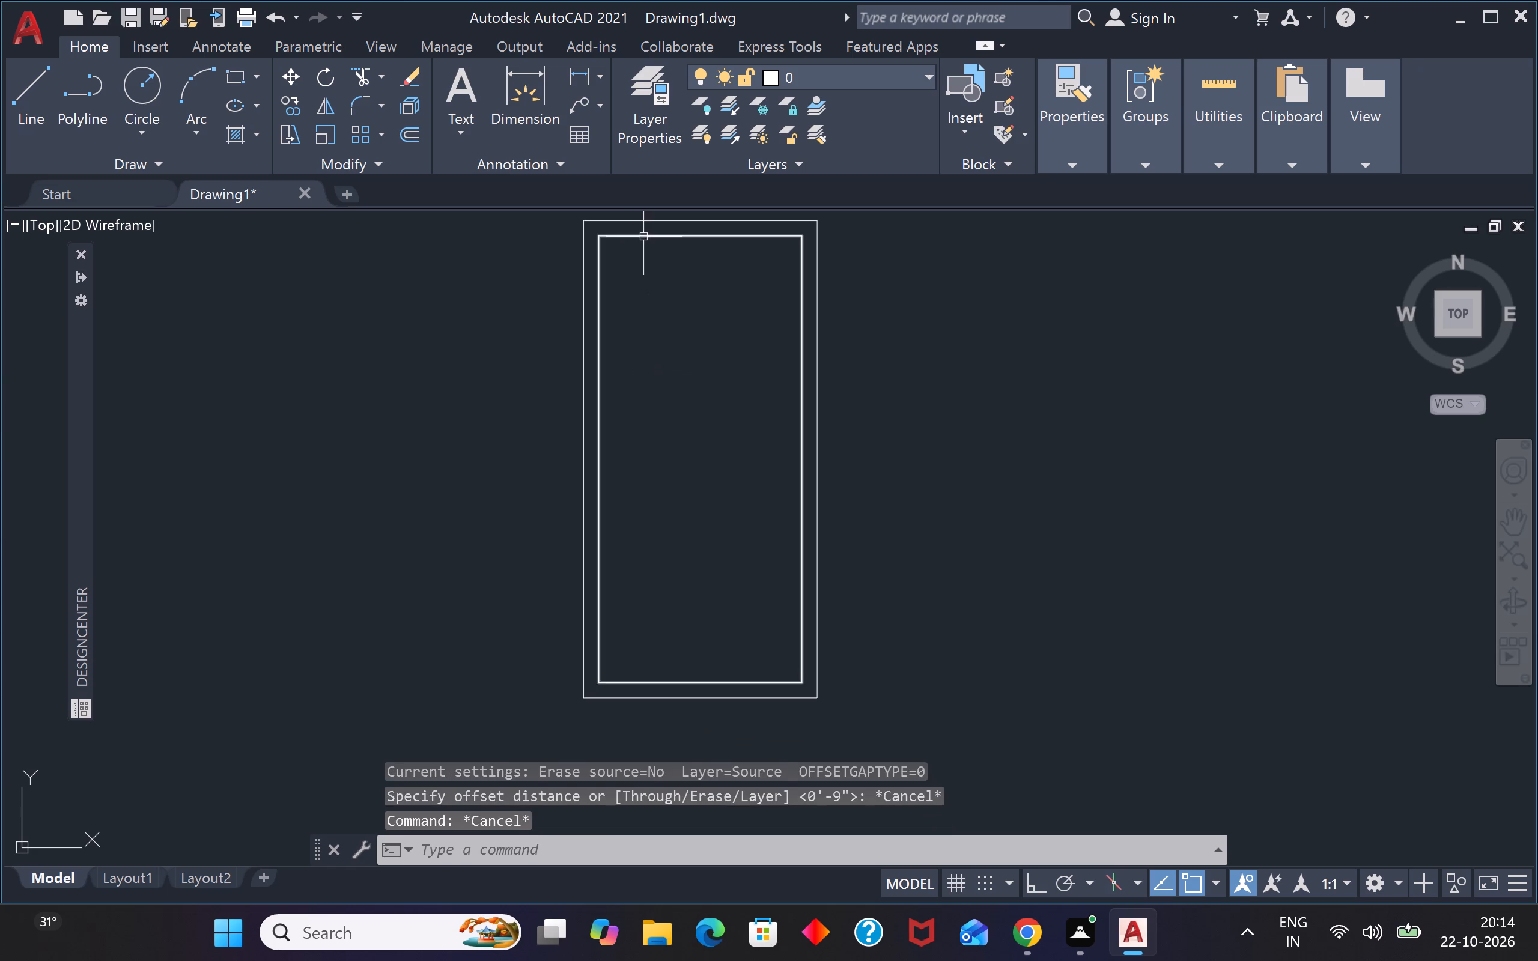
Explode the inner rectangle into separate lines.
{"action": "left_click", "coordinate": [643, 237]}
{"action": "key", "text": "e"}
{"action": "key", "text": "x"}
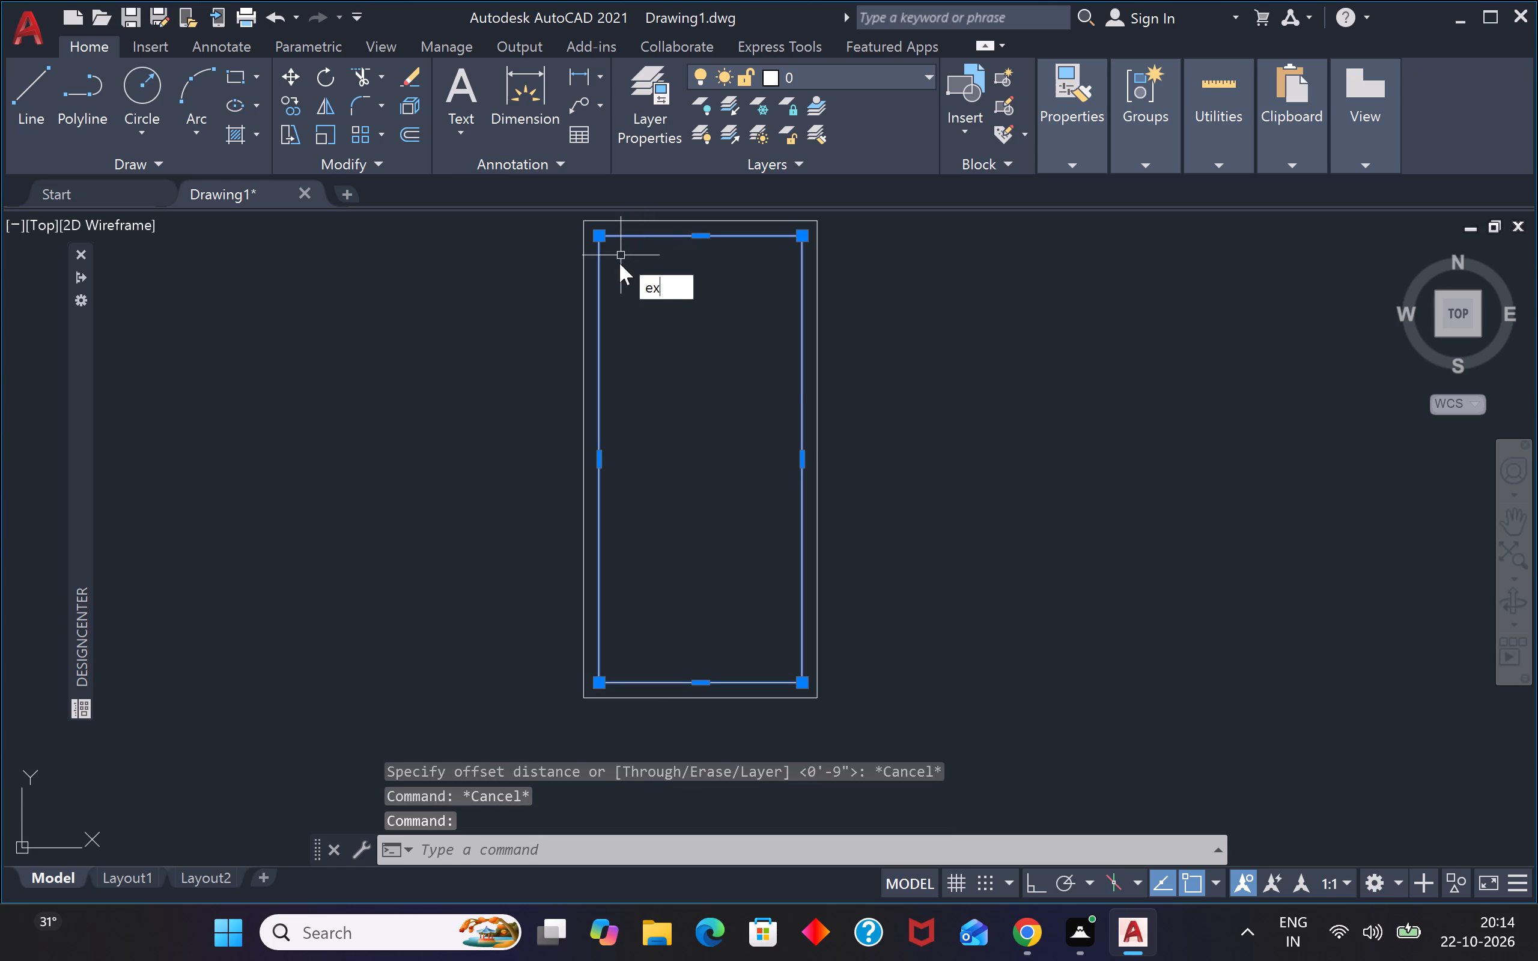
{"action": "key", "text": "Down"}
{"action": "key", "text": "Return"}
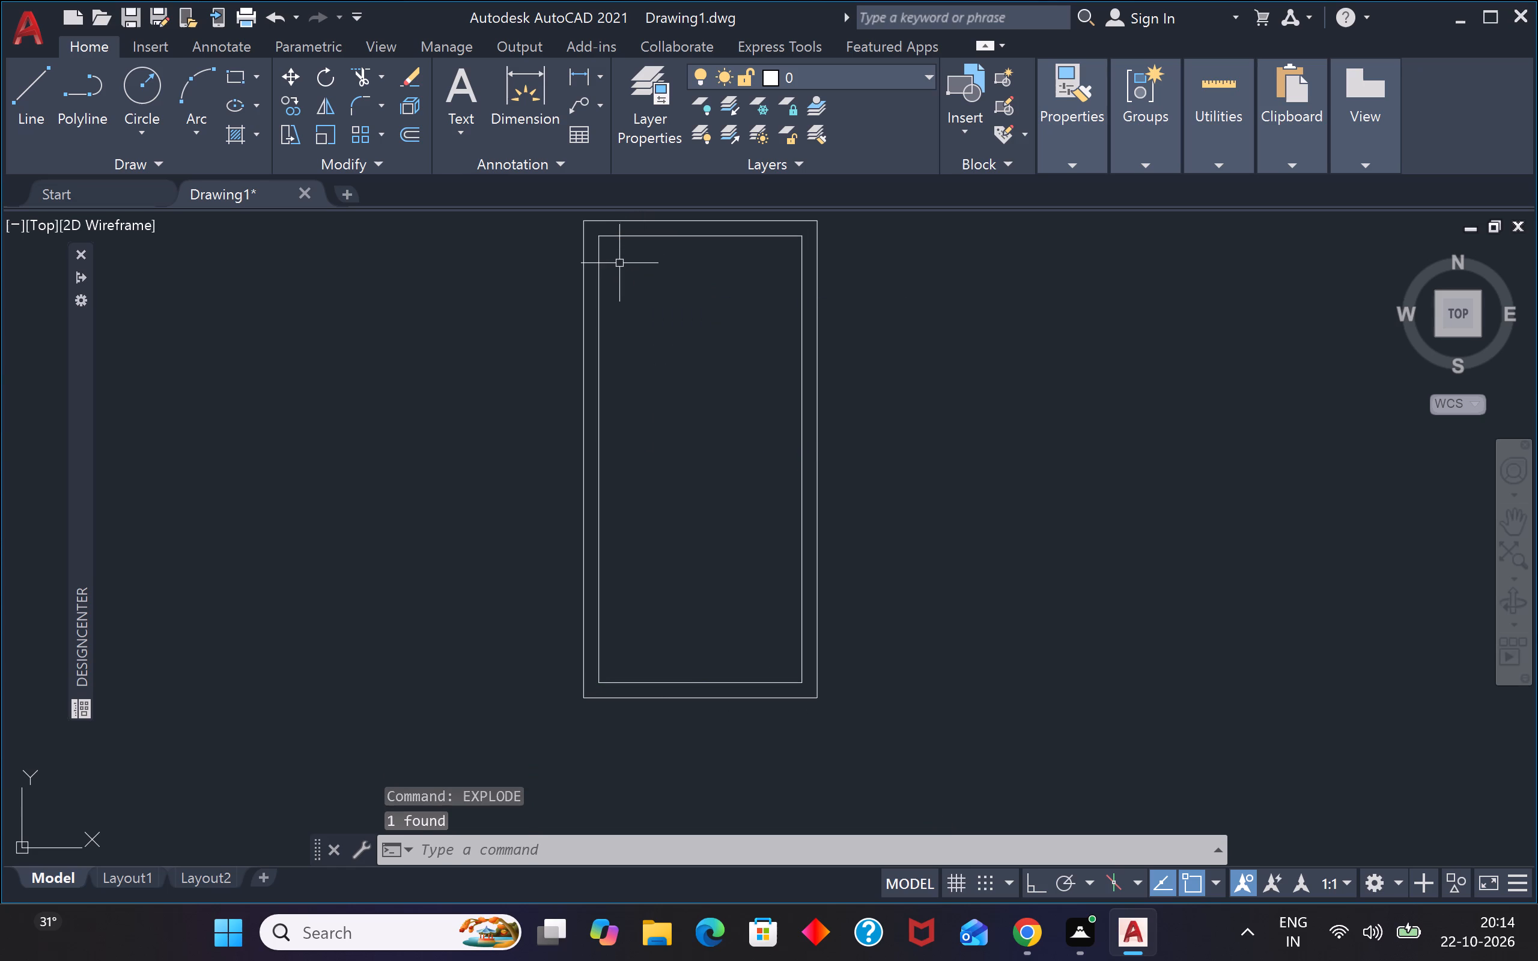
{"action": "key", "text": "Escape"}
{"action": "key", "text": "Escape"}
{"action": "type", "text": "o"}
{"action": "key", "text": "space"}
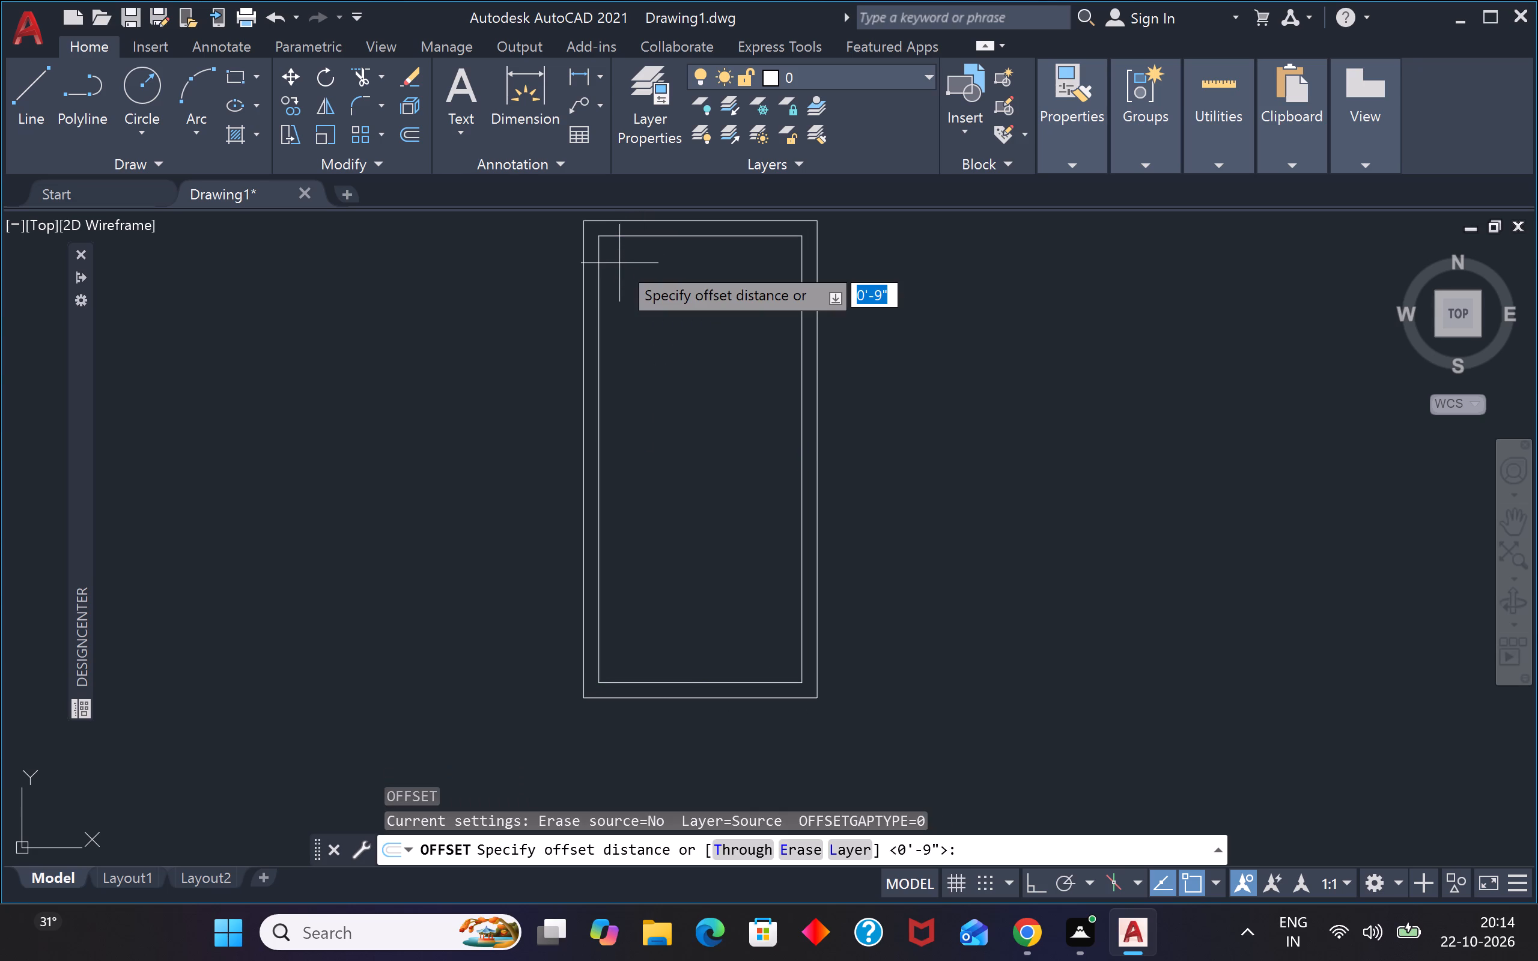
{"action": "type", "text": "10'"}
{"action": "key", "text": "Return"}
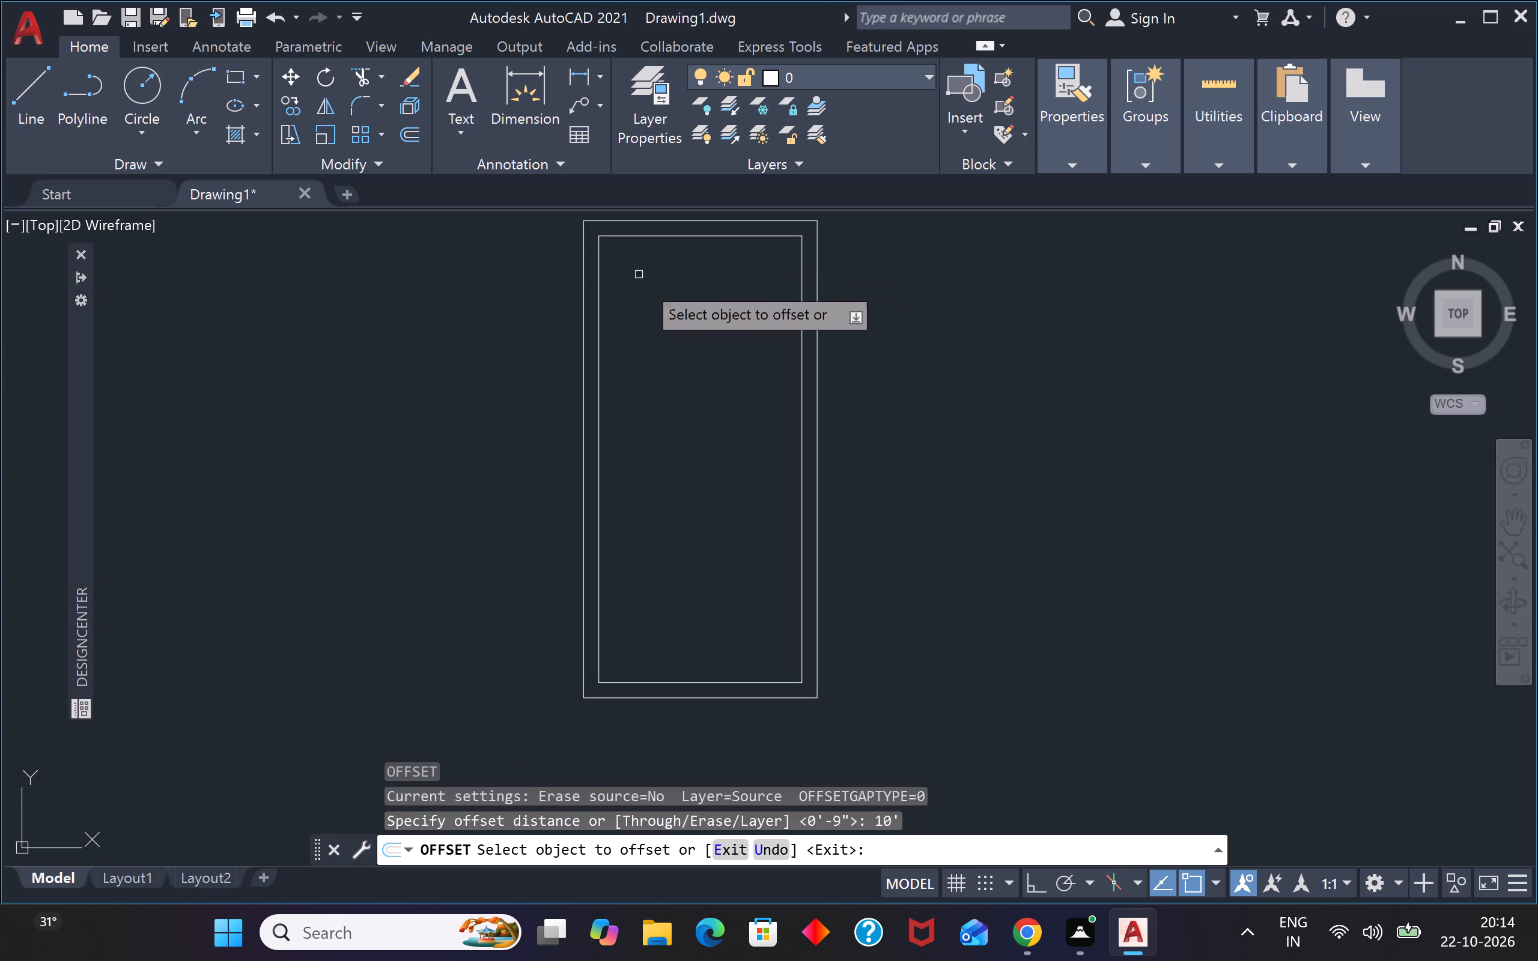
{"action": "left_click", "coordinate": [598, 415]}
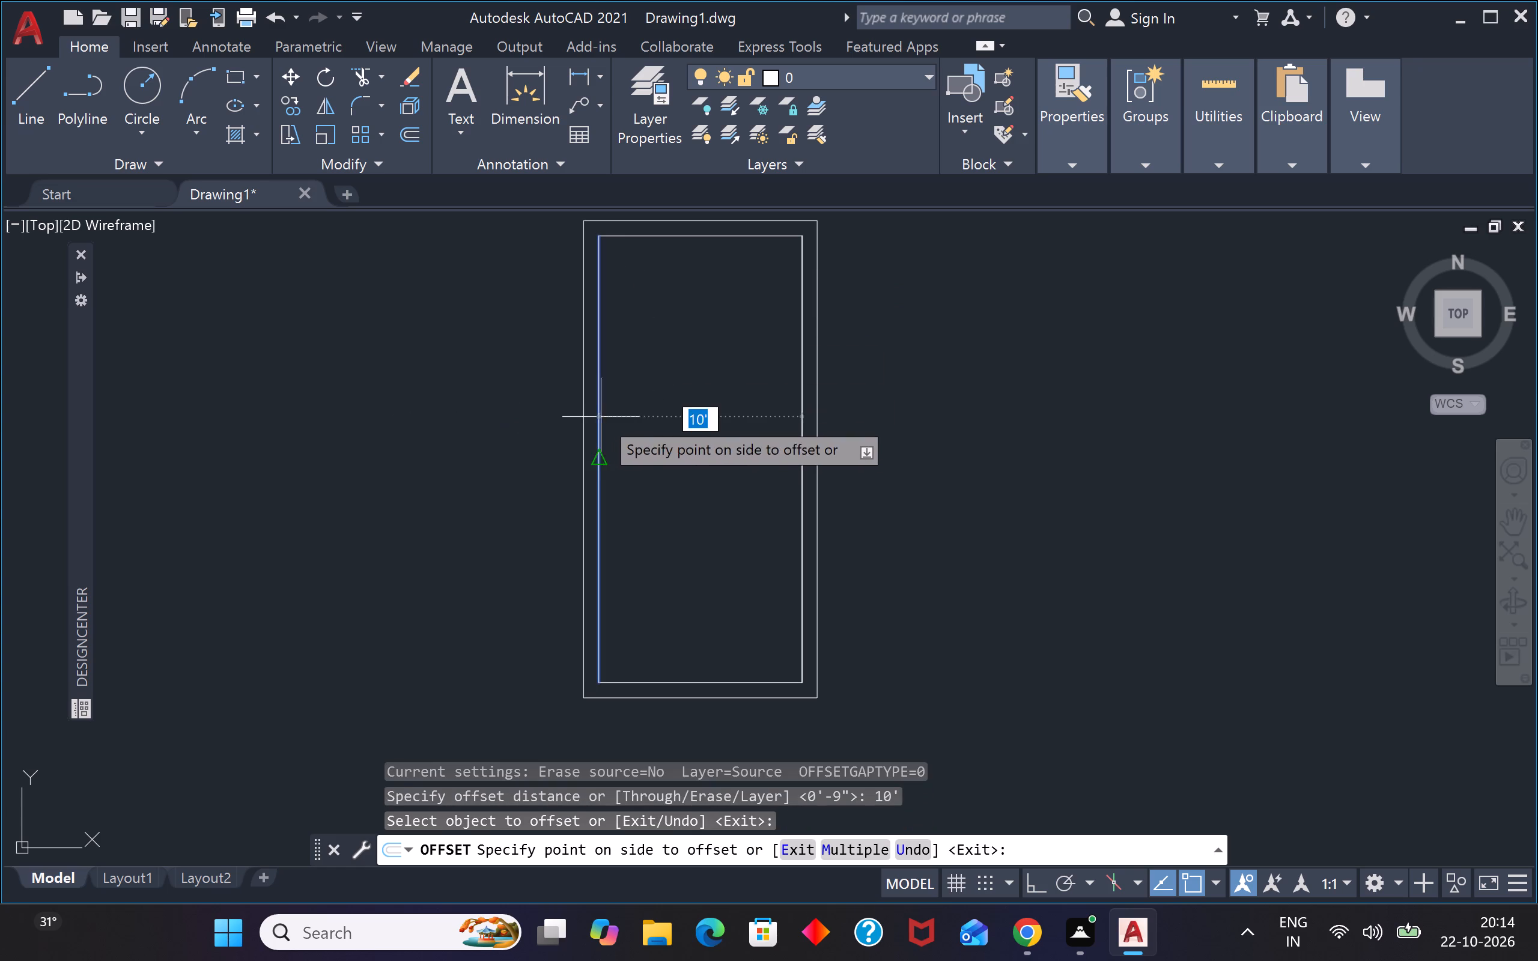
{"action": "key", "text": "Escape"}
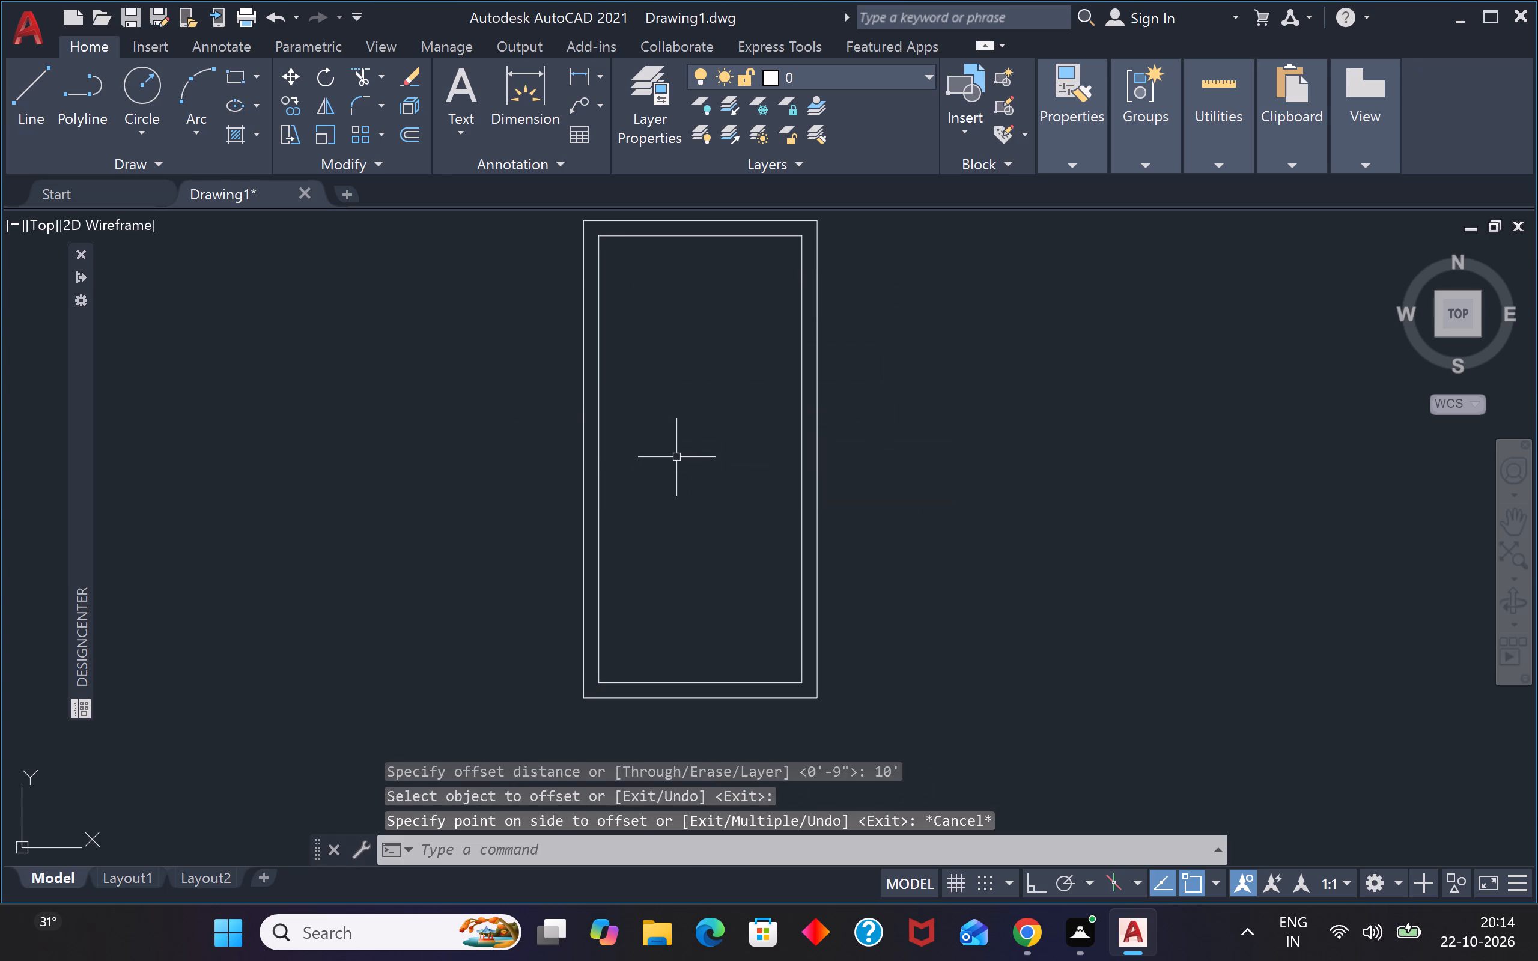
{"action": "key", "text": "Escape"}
Erase the entire wall layout, both the inner lines and the outer rectangle.
{"action": "scroll", "coordinate": [680, 463], "scroll_direction": "down", "scroll_amount": 5}
{"action": "left_click", "coordinate": [709, 430]}
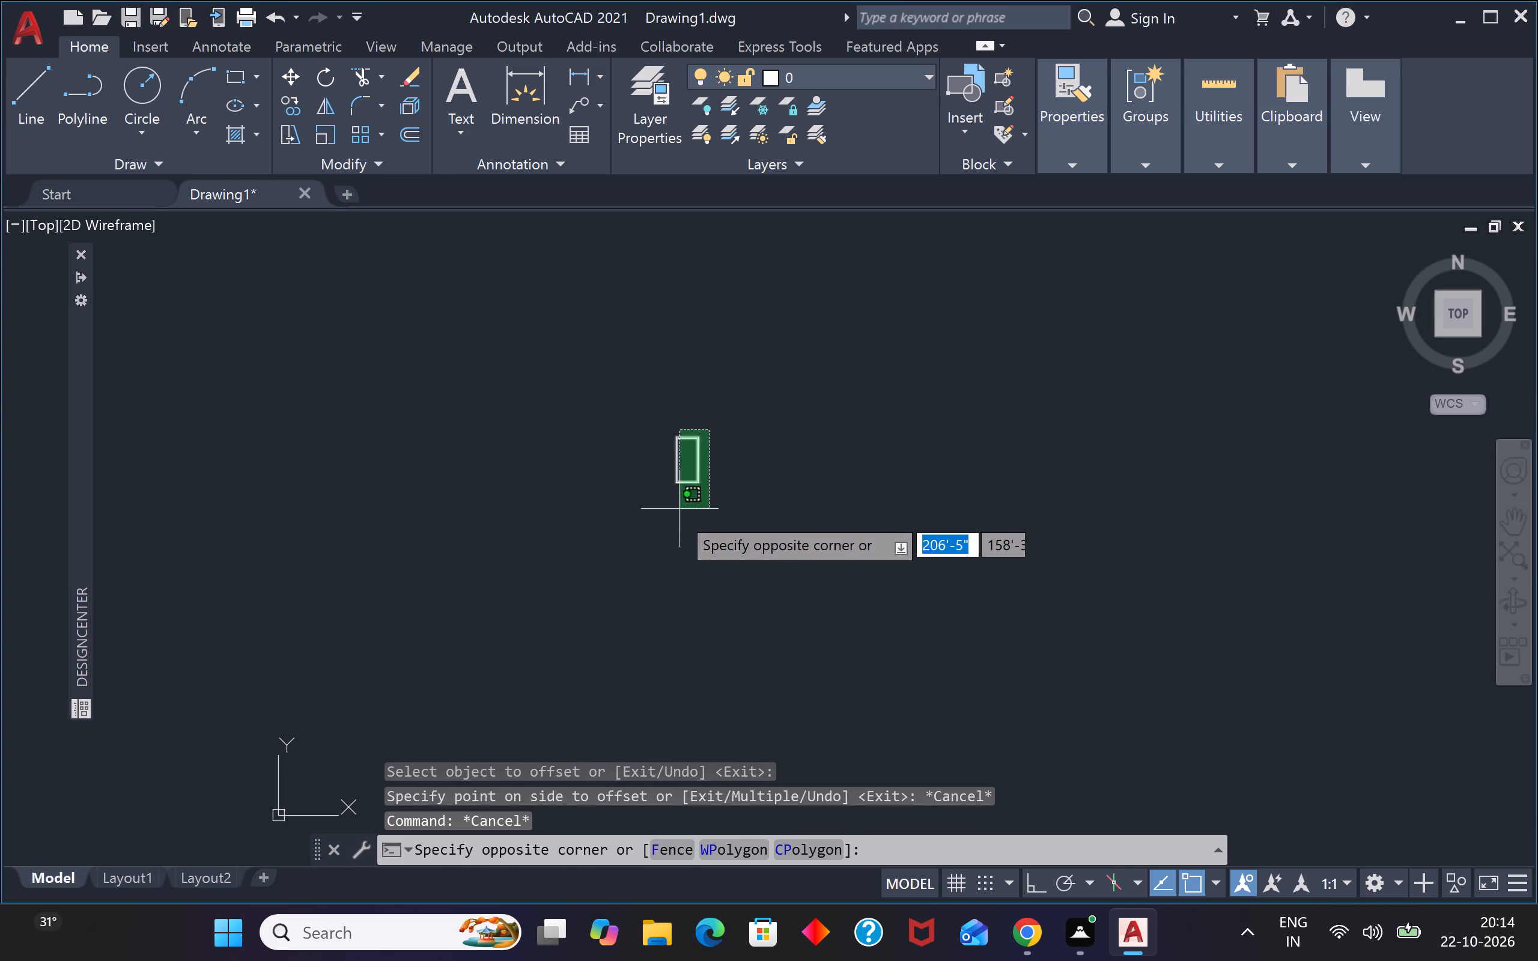
{"action": "left_click", "coordinate": [664, 521]}
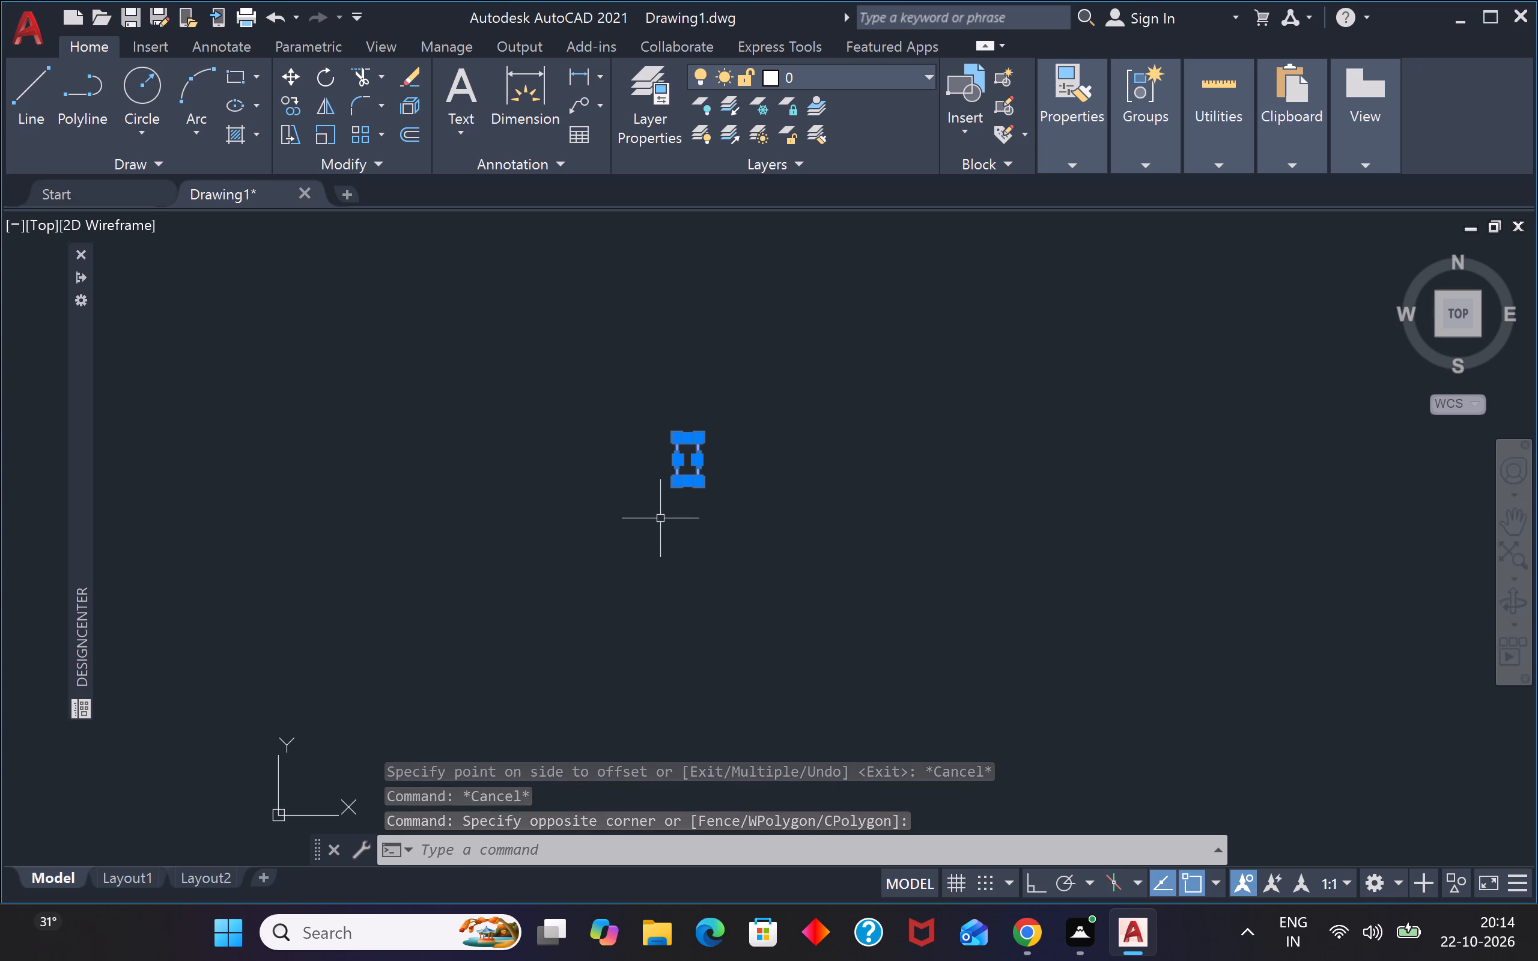
{"action": "key", "text": "Delete"}
Draw a rectangle 20' wide and 25' high in the upper middle of the empty drawing area.
{"action": "type", "text": "rec"}
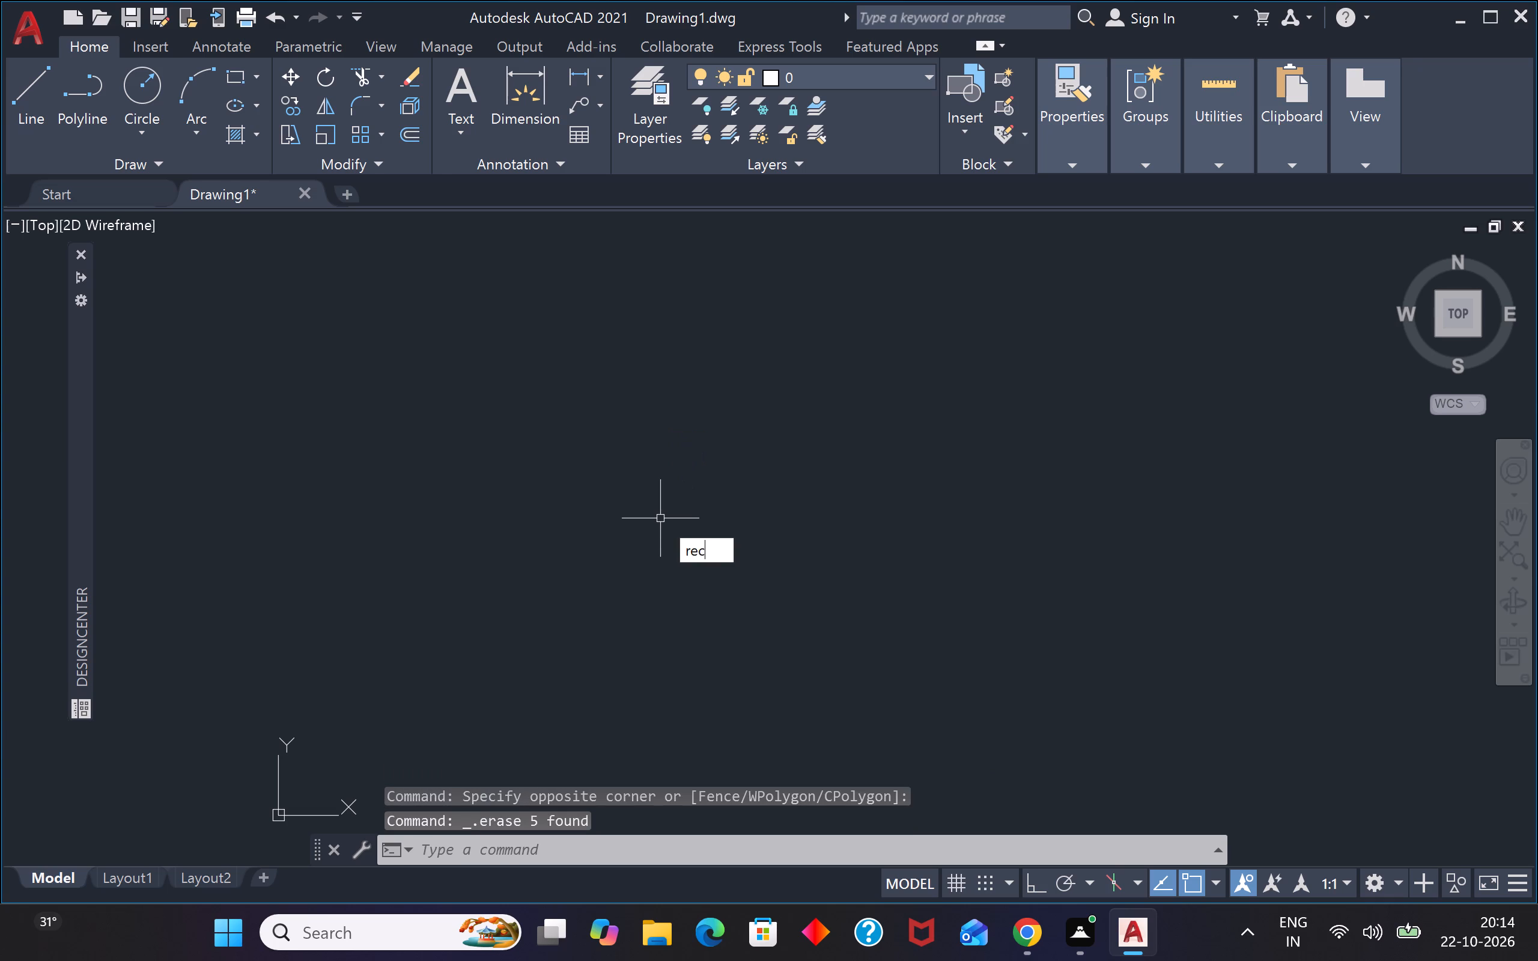
{"action": "key", "text": "space"}
{"action": "left_click", "coordinate": [627, 300]}
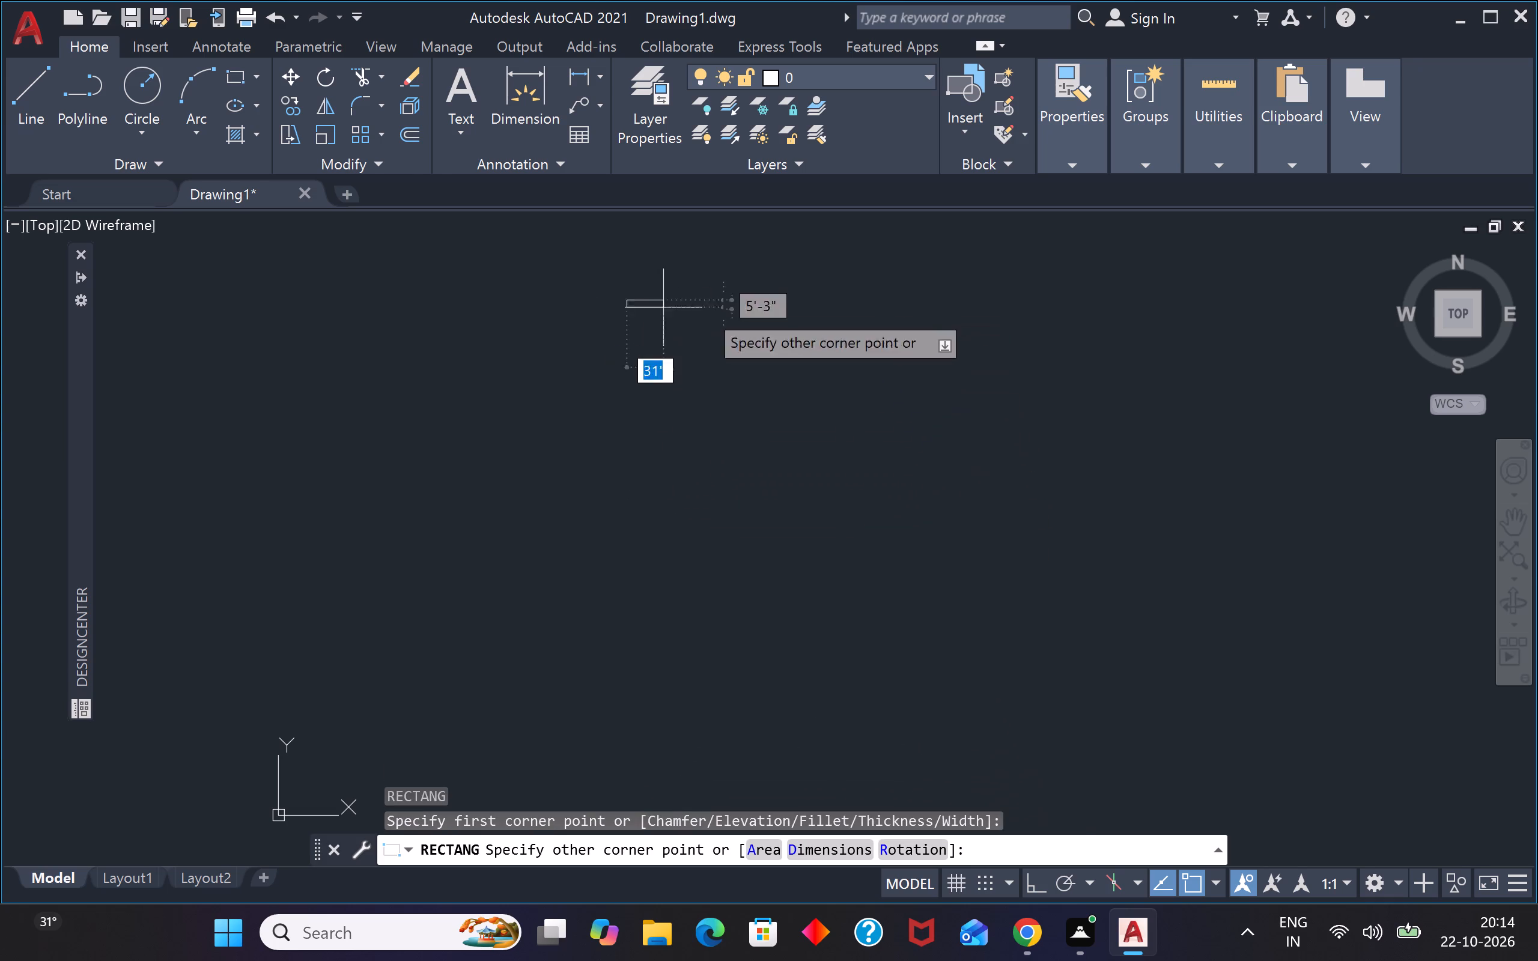
{"action": "type", "text": "20'"}
{"action": "key", "text": "Tab"}
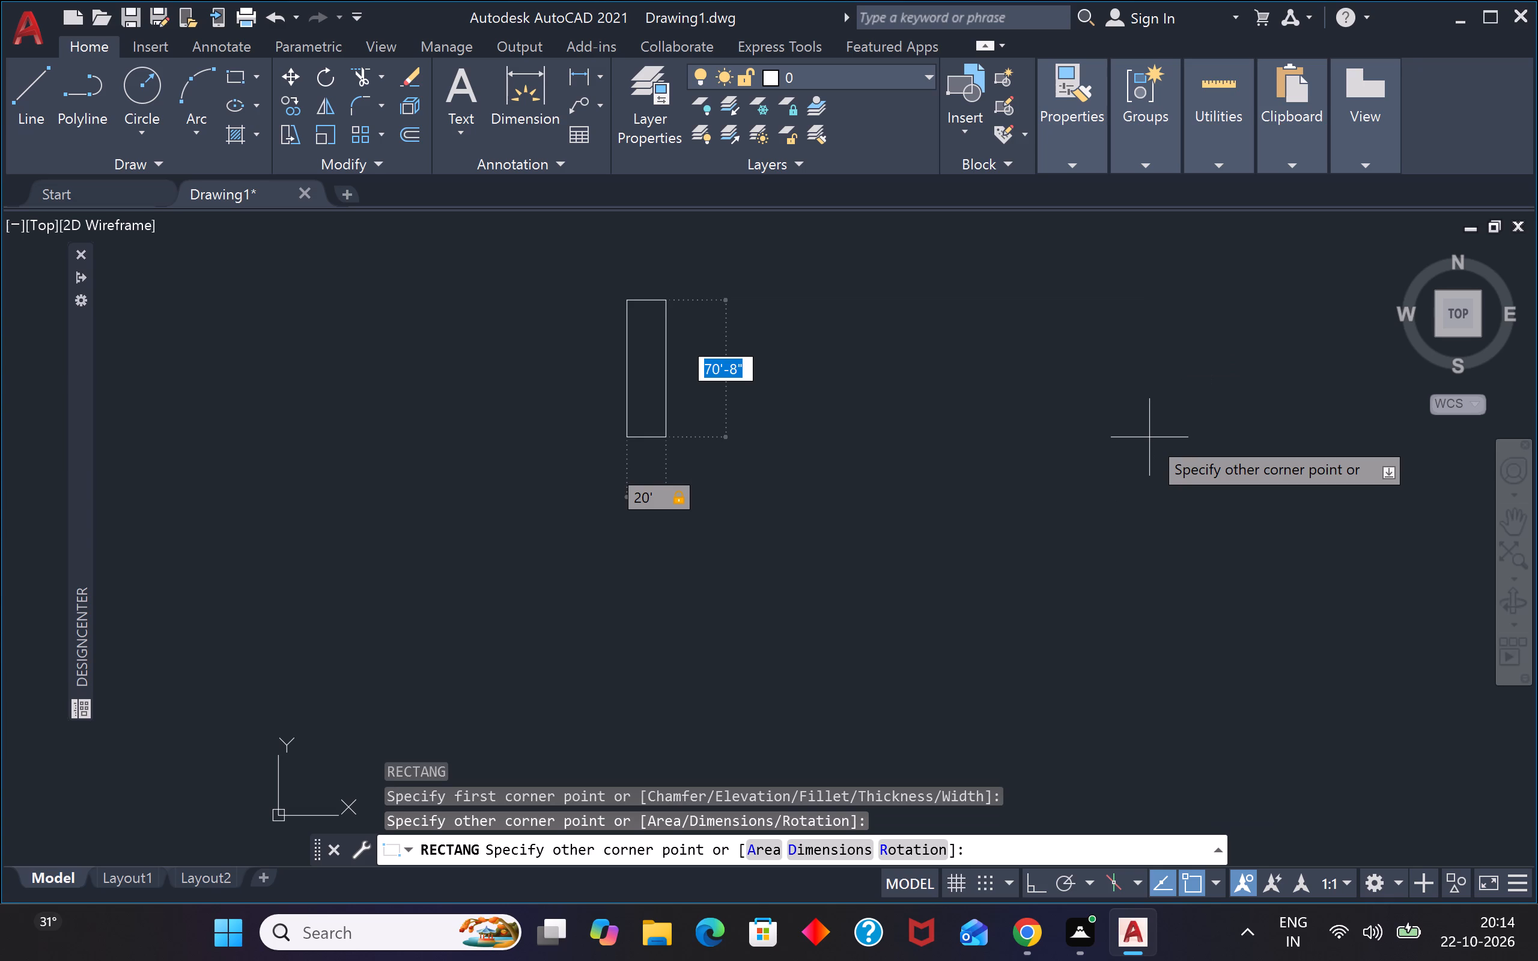
{"action": "type", "text": "22"}
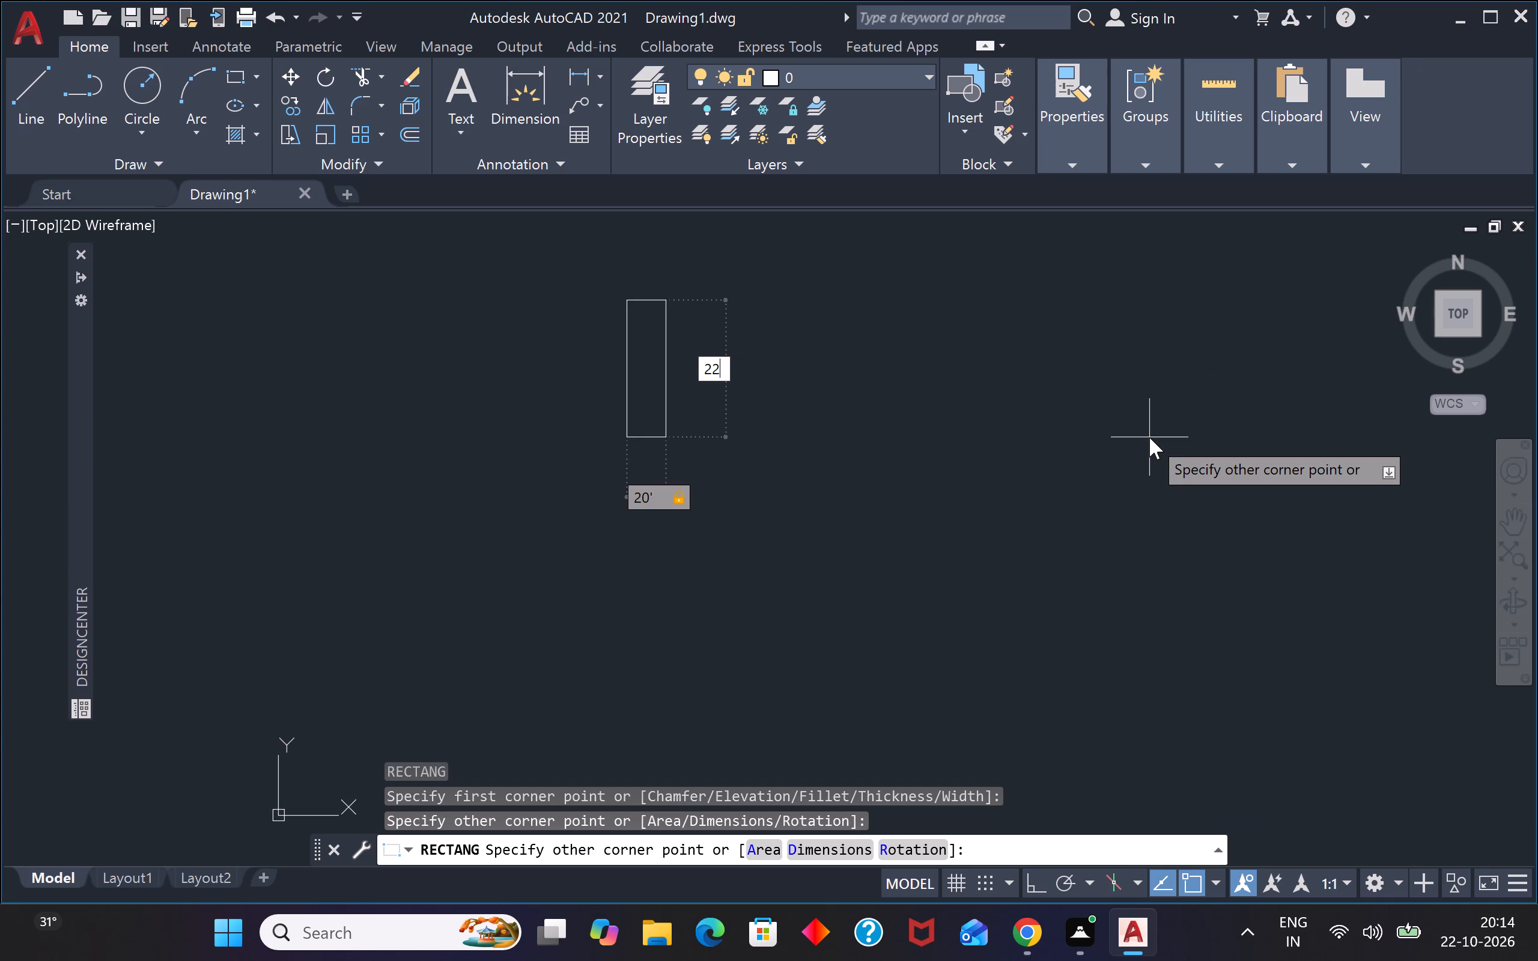
{"action": "key", "text": "BackSpace"}
{"action": "type", "text": "5'"}
{"action": "key", "text": "Return"}
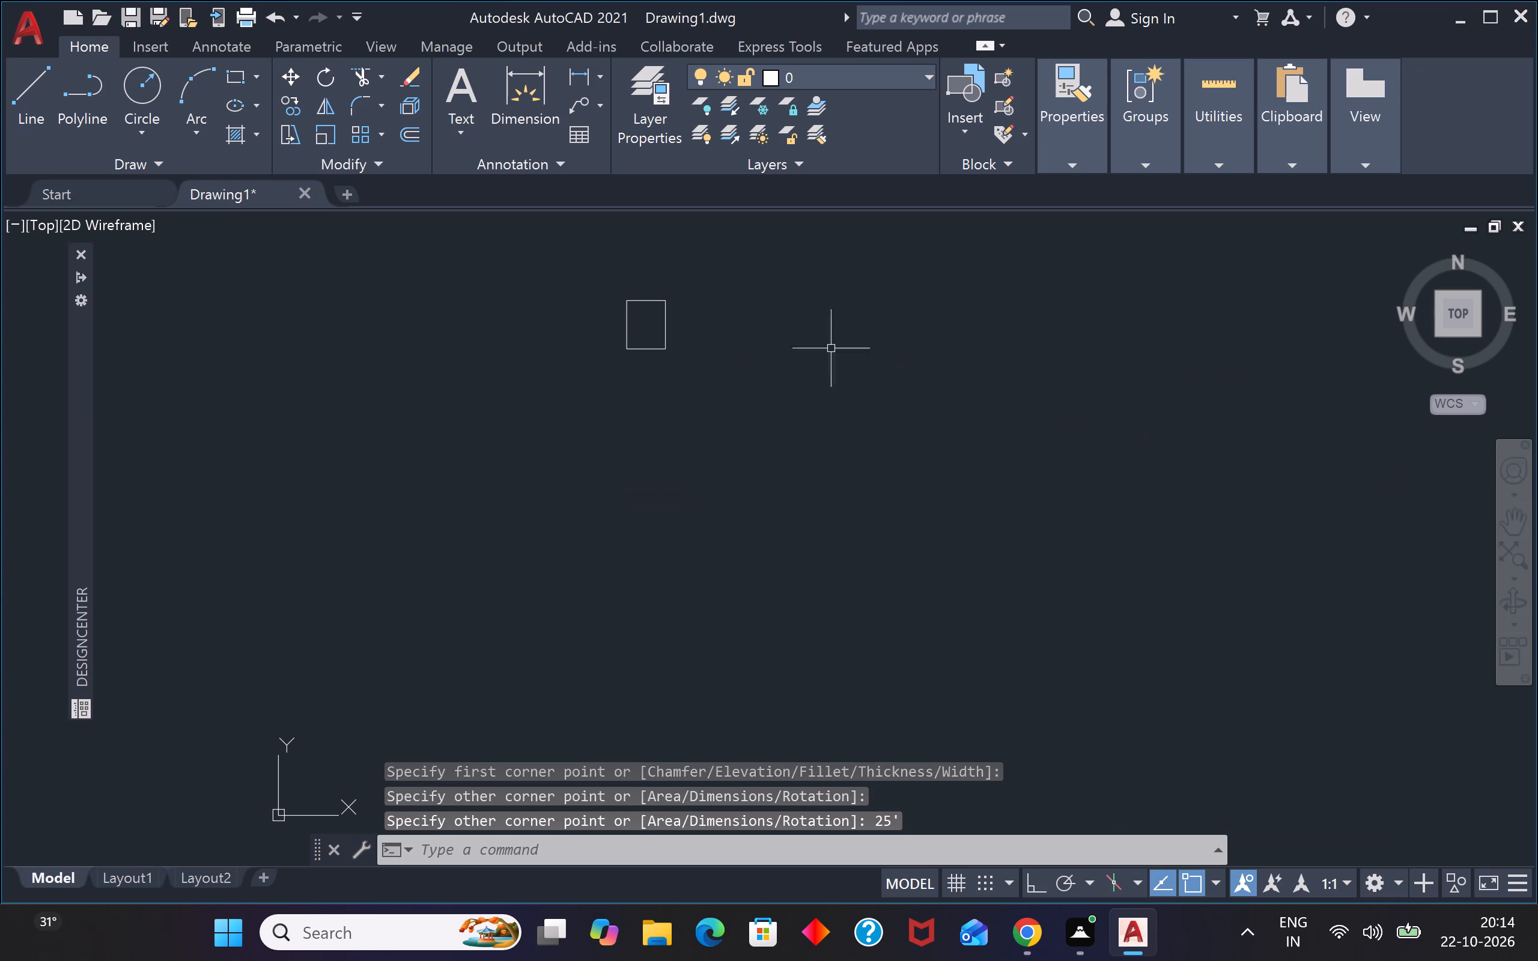
Offset the 20' by 25' rectangle 9" outward to form the outer wall outline.
{"action": "scroll", "coordinate": [629, 290], "scroll_direction": "up", "scroll_amount": 5}
{"action": "key", "text": "Escape"}
{"action": "key", "text": "Escape"}
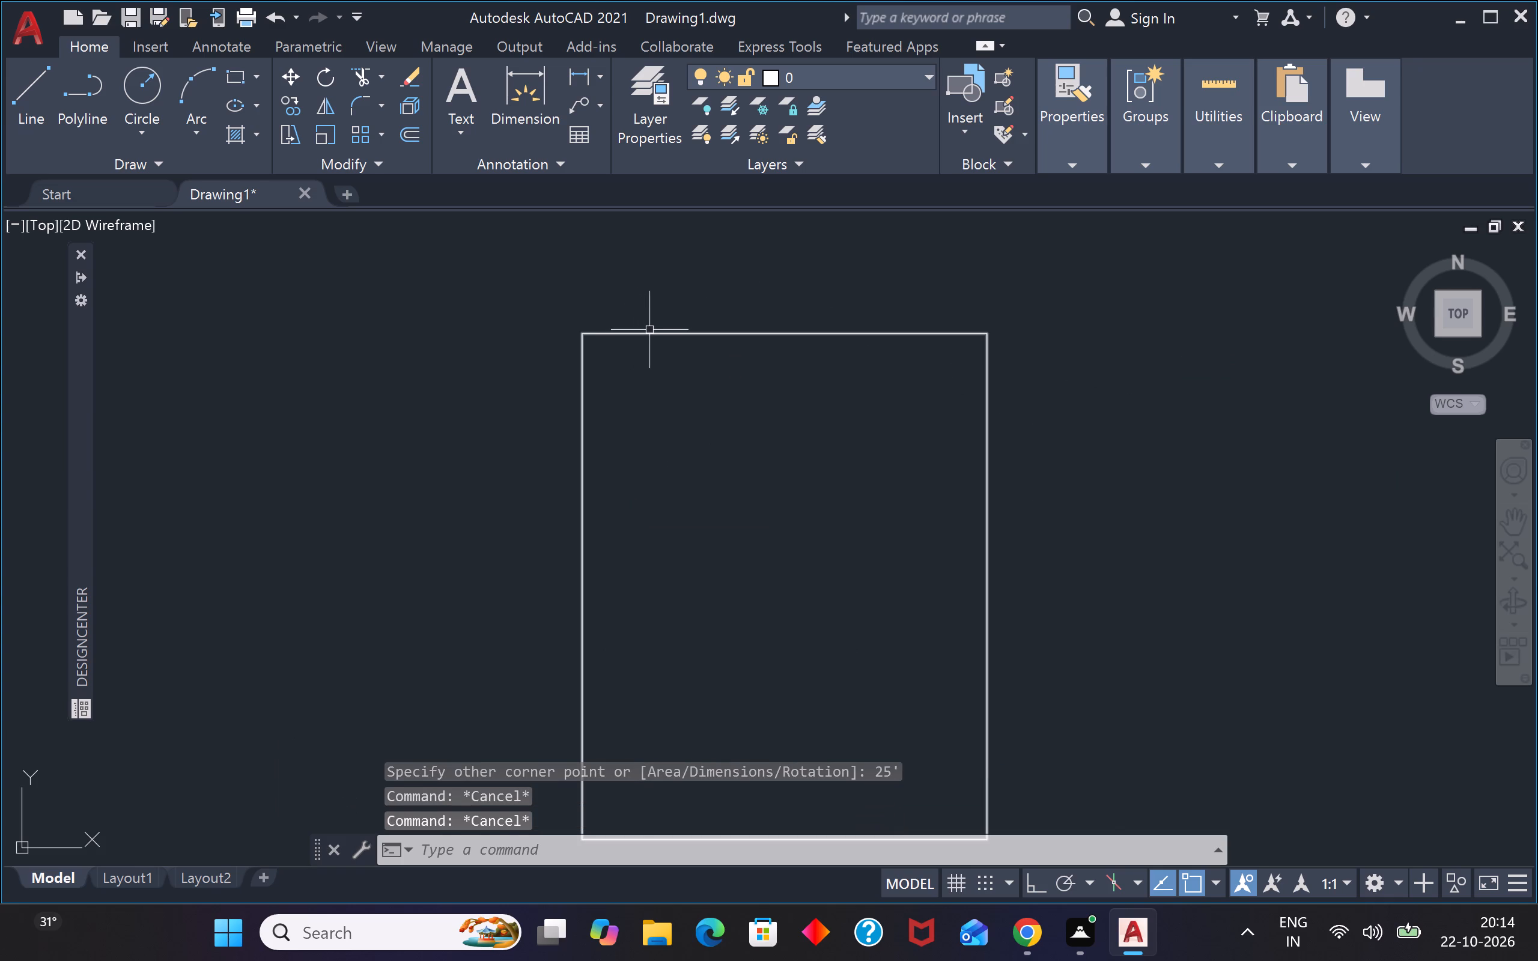
{"action": "type", "text": "o"}
{"action": "key", "text": "space"}
{"action": "type", "text": "9\""}
{"action": "key", "text": "Return"}
{"action": "scroll", "coordinate": [714, 339], "scroll_direction": "down", "scroll_amount": 1}
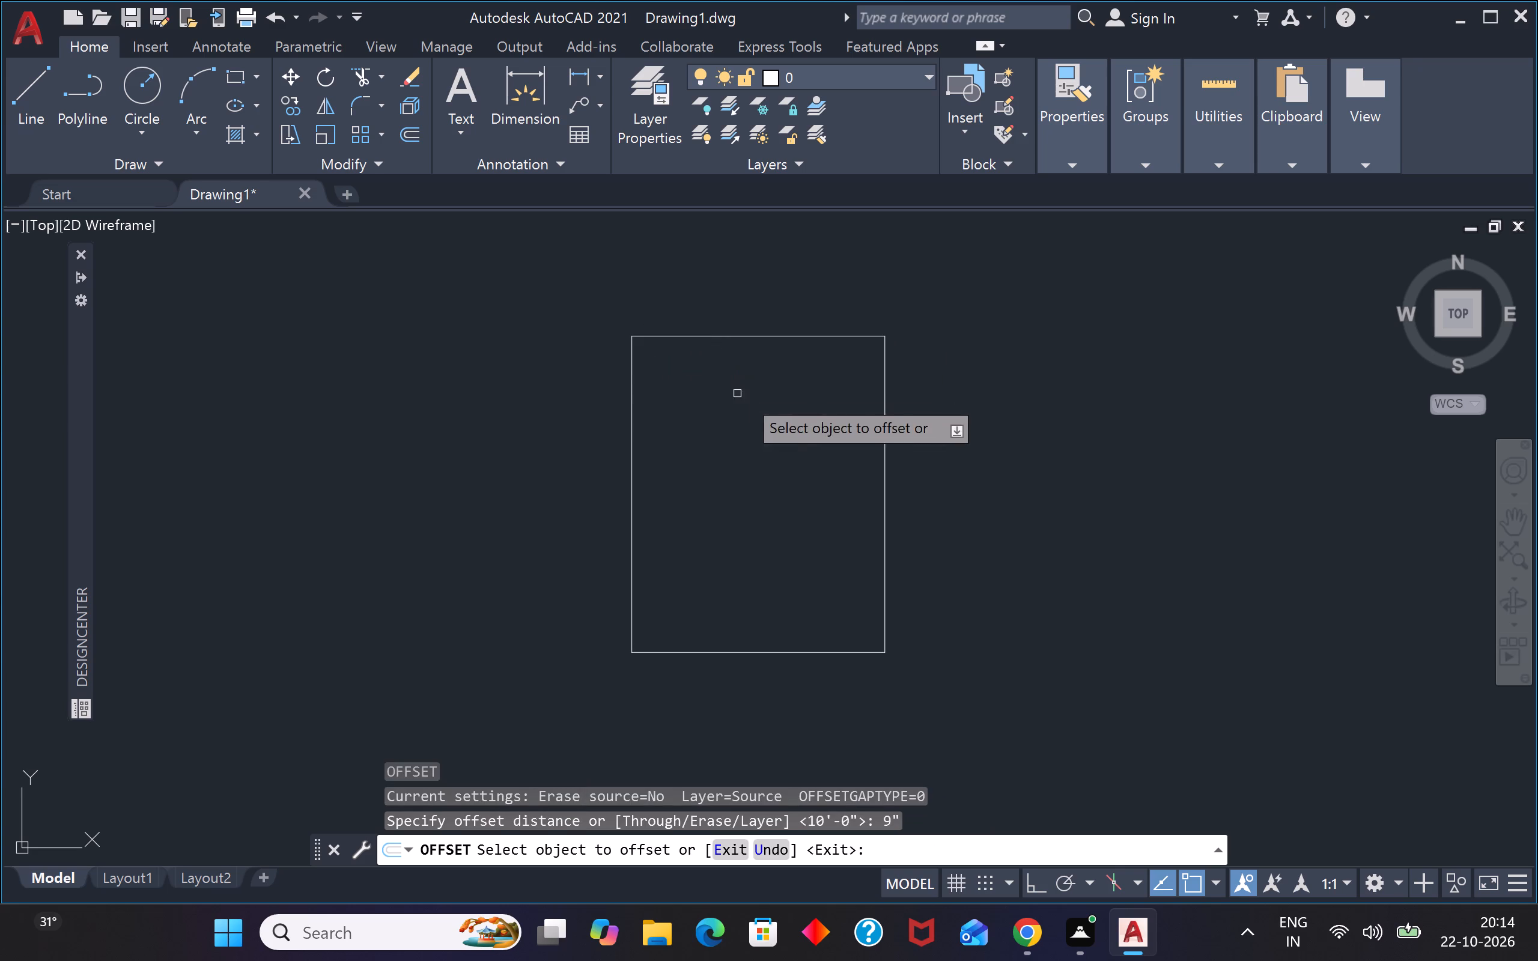
{"action": "left_click", "coordinate": [886, 453]}
{"action": "left_click", "coordinate": [935, 481]}
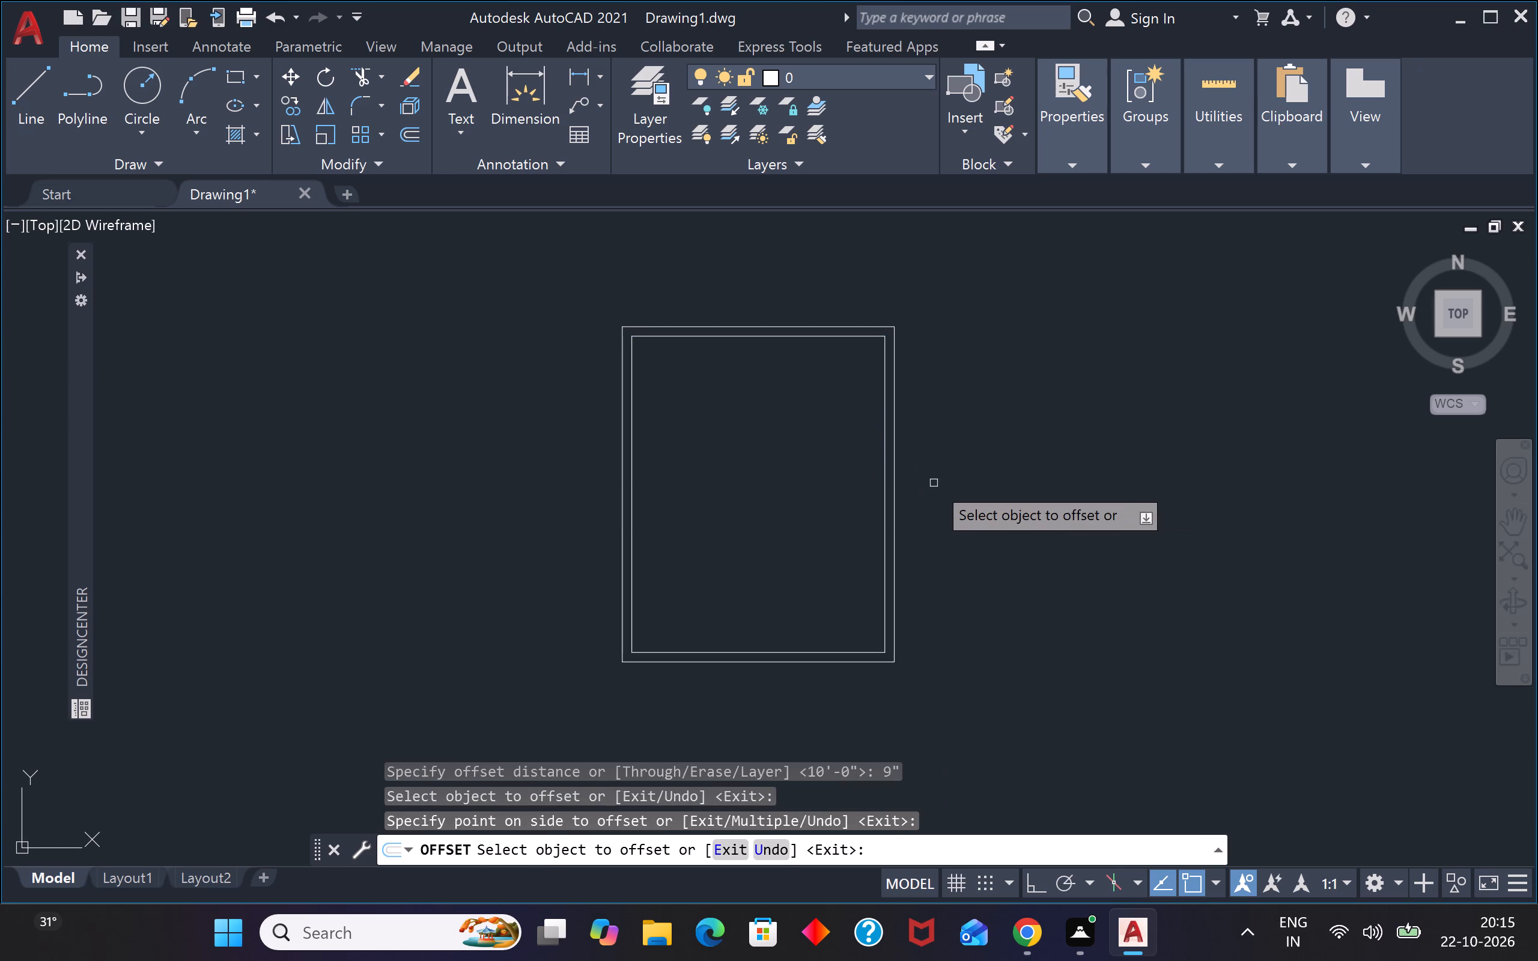
{"action": "key", "text": "Escape"}
{"action": "key", "text": "Escape"}
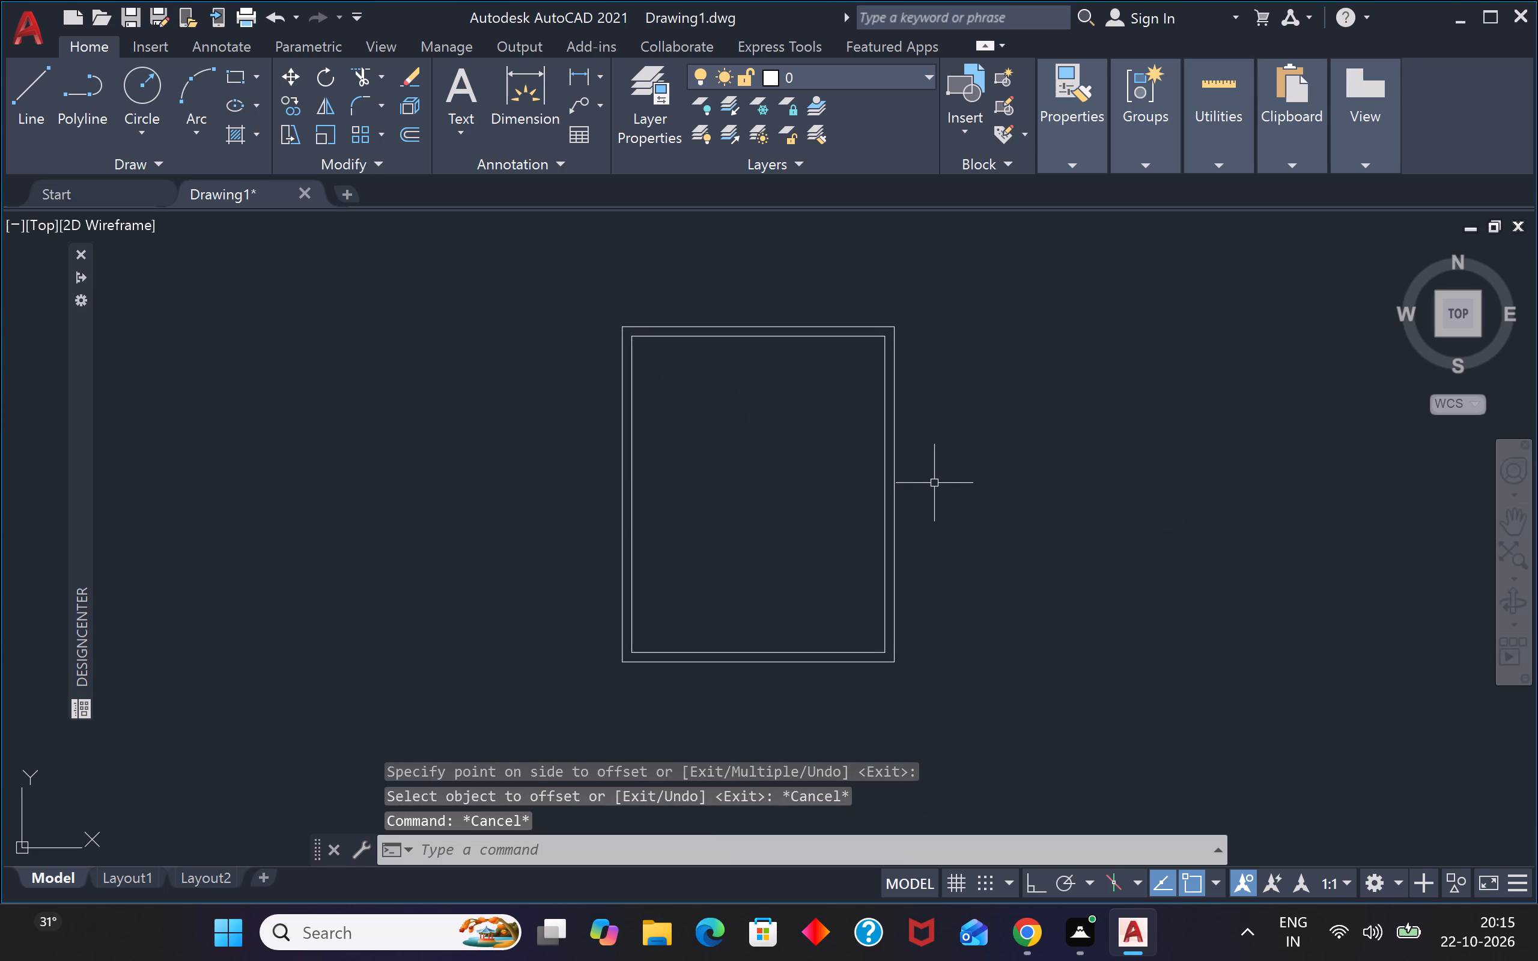
Explode the inner rectangle into separate lines.
{"action": "scroll", "coordinate": [822, 332], "scroll_direction": "up", "scroll_amount": 1}
{"action": "left_click", "coordinate": [823, 336]}
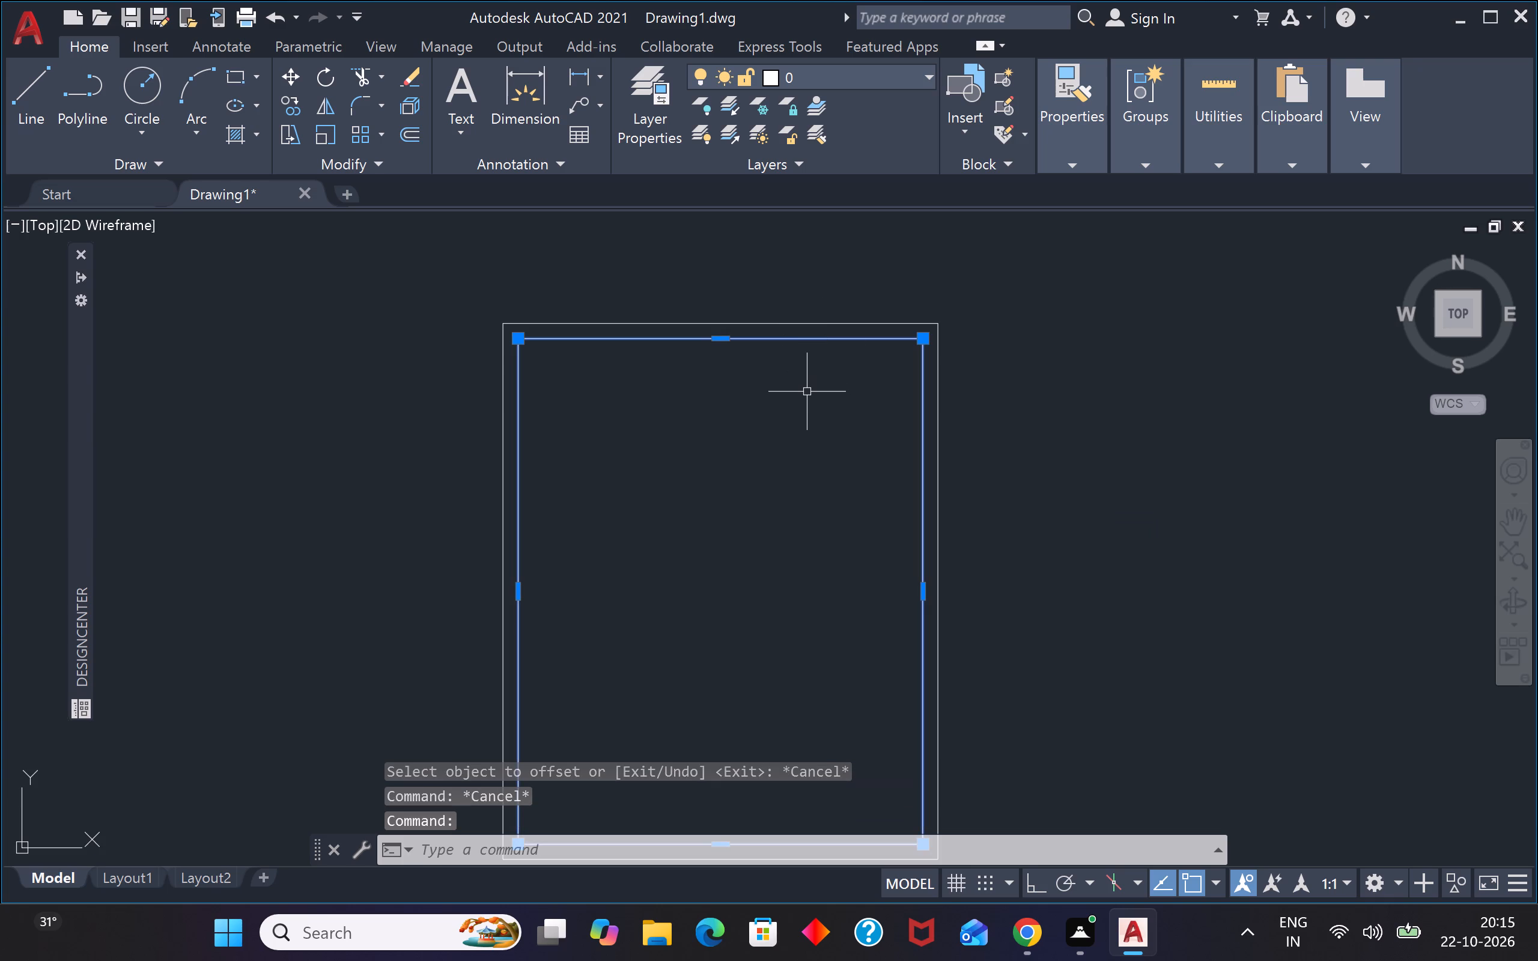
{"action": "type", "text": "ex"}
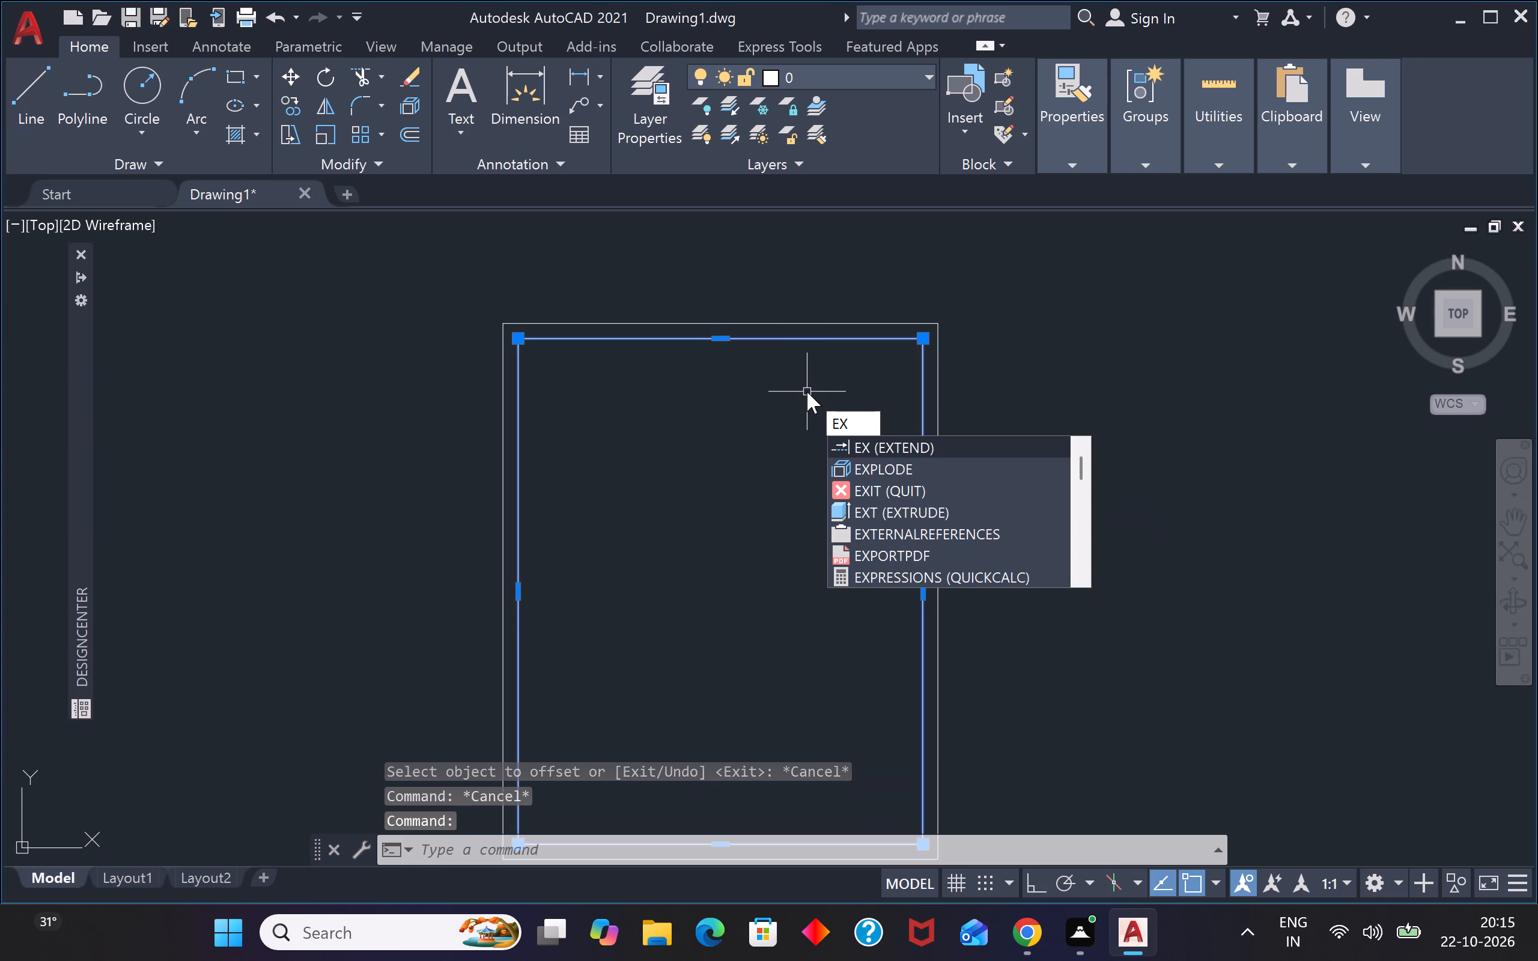
{"action": "key", "text": "Down"}
{"action": "key", "text": "Return"}
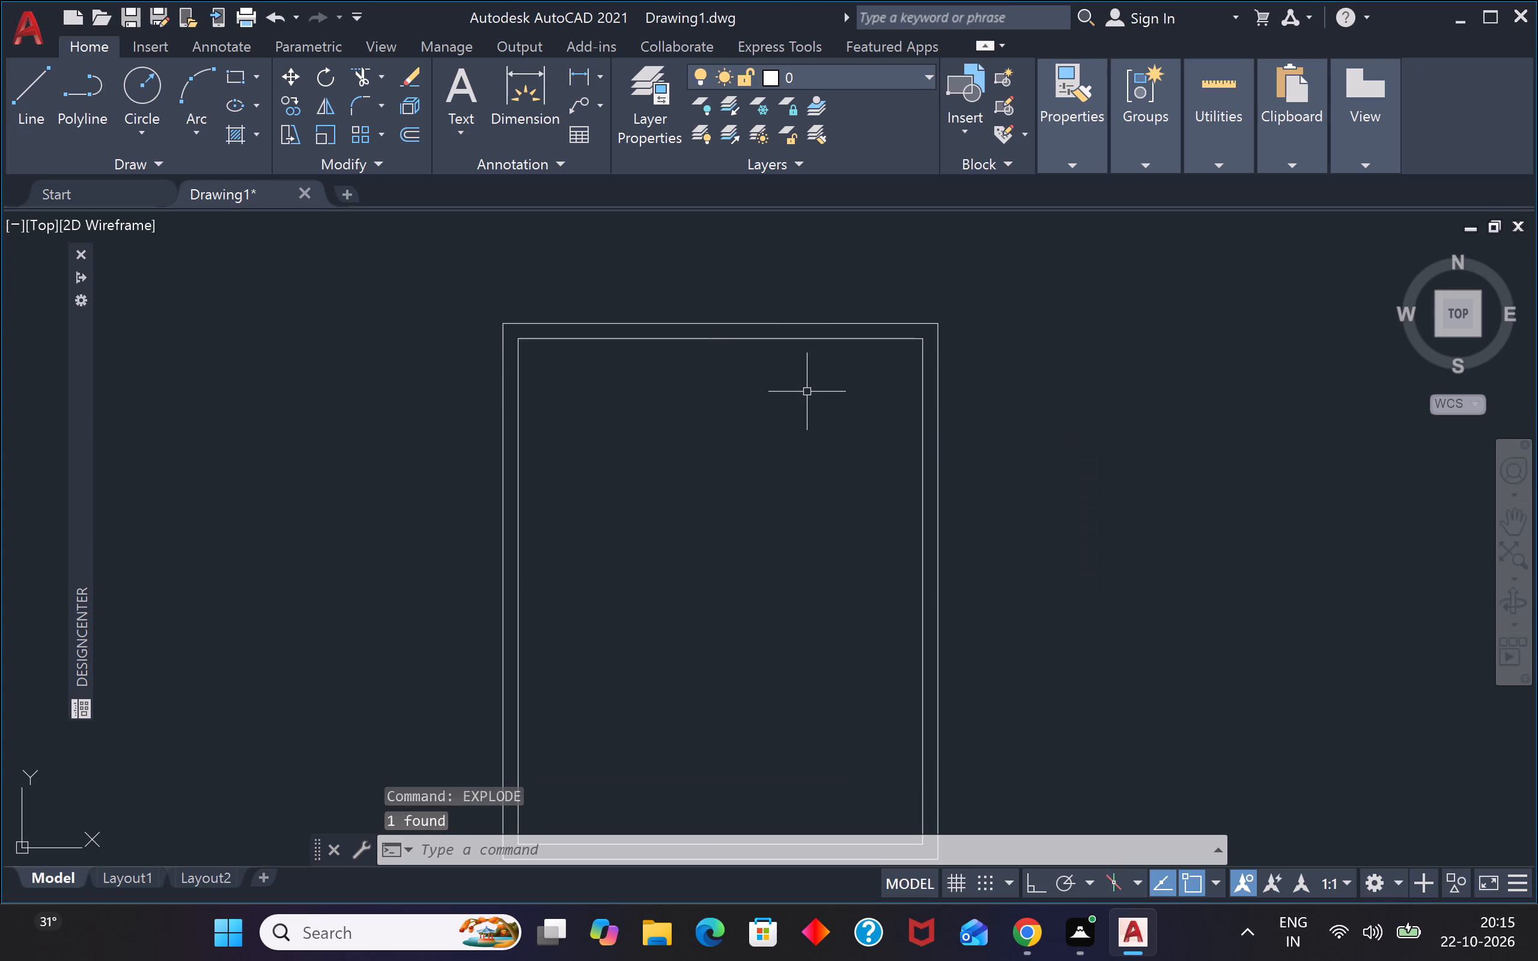
Offset the left inner wall line 10' inward to place the first face of the vertical partition.
{"action": "type", "text": "o"}
{"action": "key", "text": "space"}
{"action": "type", "text": "10'"}
{"action": "key", "text": "Return"}
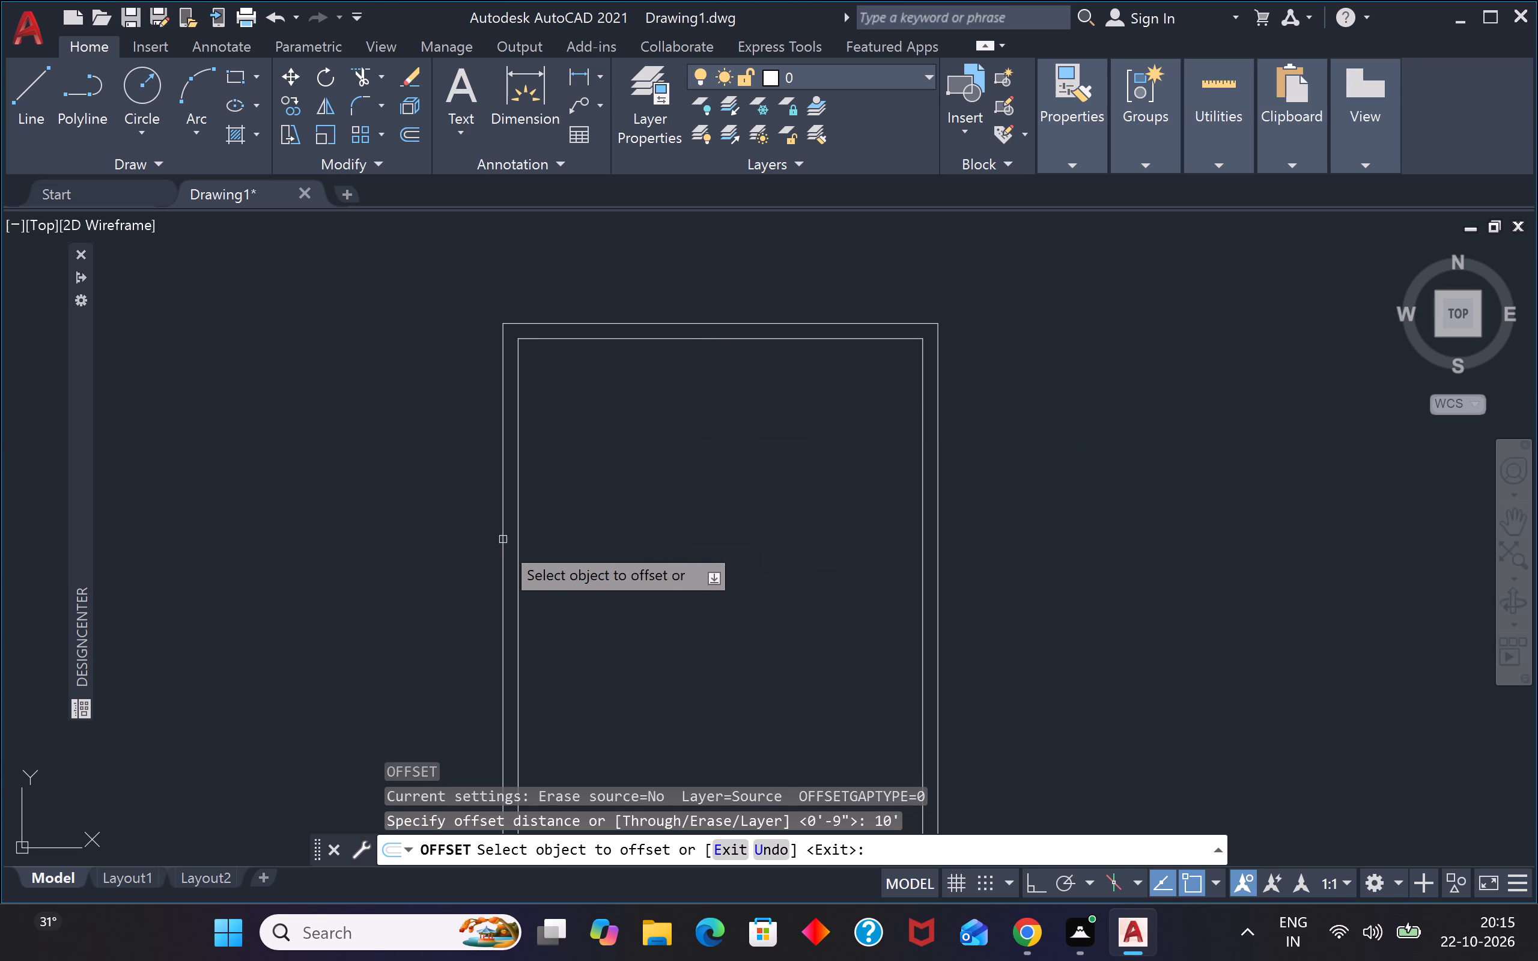
{"action": "left_click", "coordinate": [520, 543]}
{"action": "left_click", "coordinate": [621, 525]}
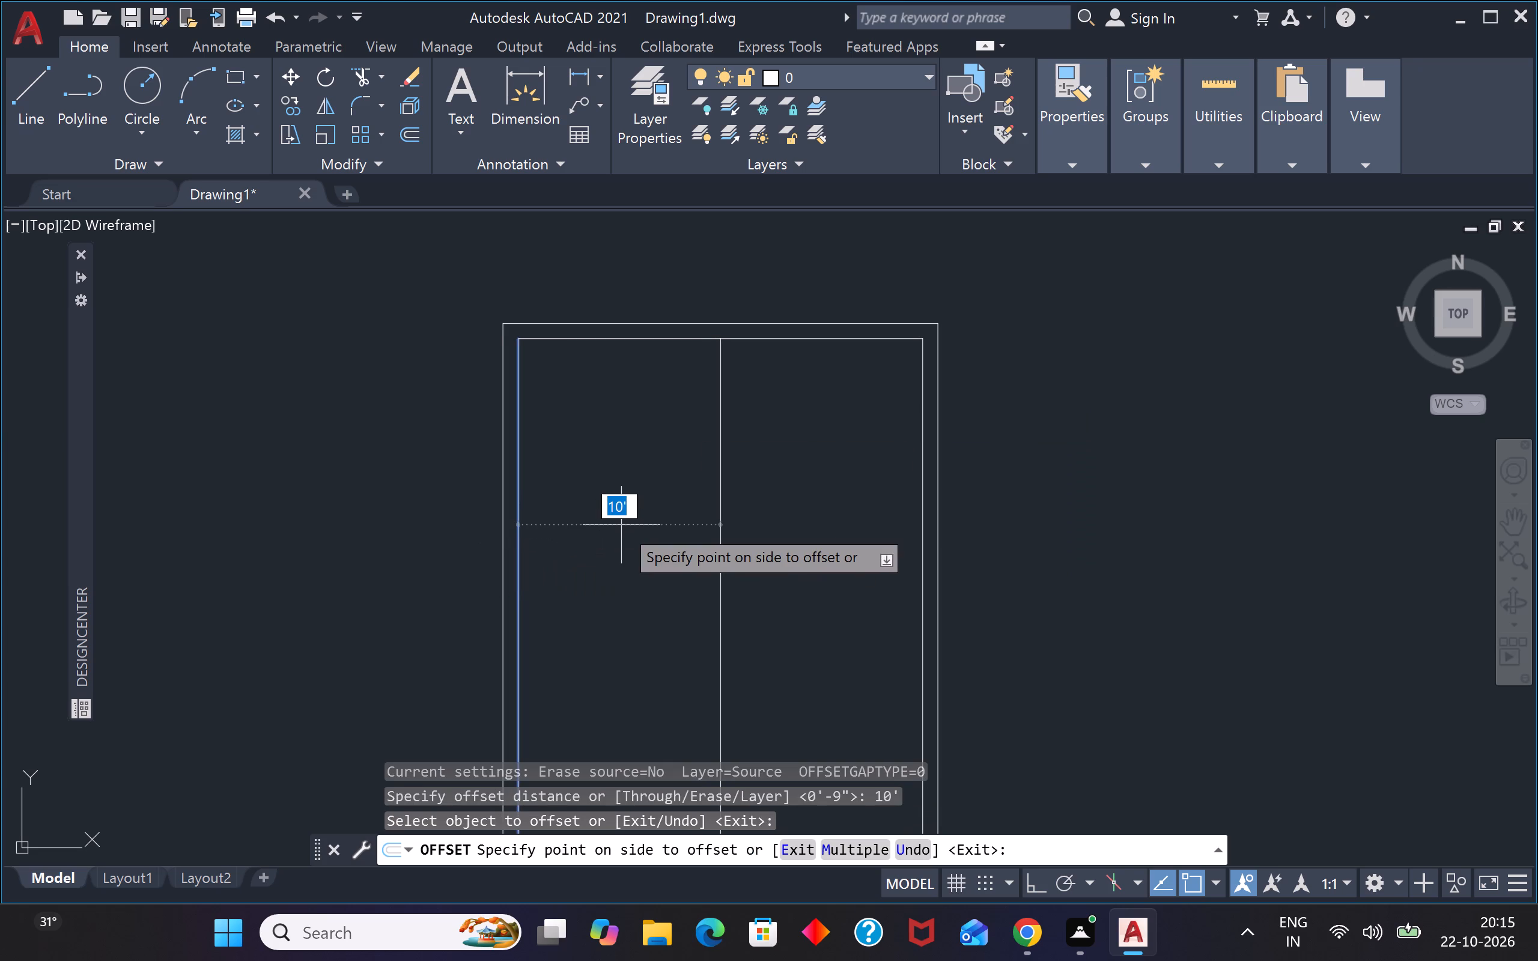
{"action": "key", "text": "F1"}
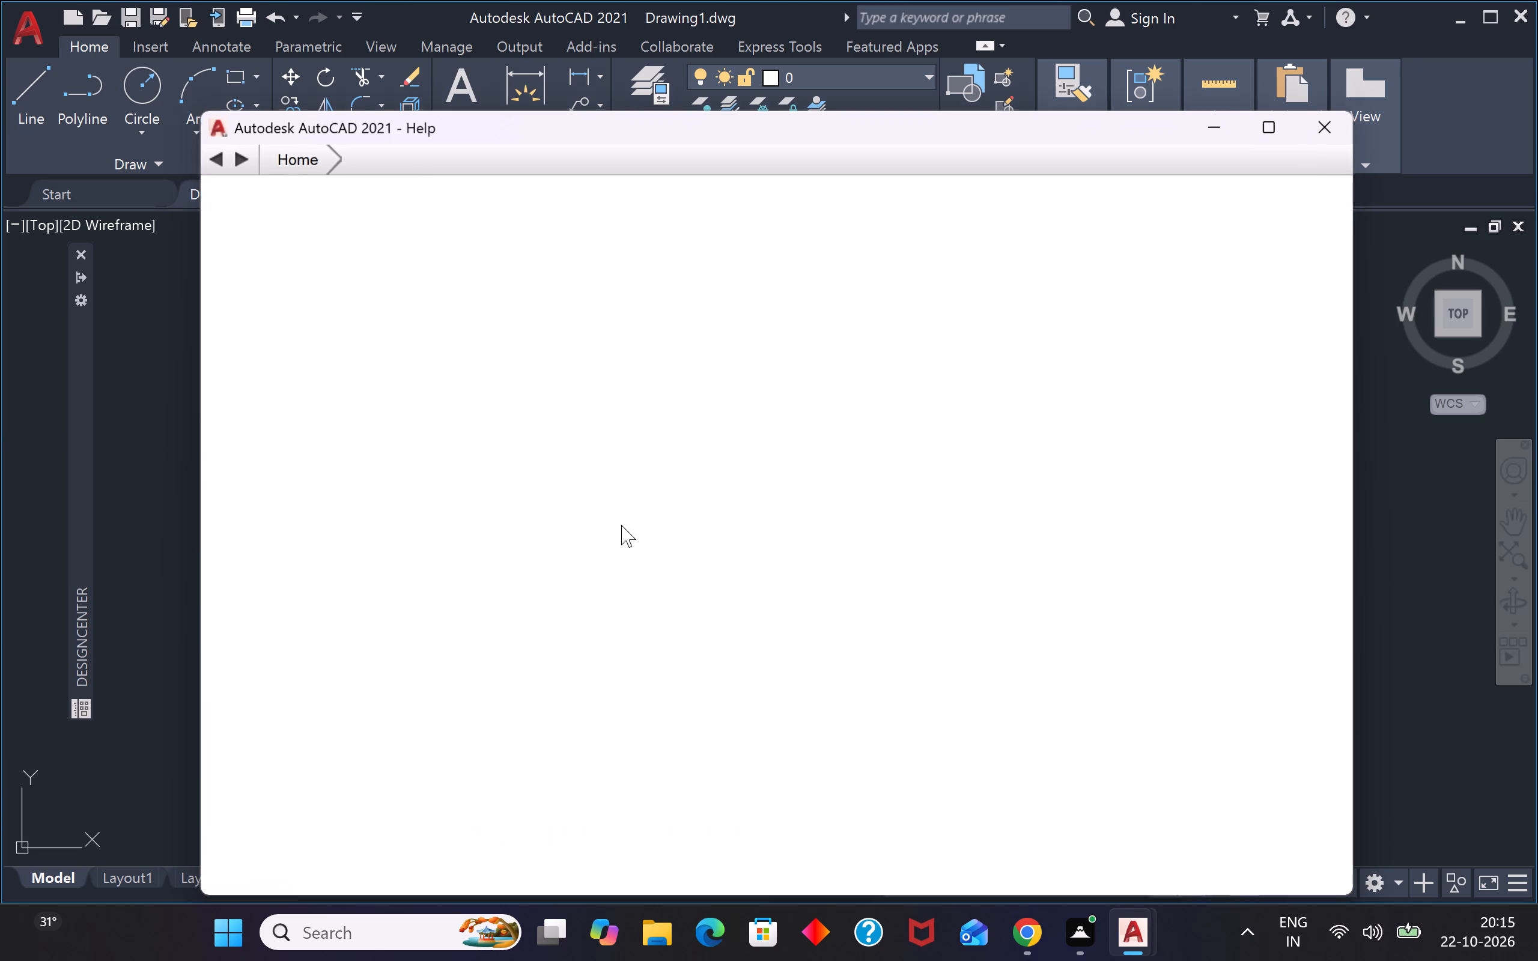
{"action": "left_click", "coordinate": [1325, 124]}
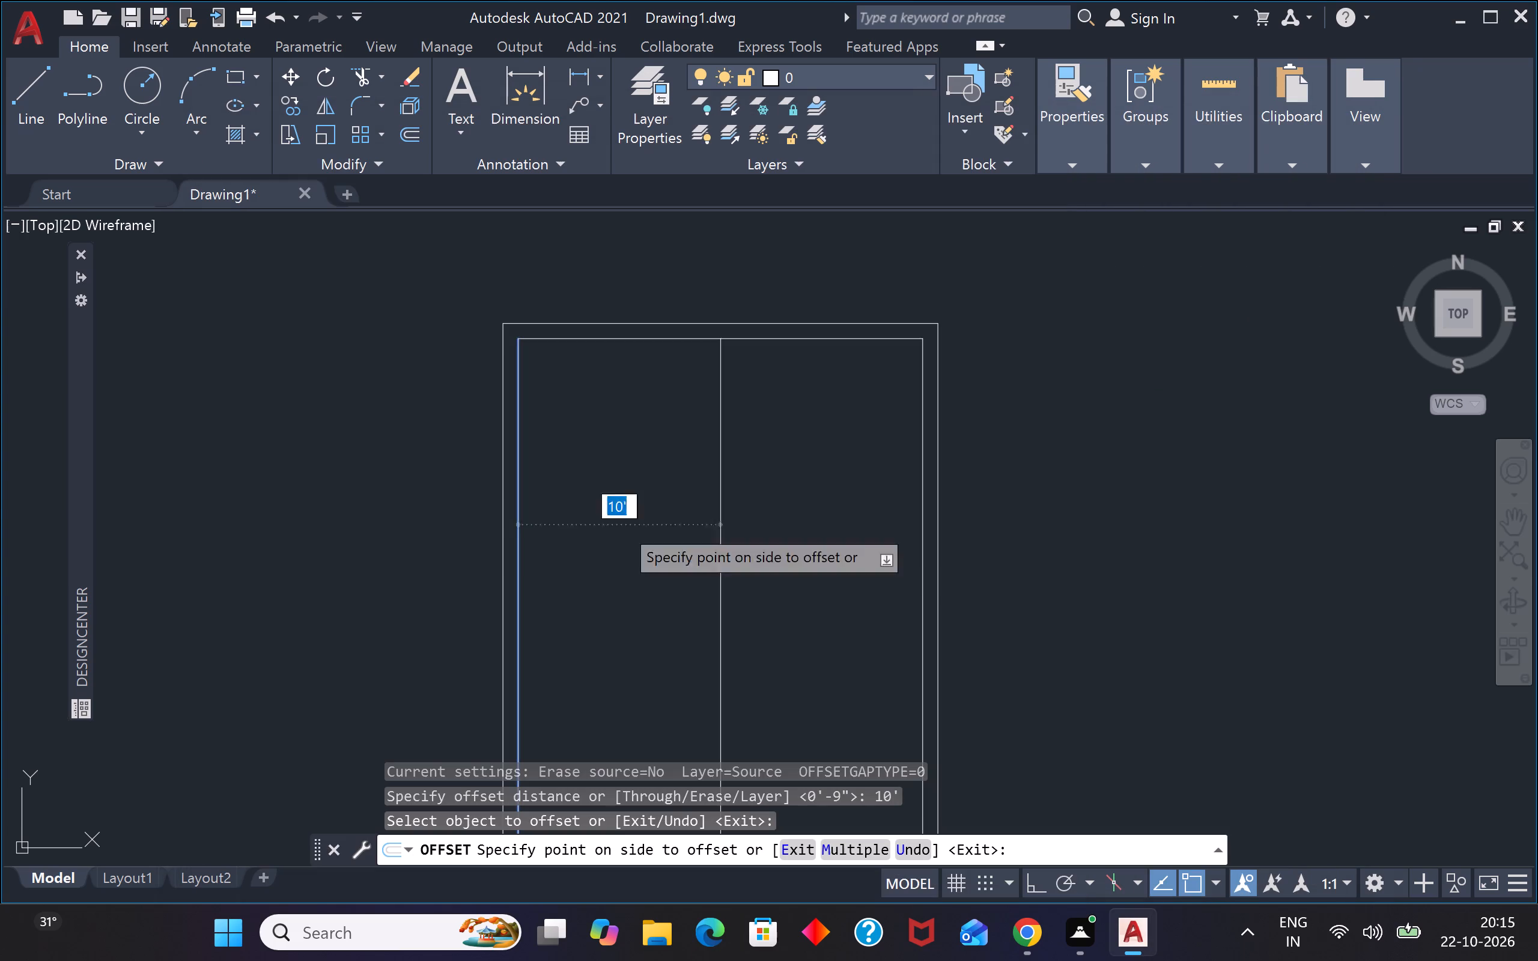
{"action": "left_click", "coordinate": [829, 503]}
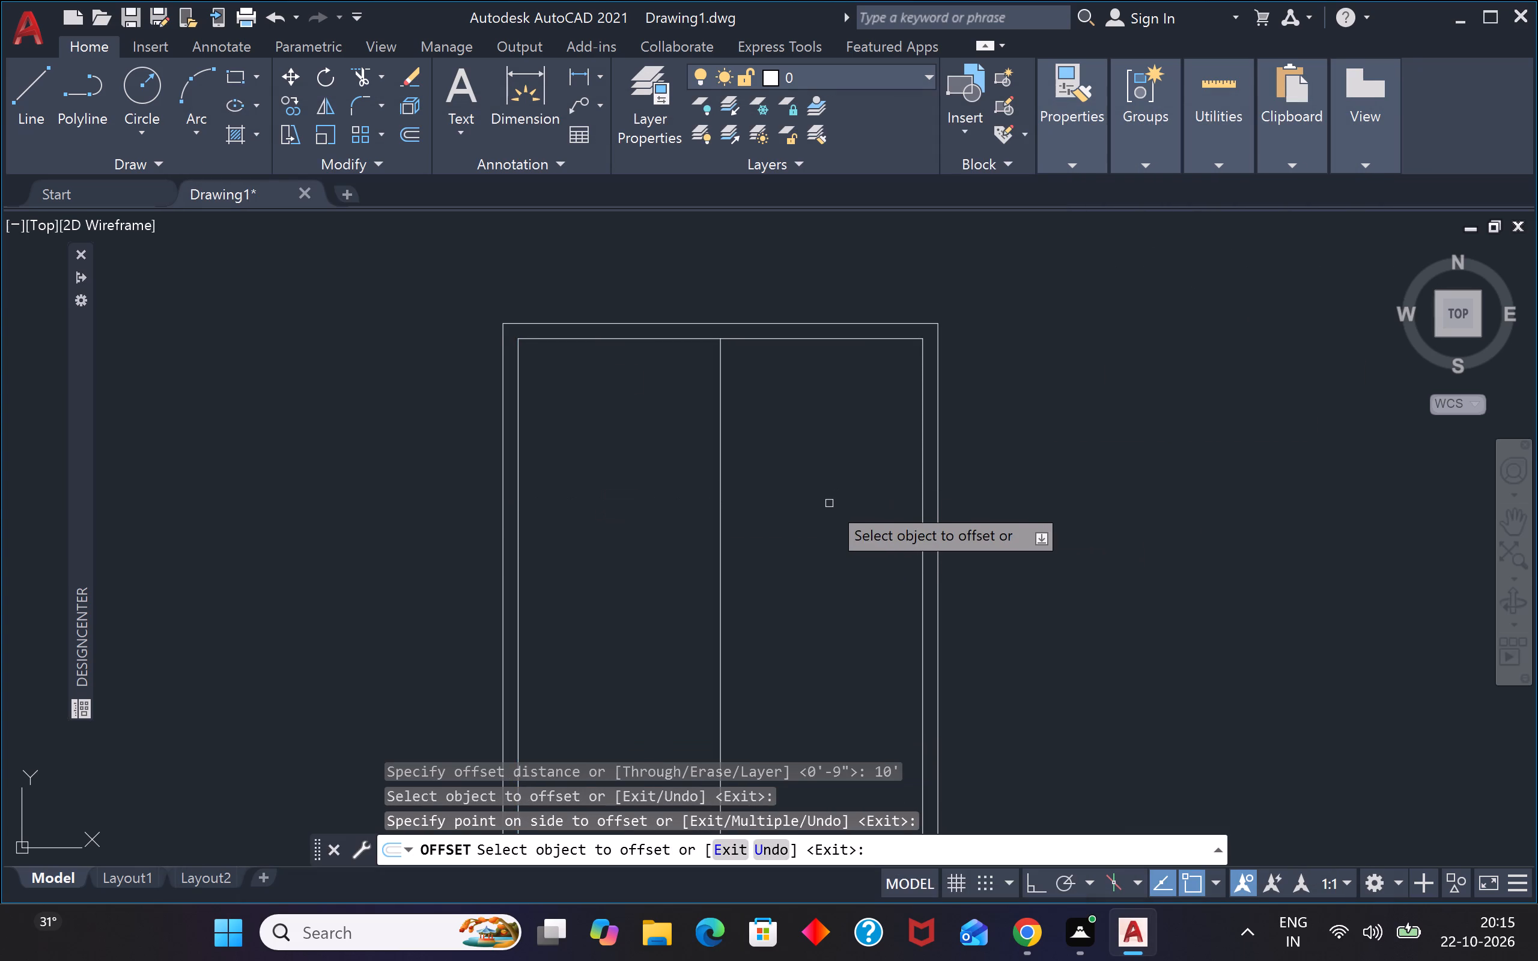
{"action": "key", "text": "Escape"}
{"action": "key", "text": "Escape"}
Offset the vertical partition line 4" to the right to give the partition its thickness.
{"action": "type", "text": "o"}
{"action": "key", "text": "space"}
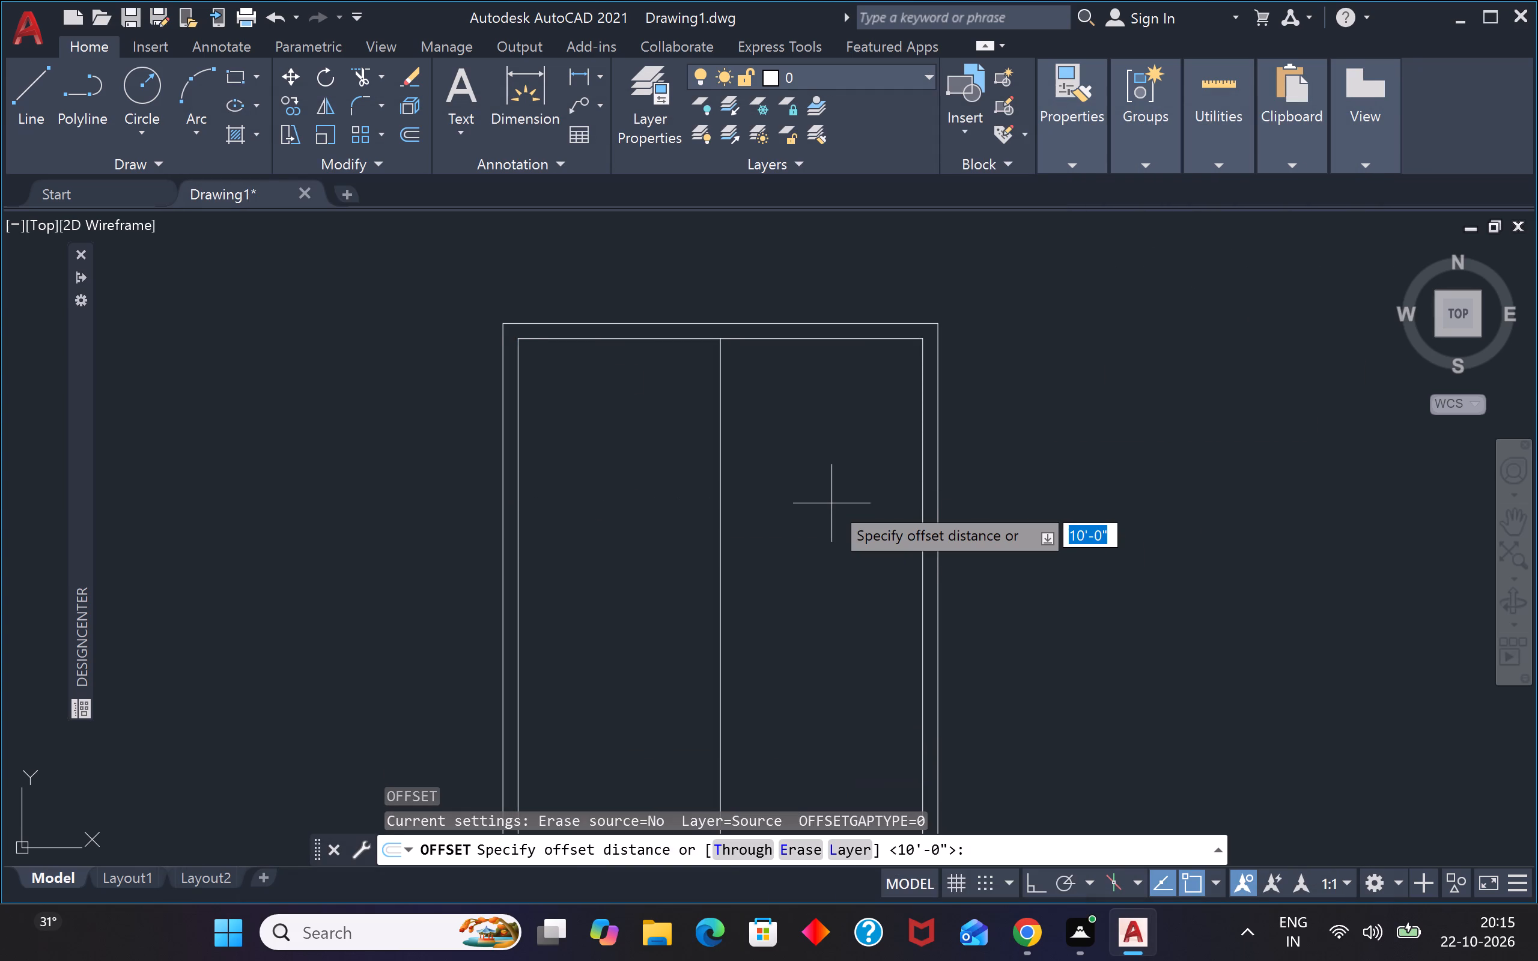
{"action": "type", "text": "4\""}
{"action": "key", "text": "Return"}
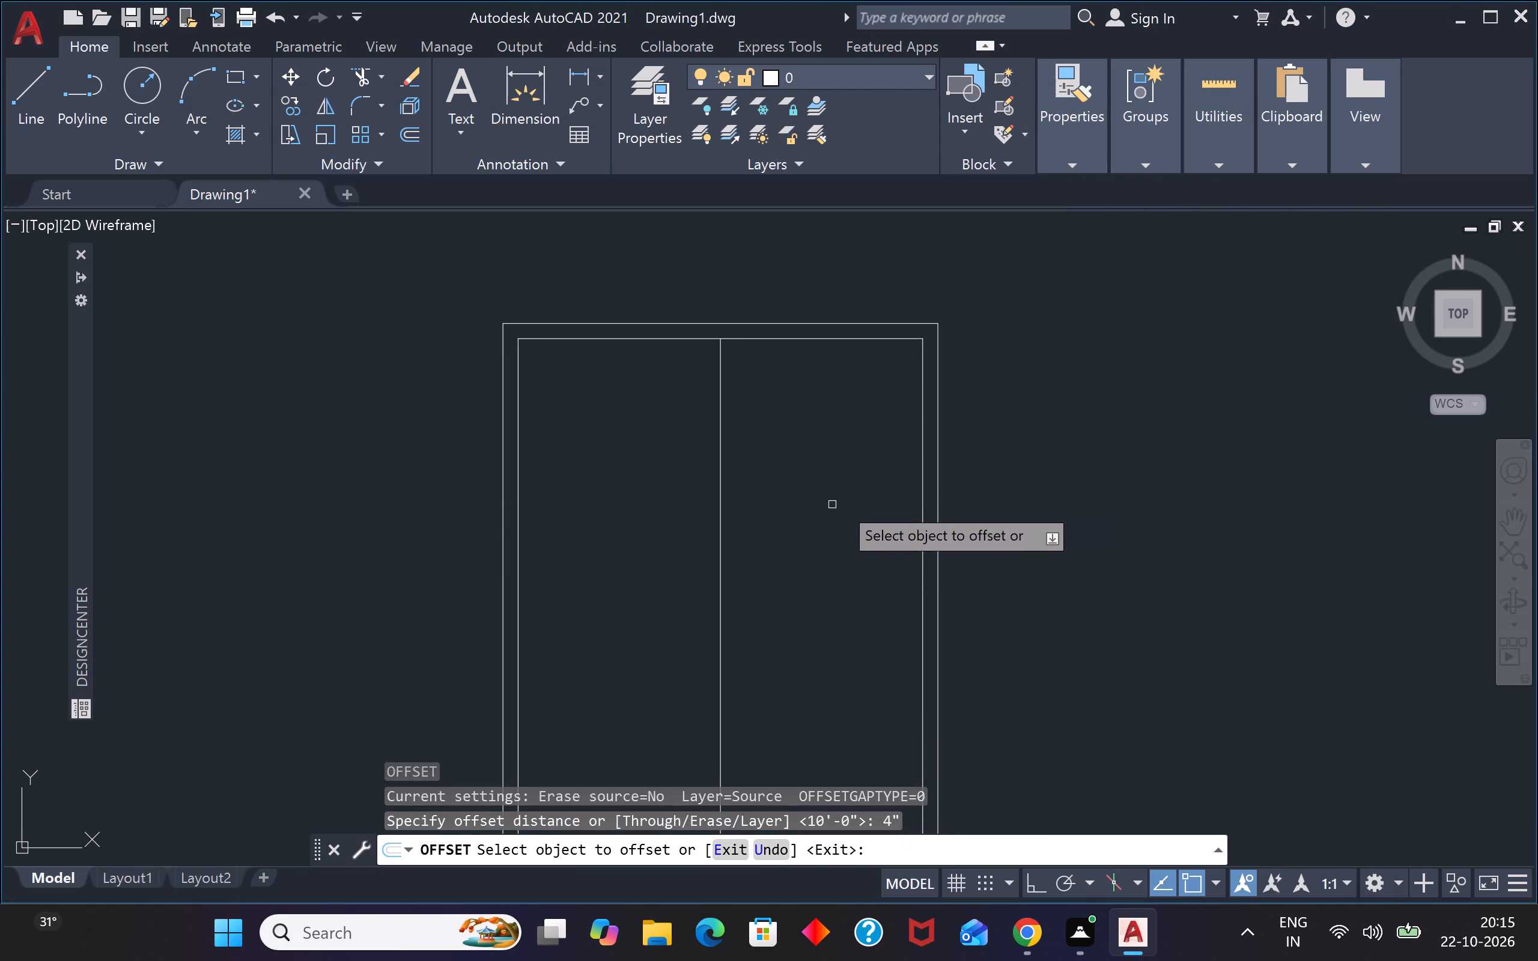
{"action": "left_click", "coordinate": [720, 550]}
{"action": "left_click", "coordinate": [767, 542]}
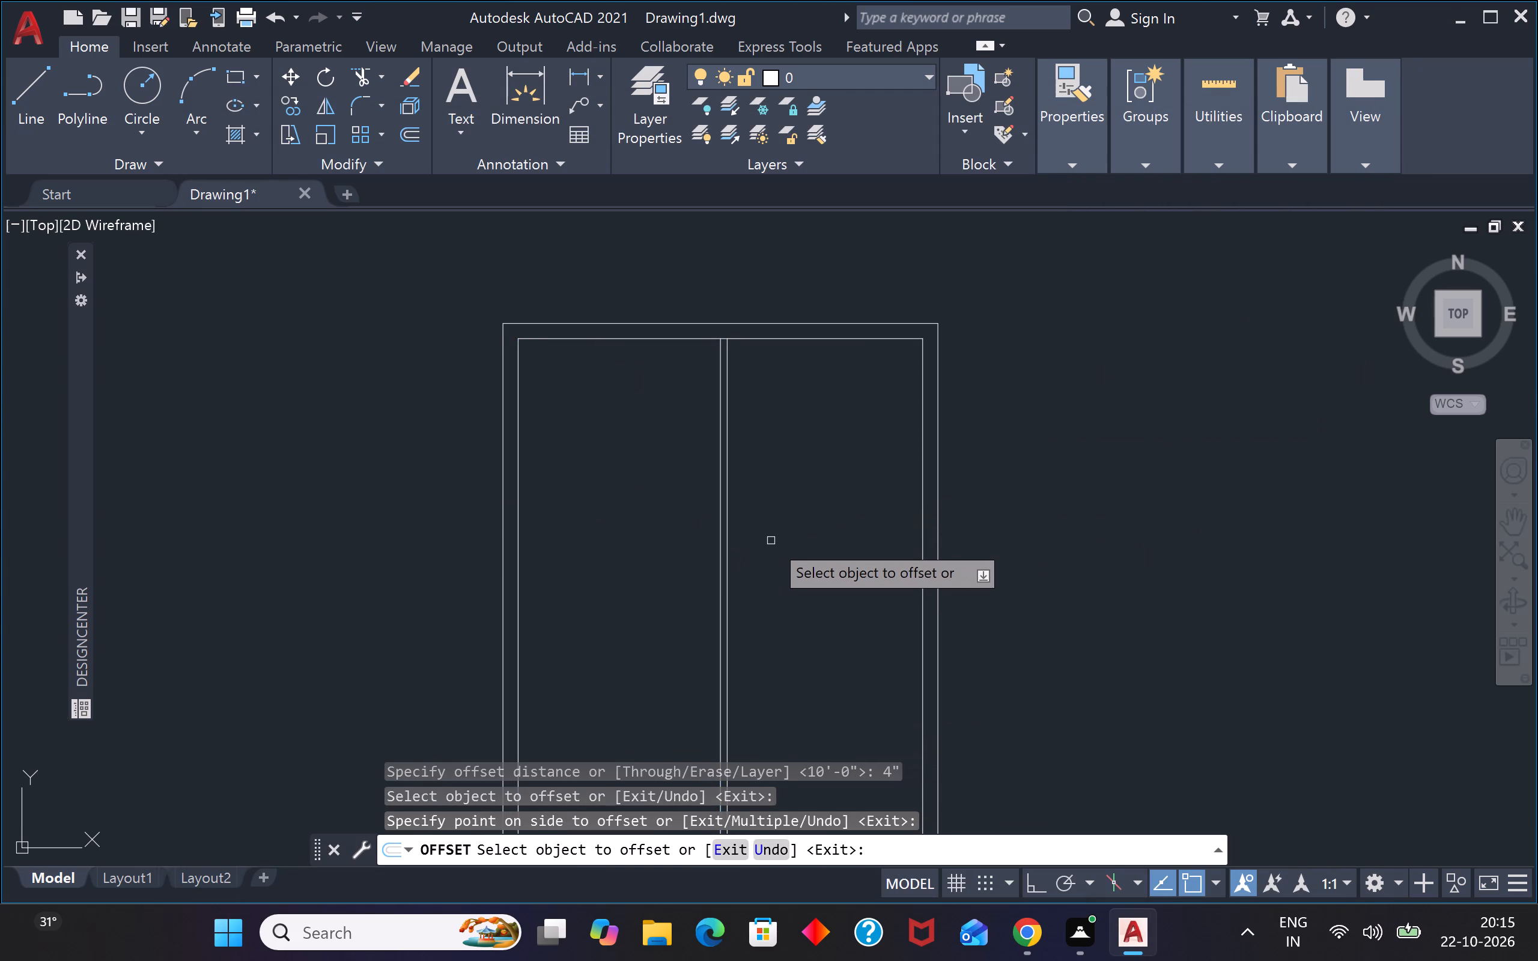
{"action": "key", "text": "Escape"}
{"action": "key", "text": "Escape"}
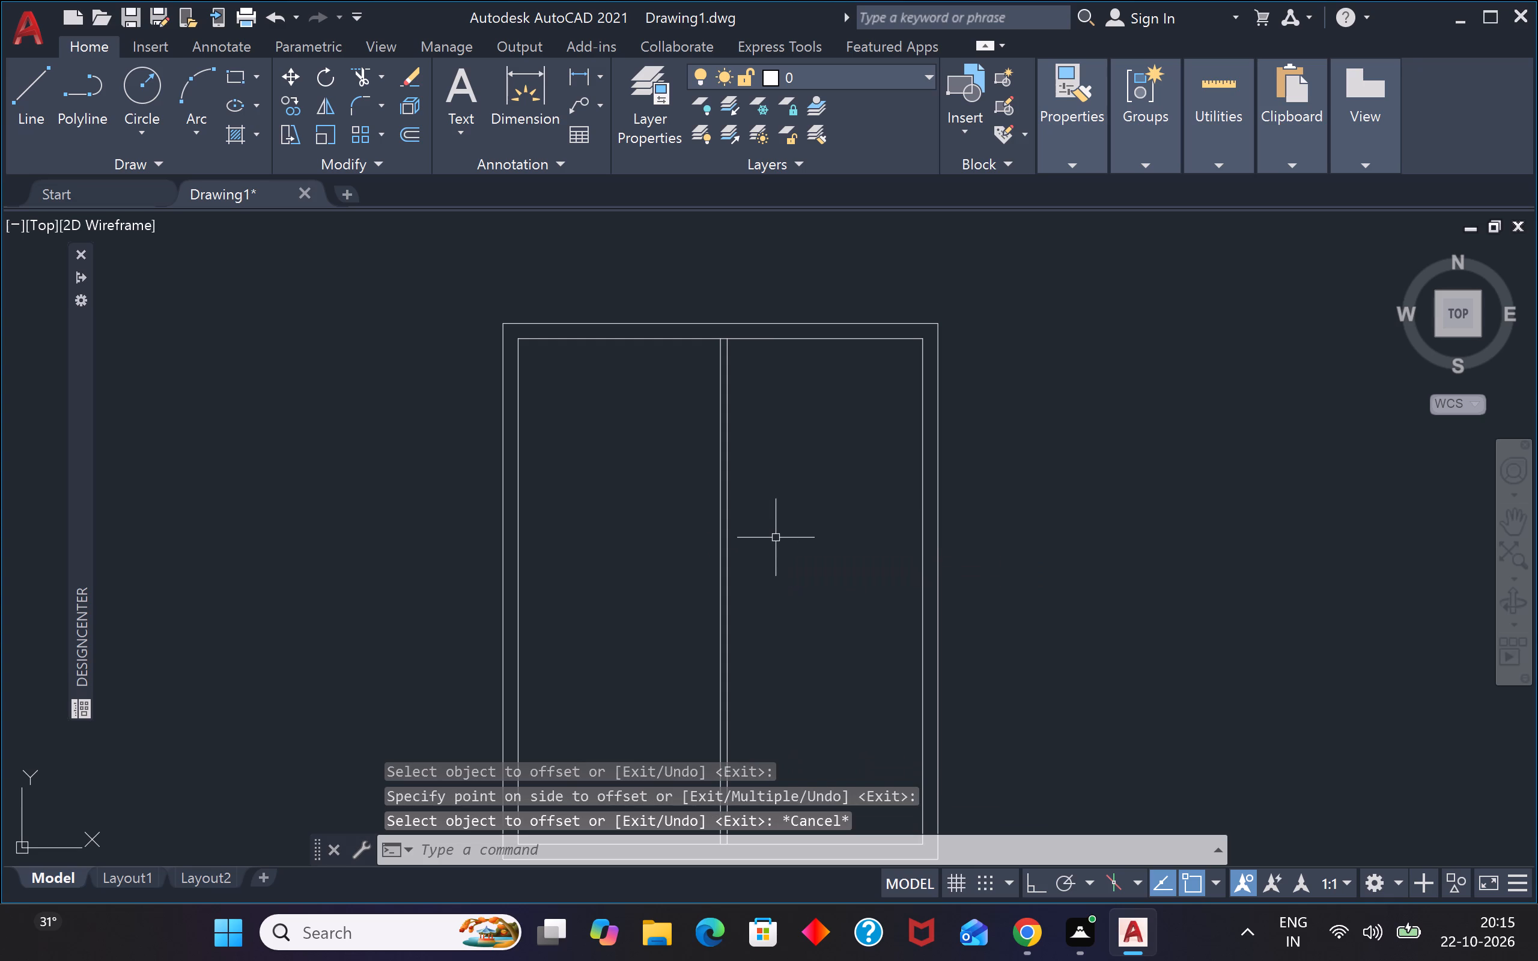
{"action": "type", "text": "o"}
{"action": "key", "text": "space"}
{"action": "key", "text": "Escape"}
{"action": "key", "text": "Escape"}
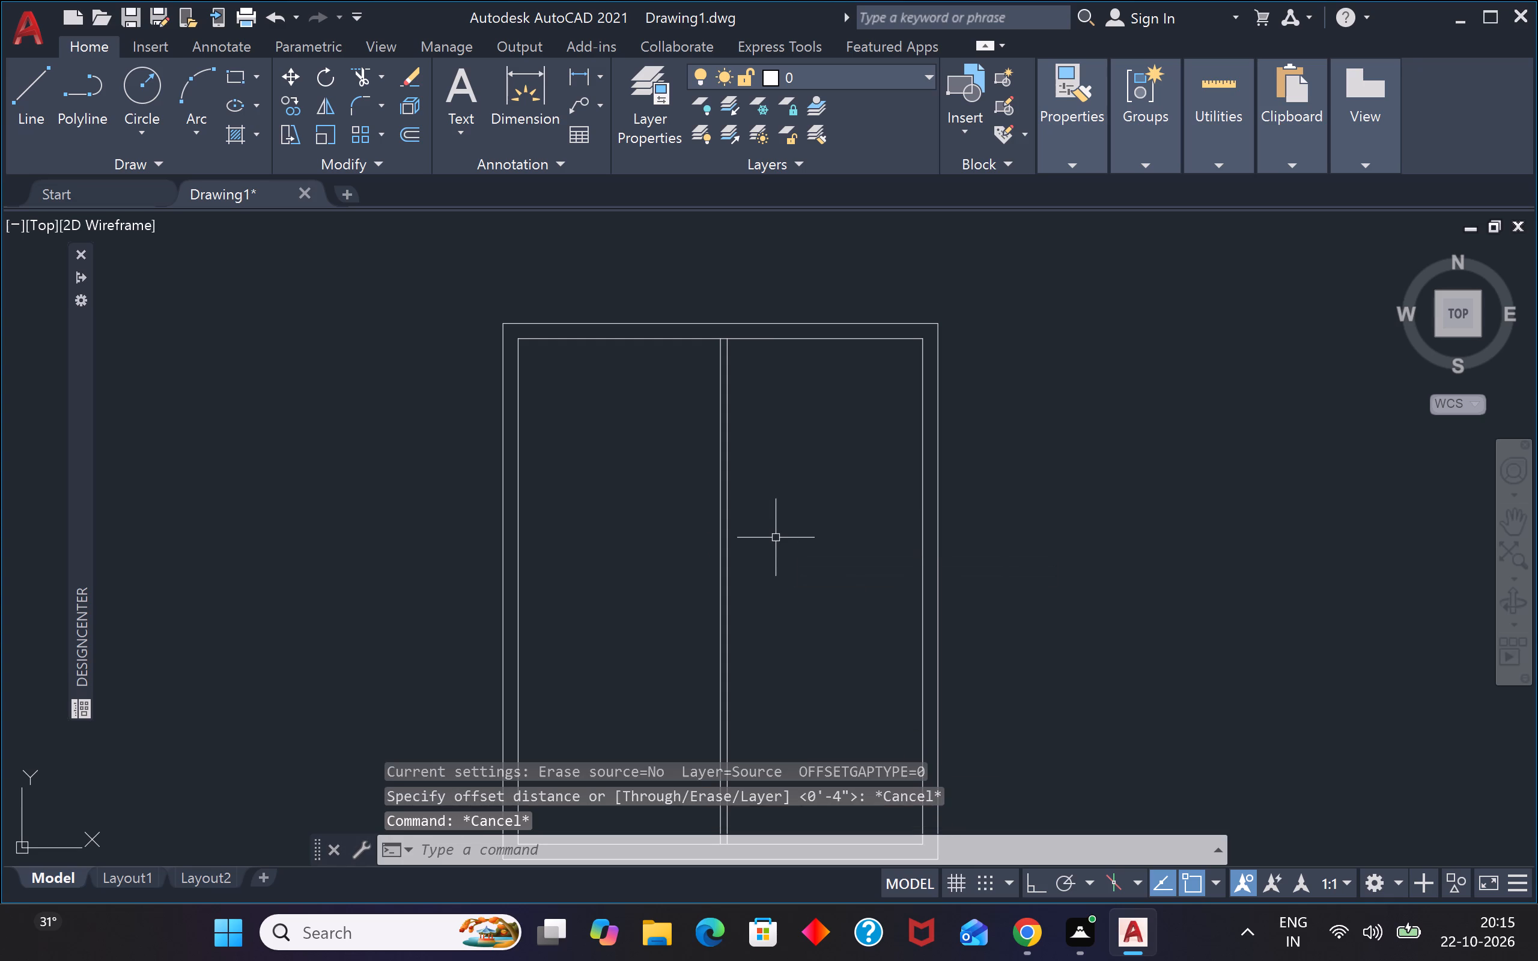
Trim the top inner wall line between the two vertical partition lines.
{"action": "type", "text": "tr"}
{"action": "key", "text": "space"}
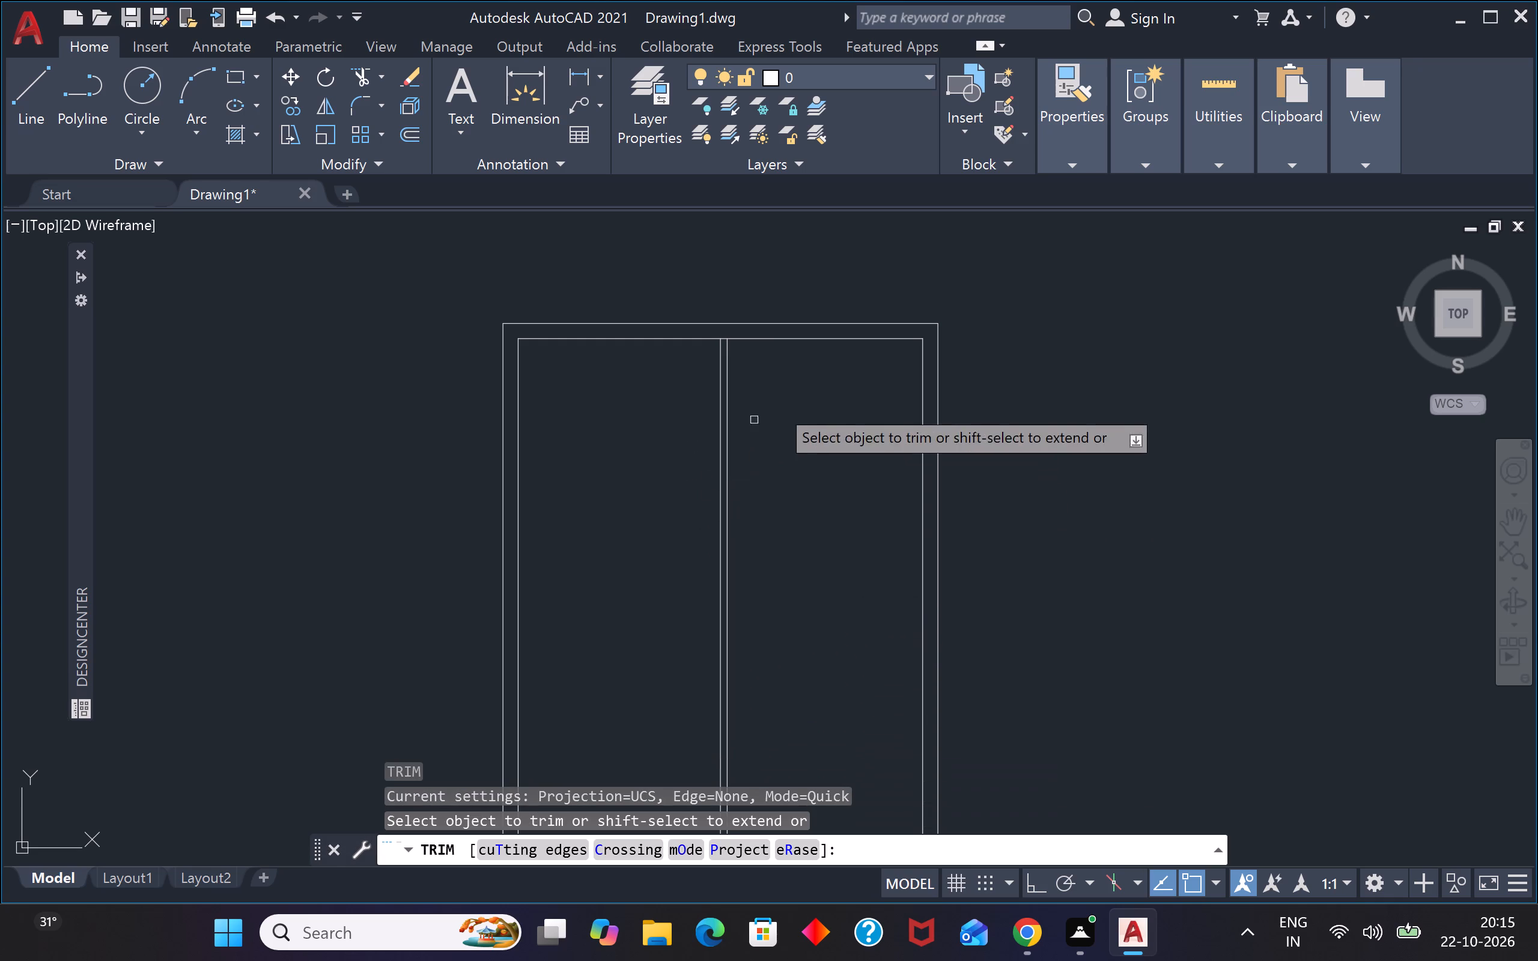
{"action": "scroll", "coordinate": [710, 339], "scroll_direction": "up", "scroll_amount": 5}
{"action": "left_click", "coordinate": [816, 267]}
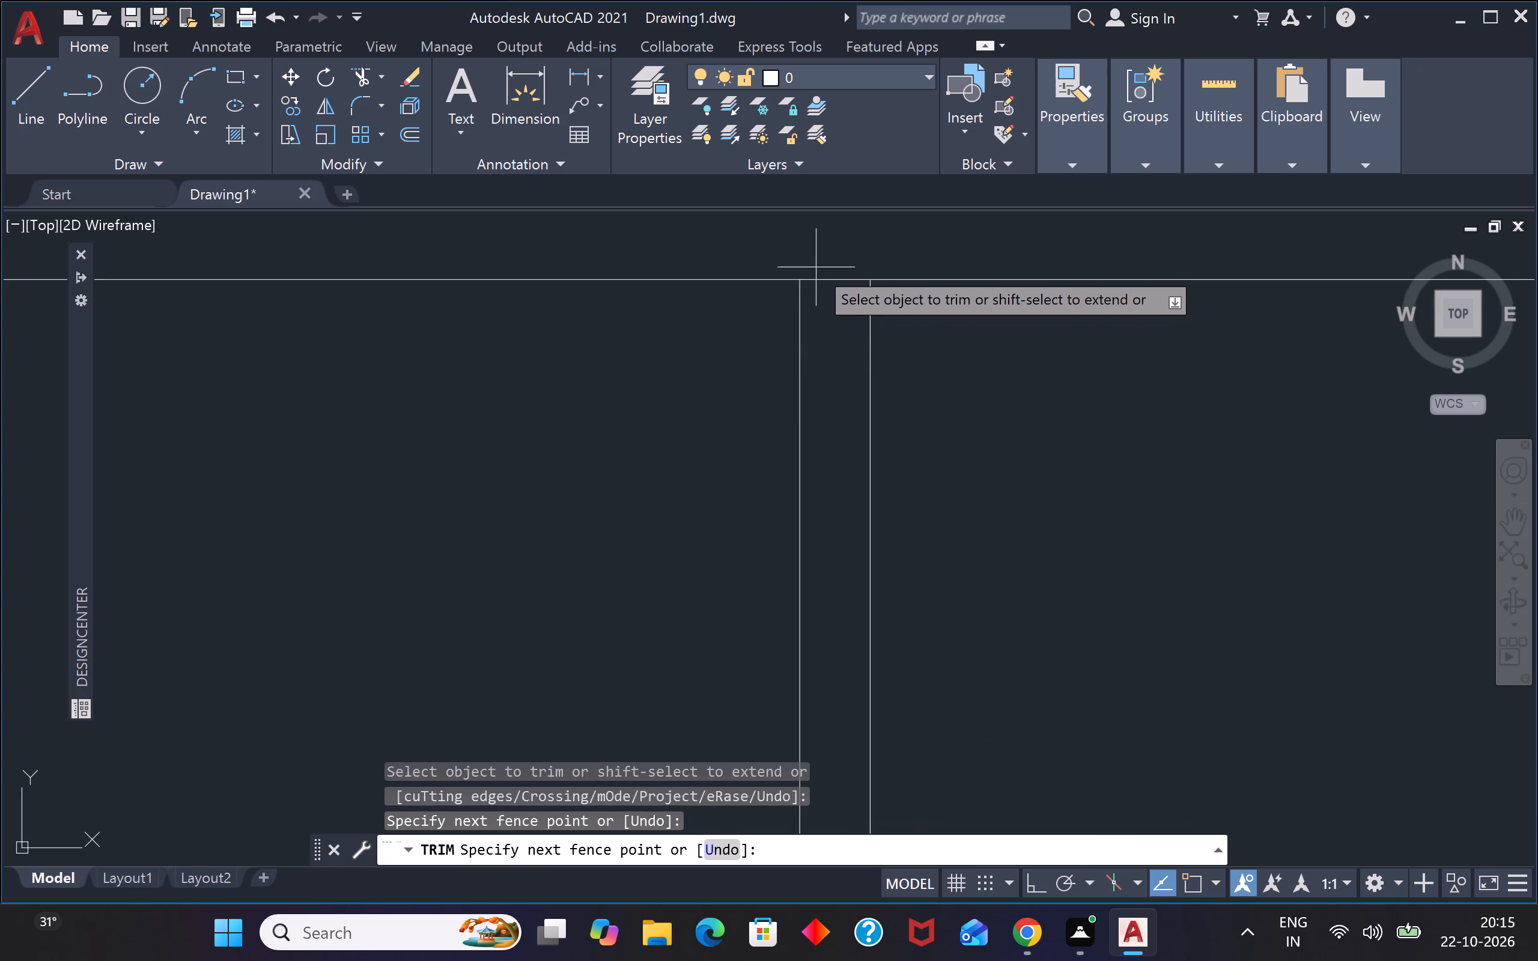
{"action": "left_click", "coordinate": [834, 293]}
{"action": "scroll", "coordinate": [825, 306], "scroll_direction": "down", "scroll_amount": 4}
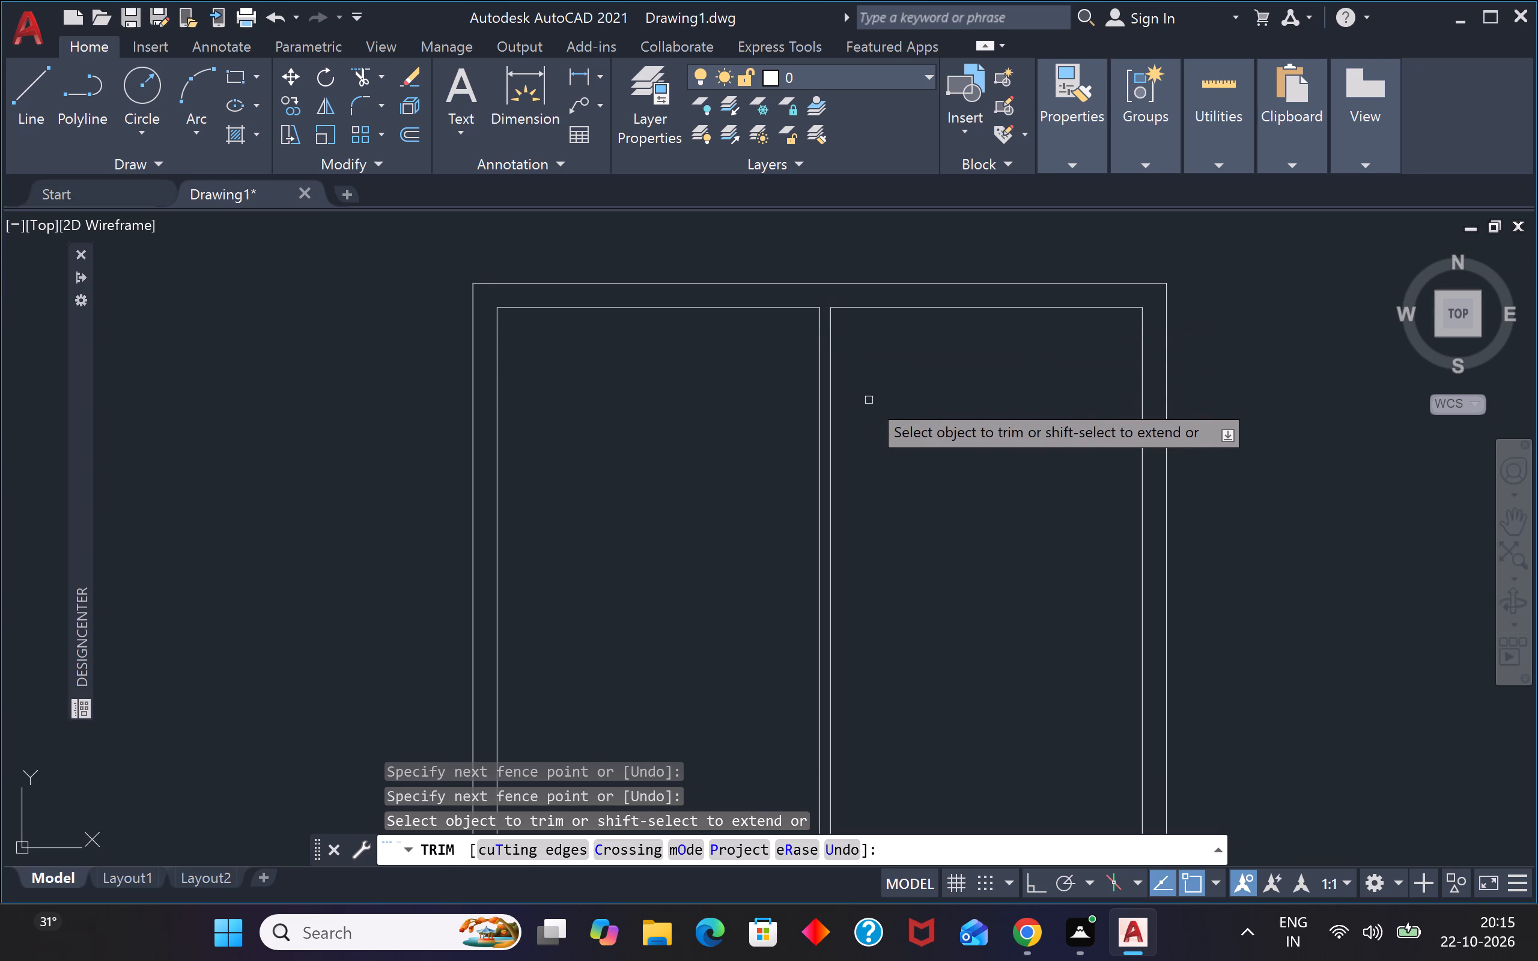
{"action": "key", "text": "Escape"}
{"action": "key", "text": "Escape"}
{"action": "key", "text": "Escape"}
Offset the top inner wall lines of both the left and right rooms 10' downward.
{"action": "type", "text": "o"}
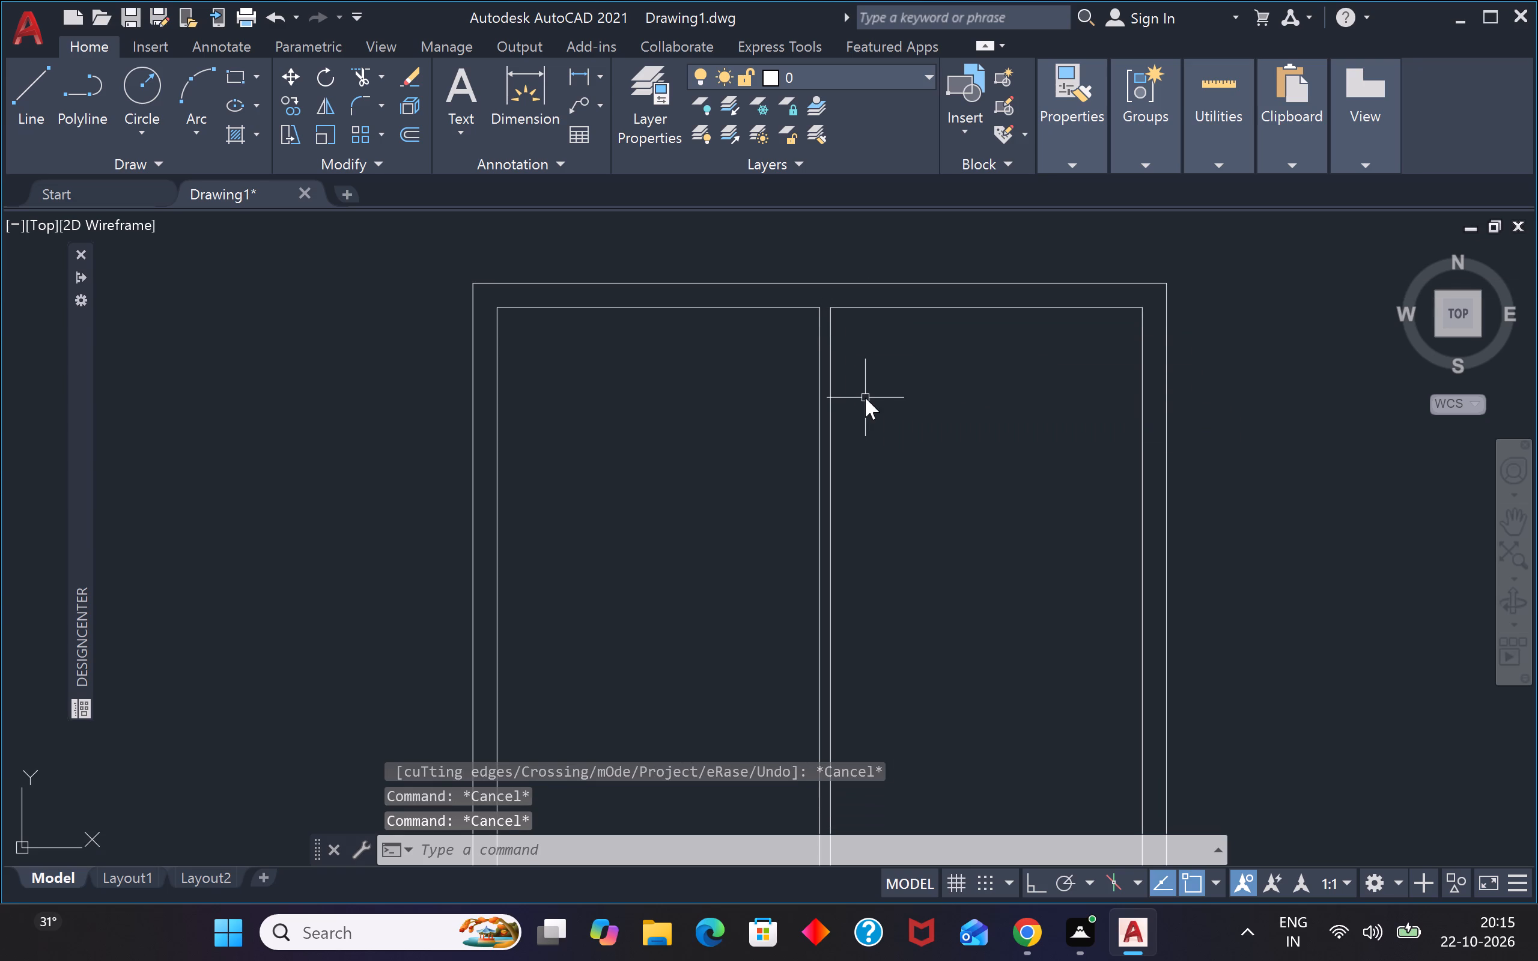
{"action": "key", "text": "space"}
{"action": "type", "text": "10'"}
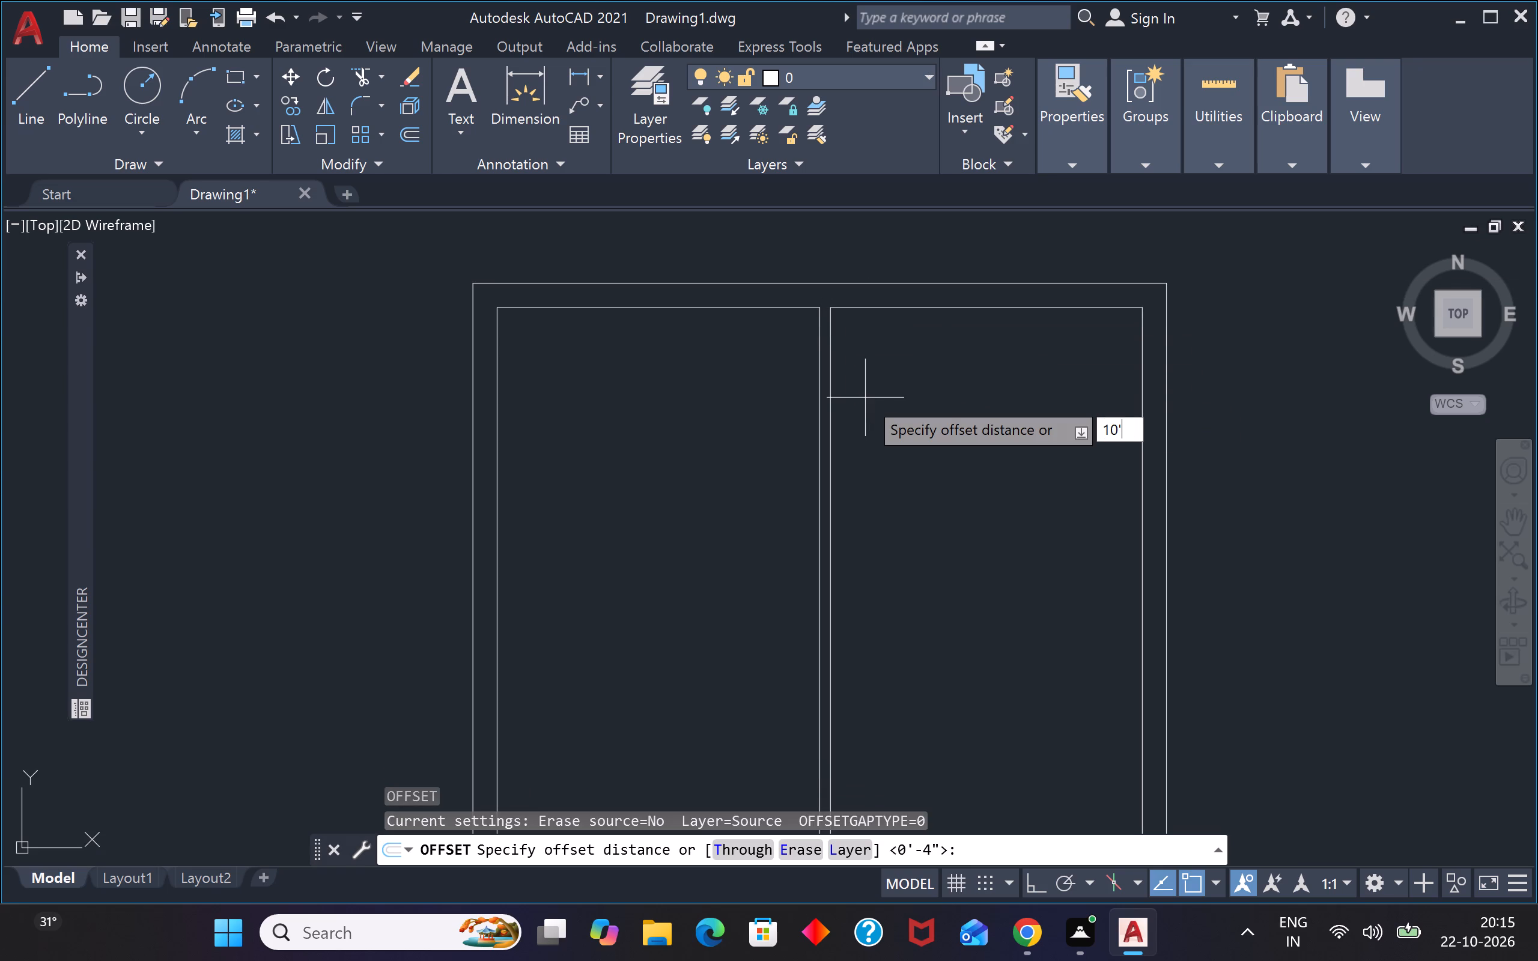
{"action": "key", "text": "Return"}
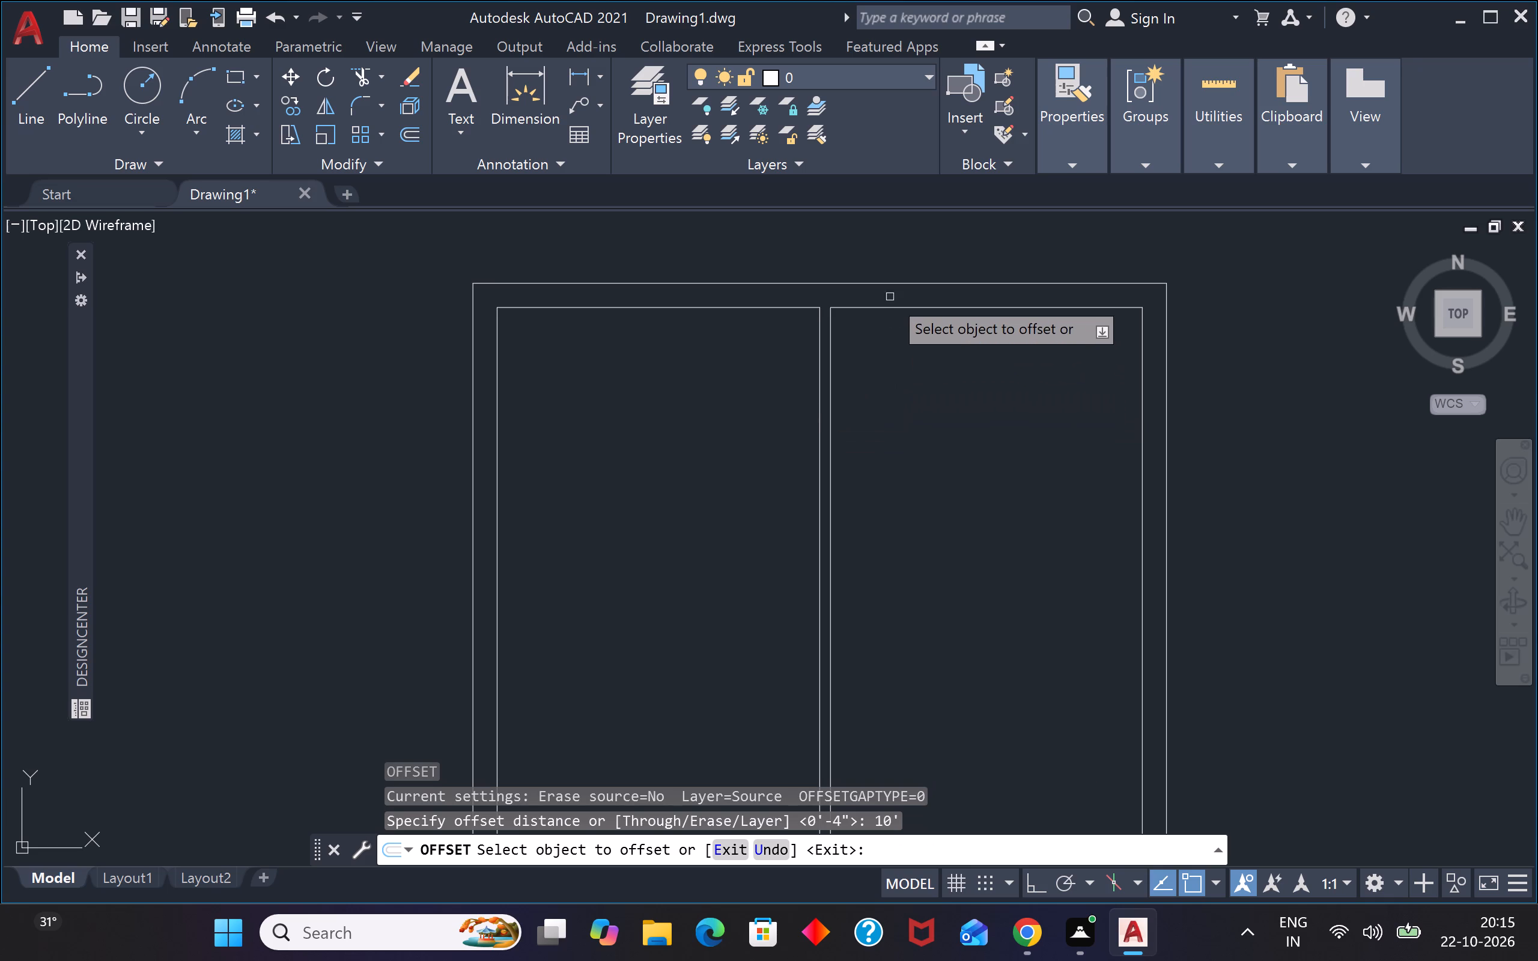
{"action": "left_click", "coordinate": [902, 308]}
{"action": "left_click", "coordinate": [907, 480]}
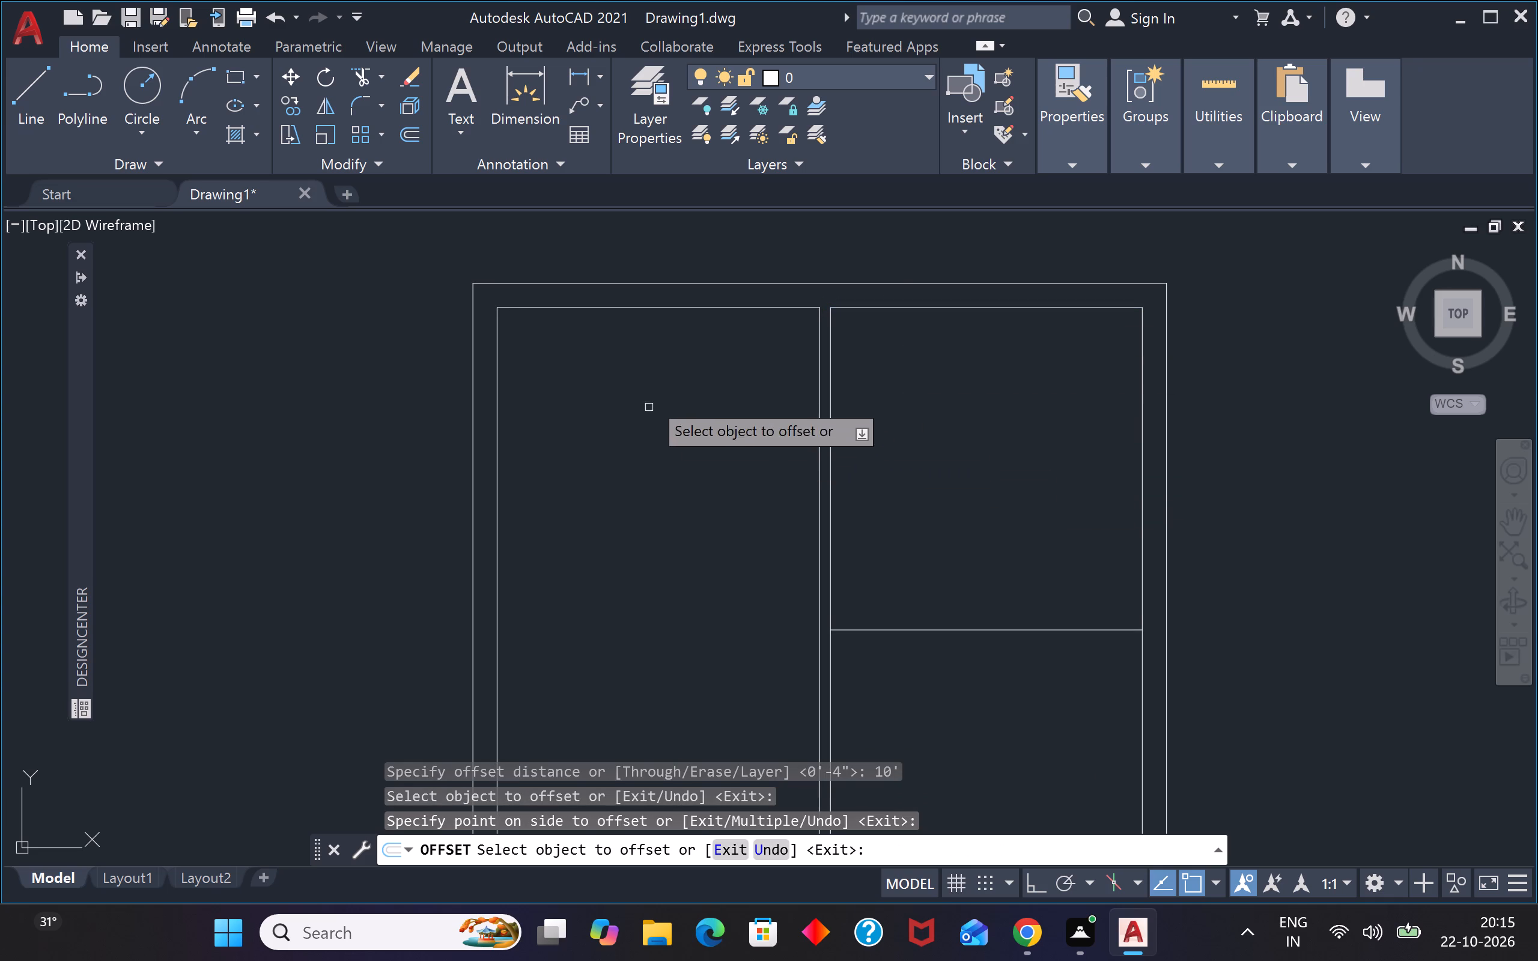
{"action": "left_click", "coordinate": [678, 307]}
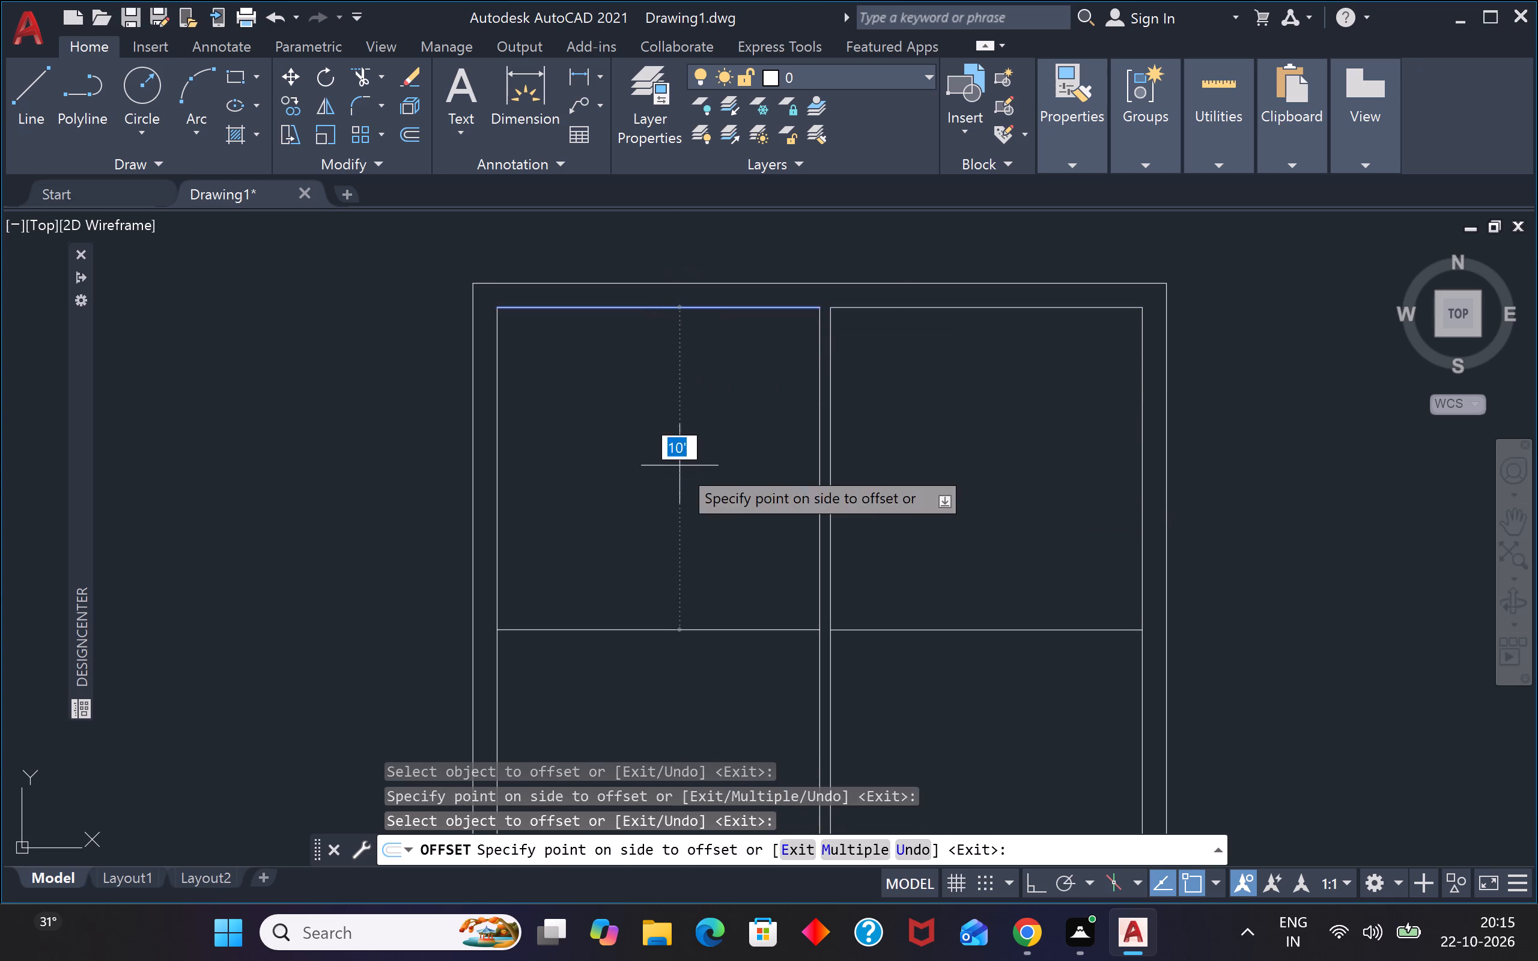
{"action": "left_click", "coordinate": [679, 466]}
{"action": "key", "text": "Escape"}
{"action": "key", "text": "Escape"}
Offset both horizontal partition lines 4" downward to give the cross partition its thickness.
{"action": "type", "text": "o"}
{"action": "key", "text": "space"}
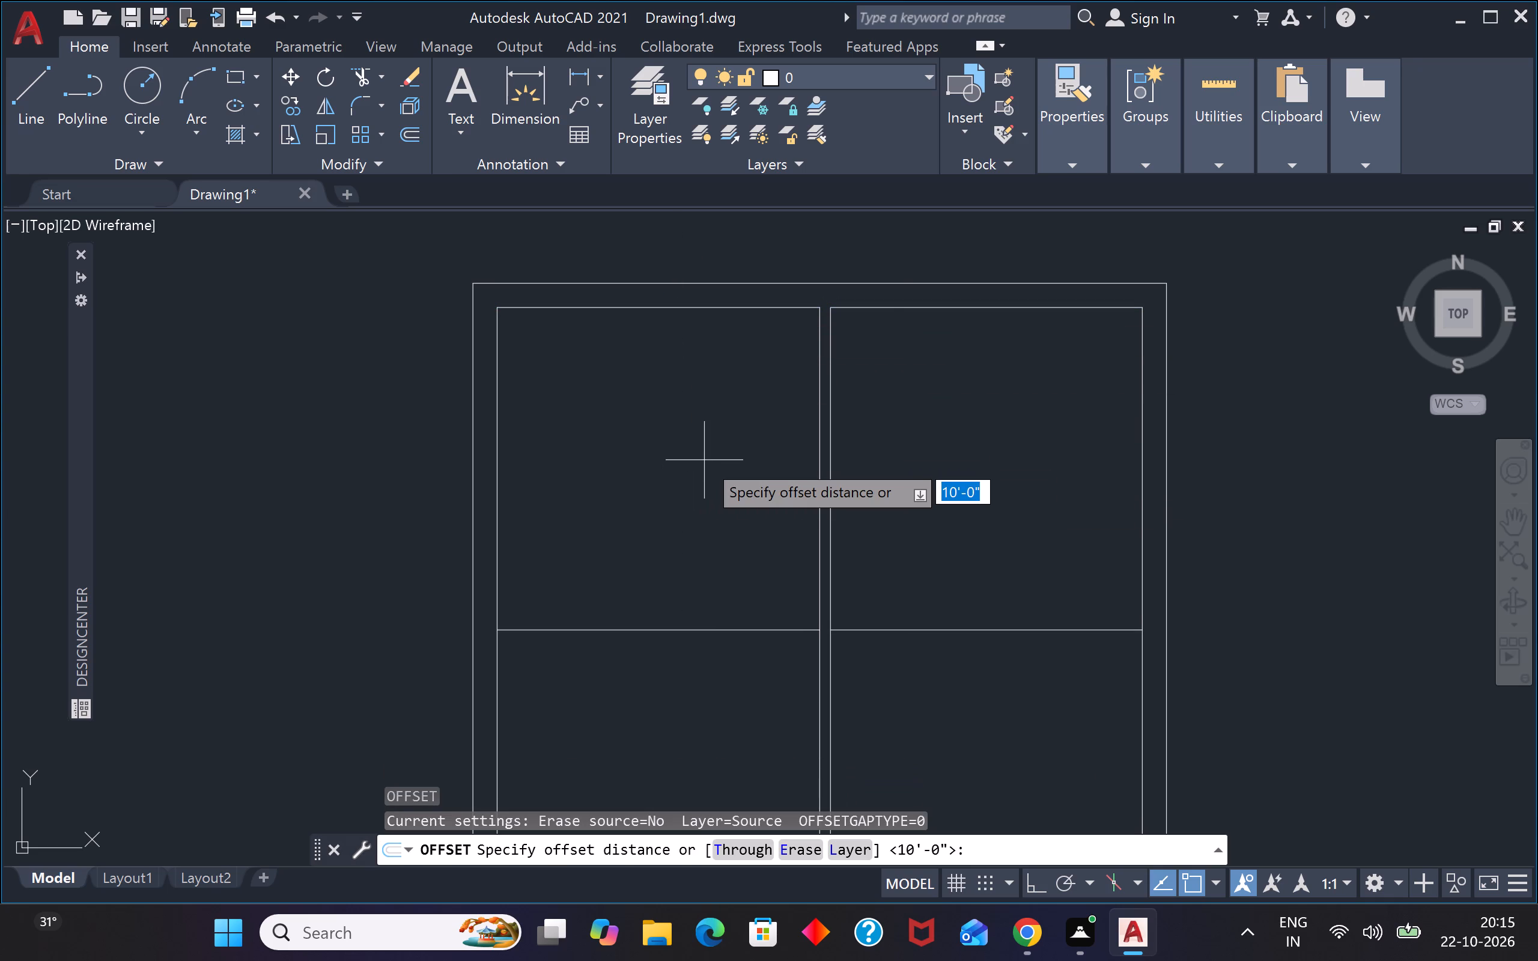
{"action": "type", "text": "4\""}
{"action": "key", "text": "Return"}
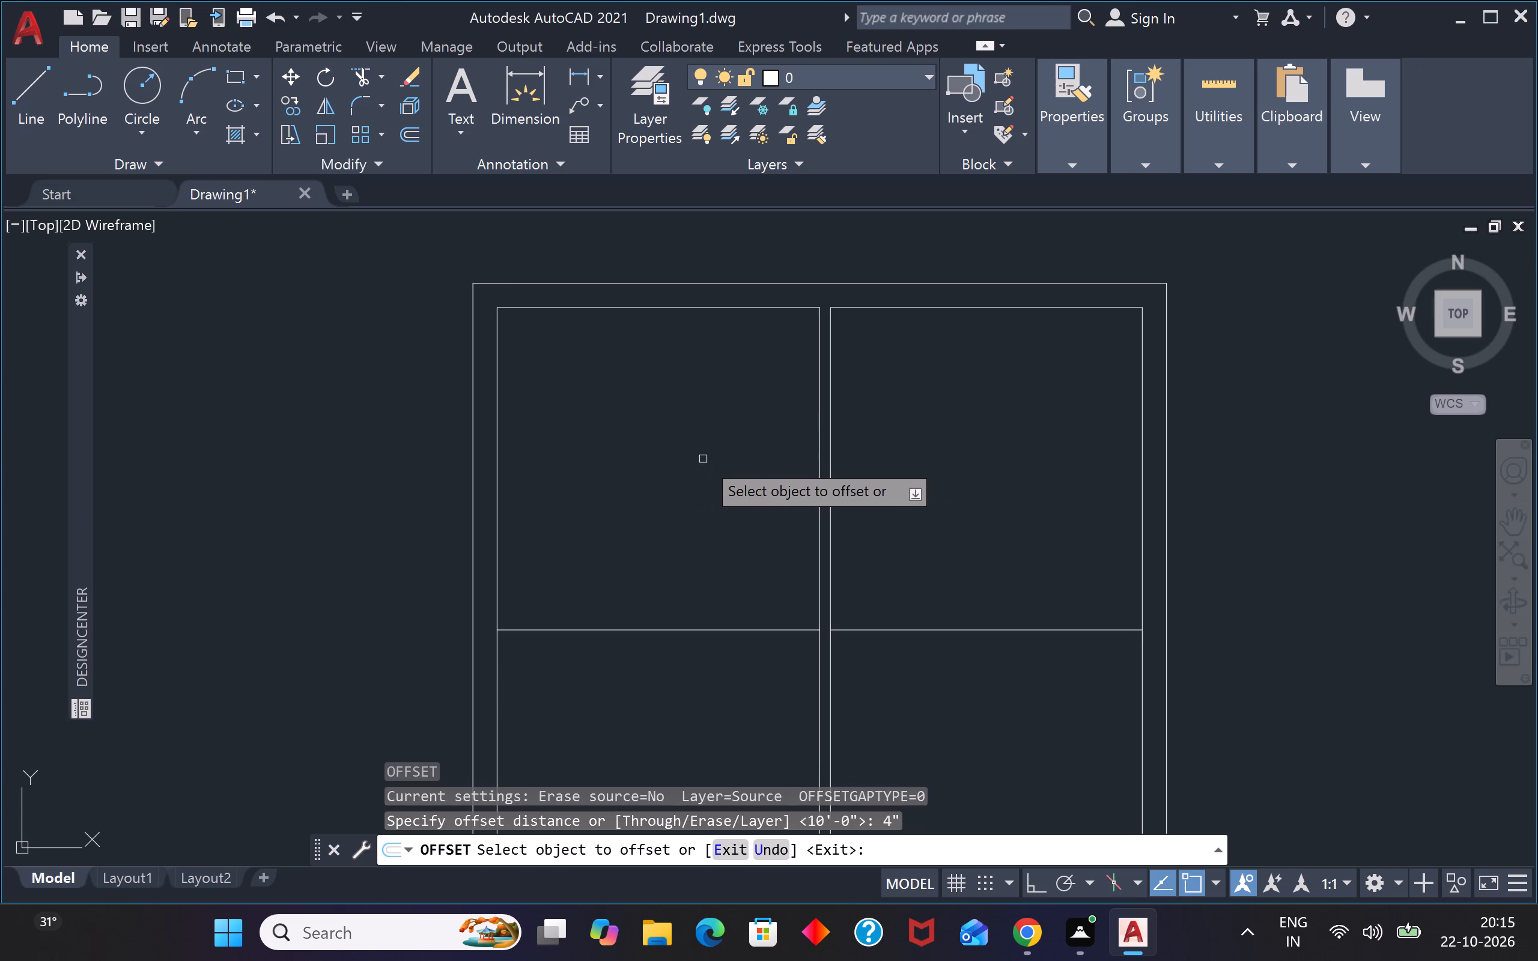
{"action": "left_click", "coordinate": [710, 628]}
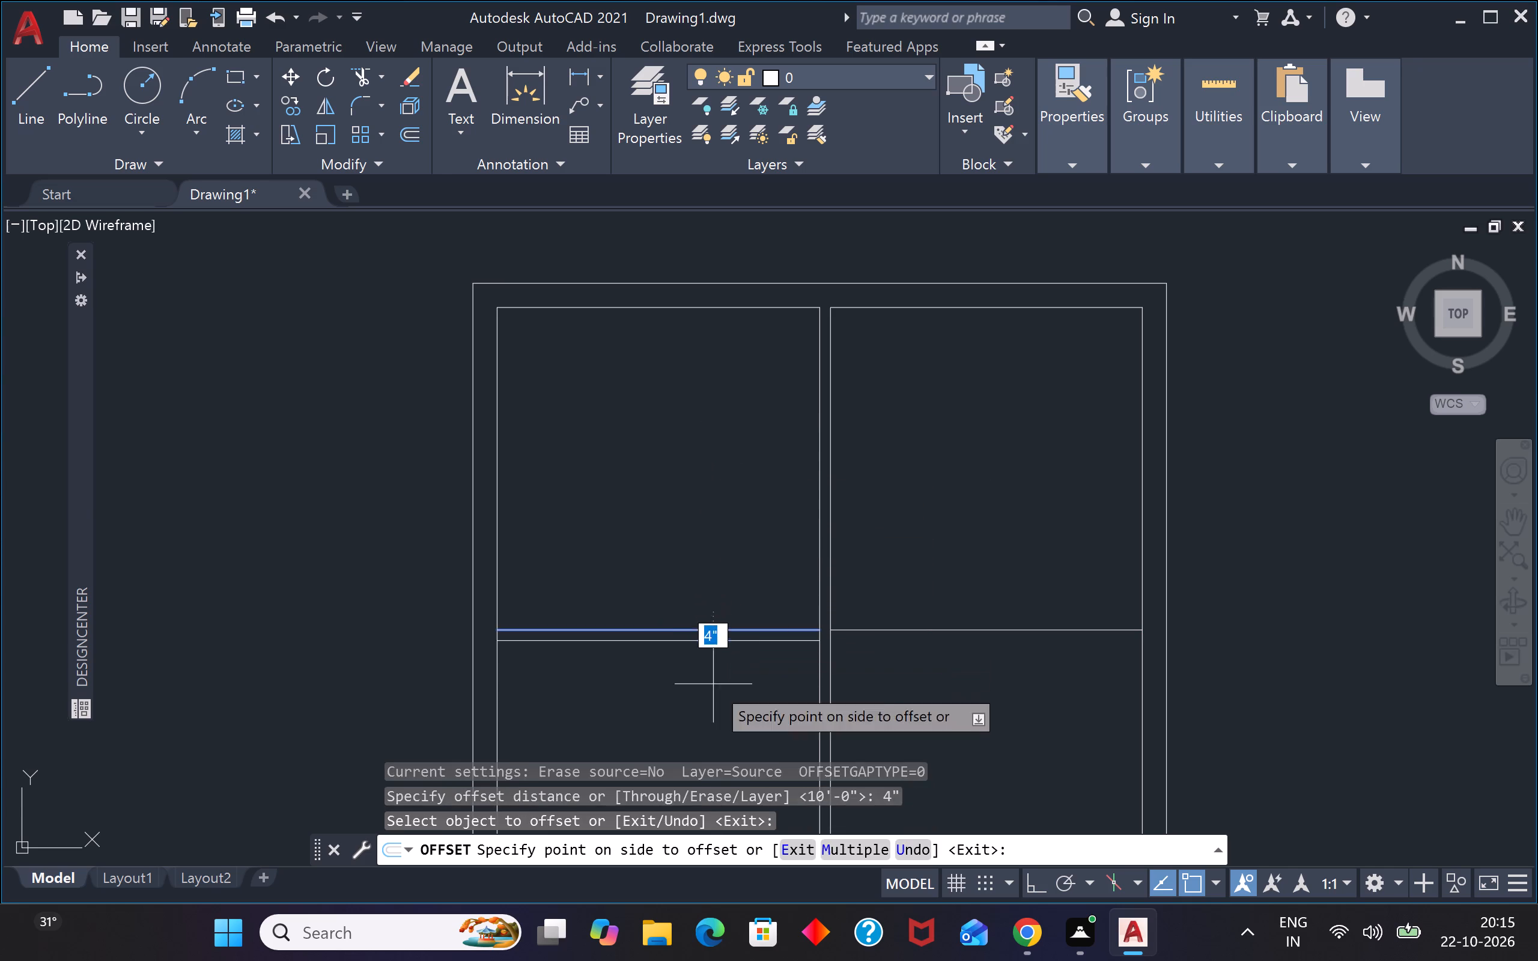
{"action": "left_click", "coordinate": [713, 684]}
{"action": "left_click", "coordinate": [852, 626]}
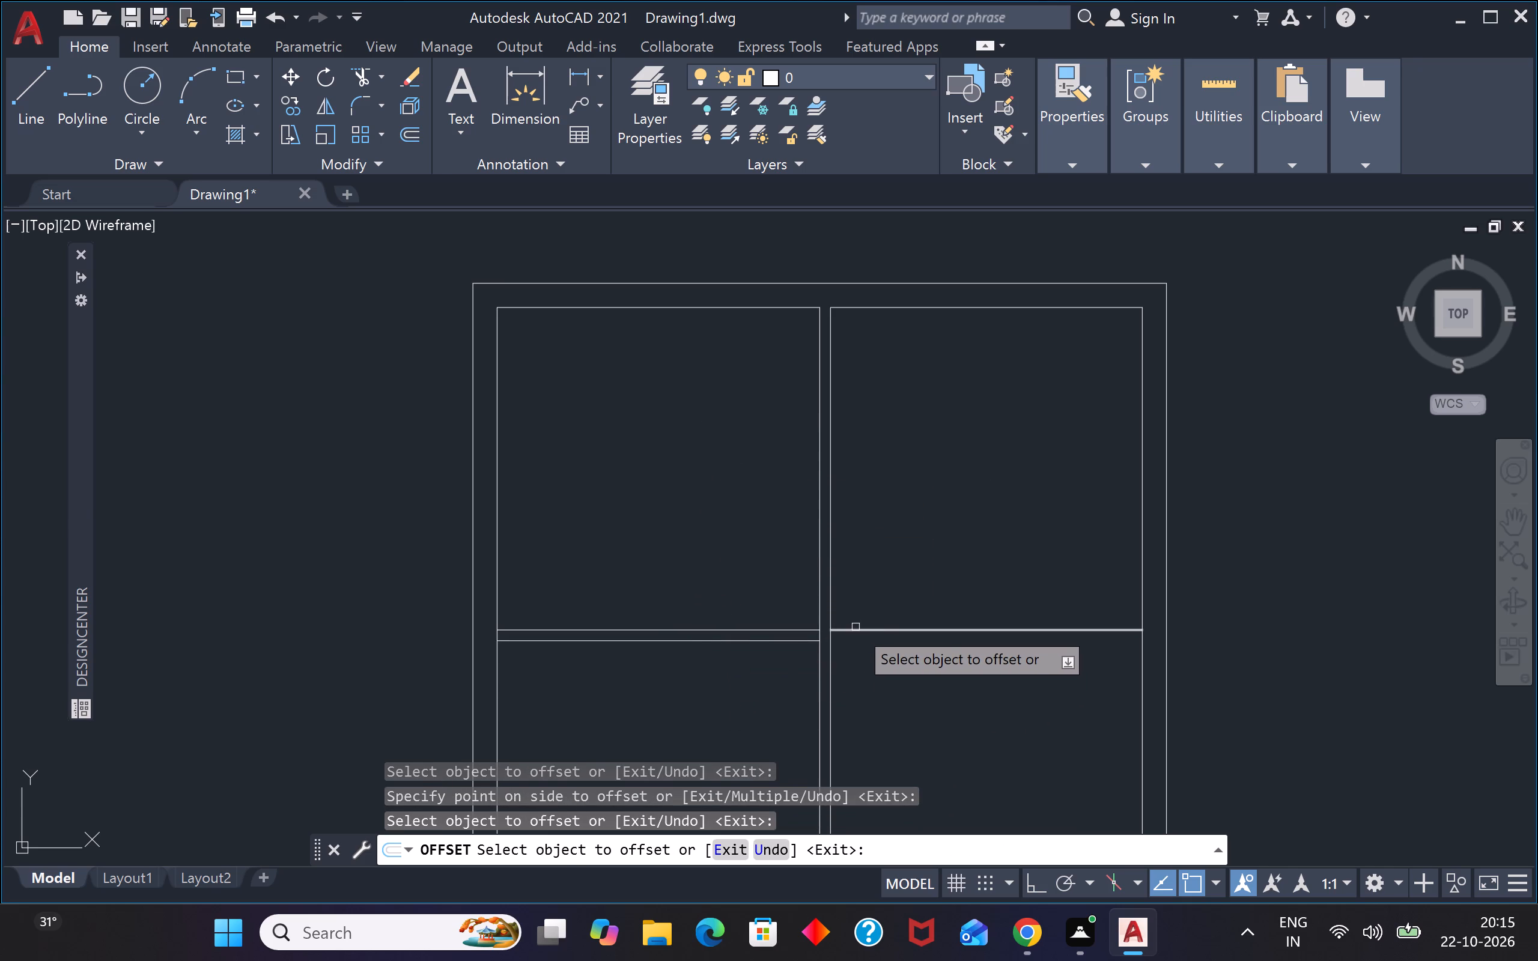
{"action": "left_click", "coordinate": [856, 627]}
{"action": "left_click", "coordinate": [863, 664]}
{"action": "key", "text": "Escape"}
{"action": "key", "text": "Escape"}
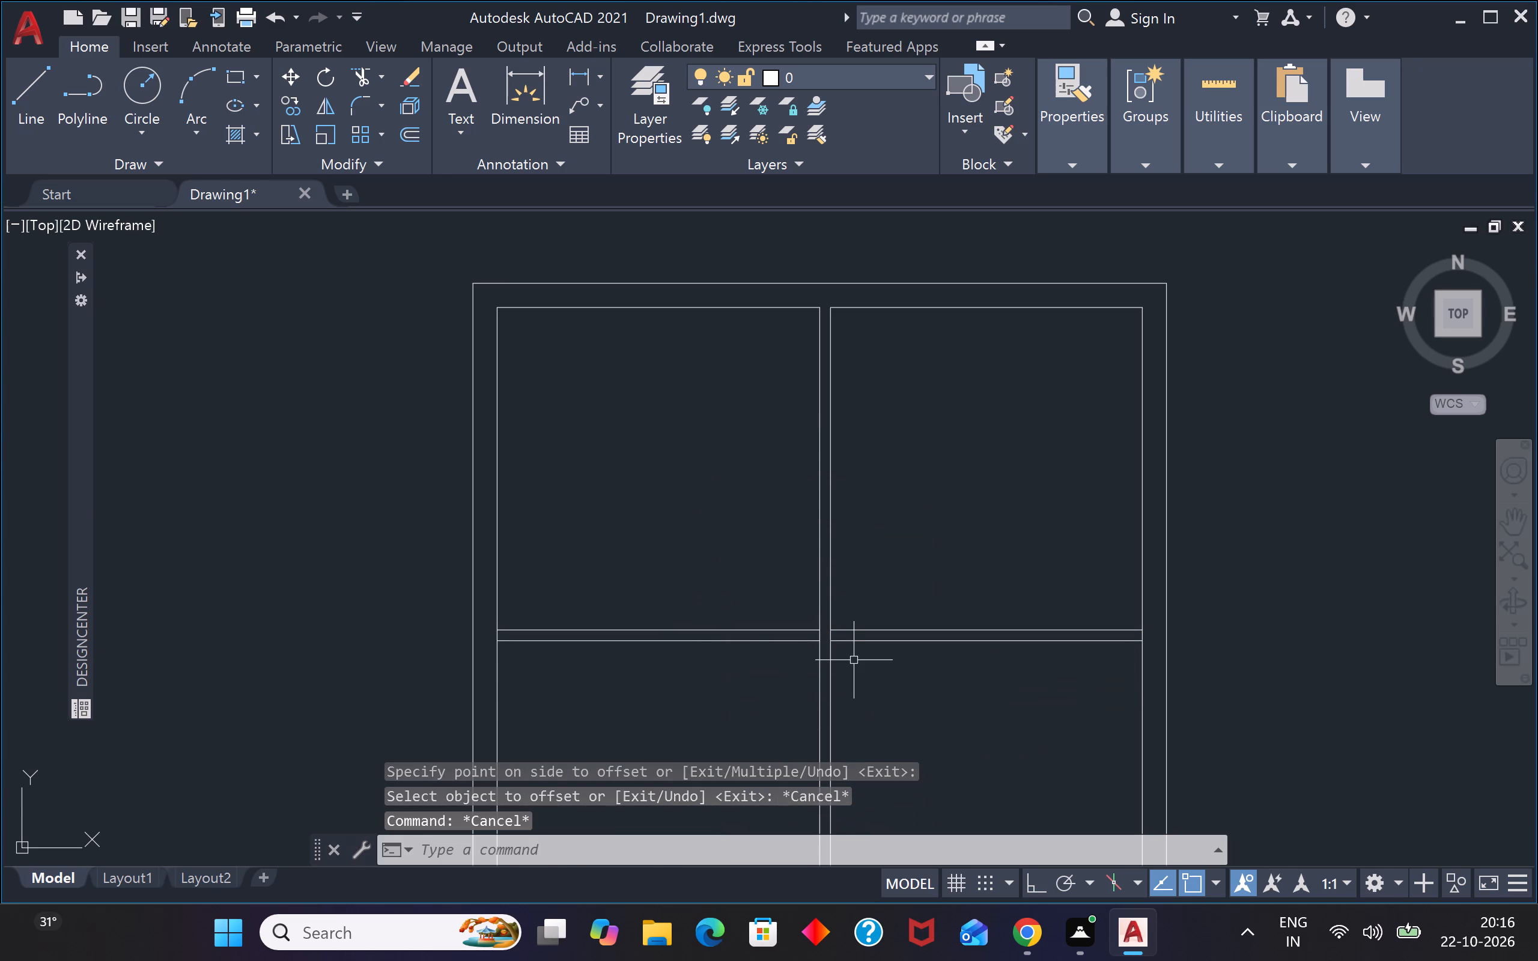
Trim the vertical partition lines where they cross the horizontal partition, opening the central junction.
{"action": "type", "text": "tr"}
{"action": "key", "text": "space"}
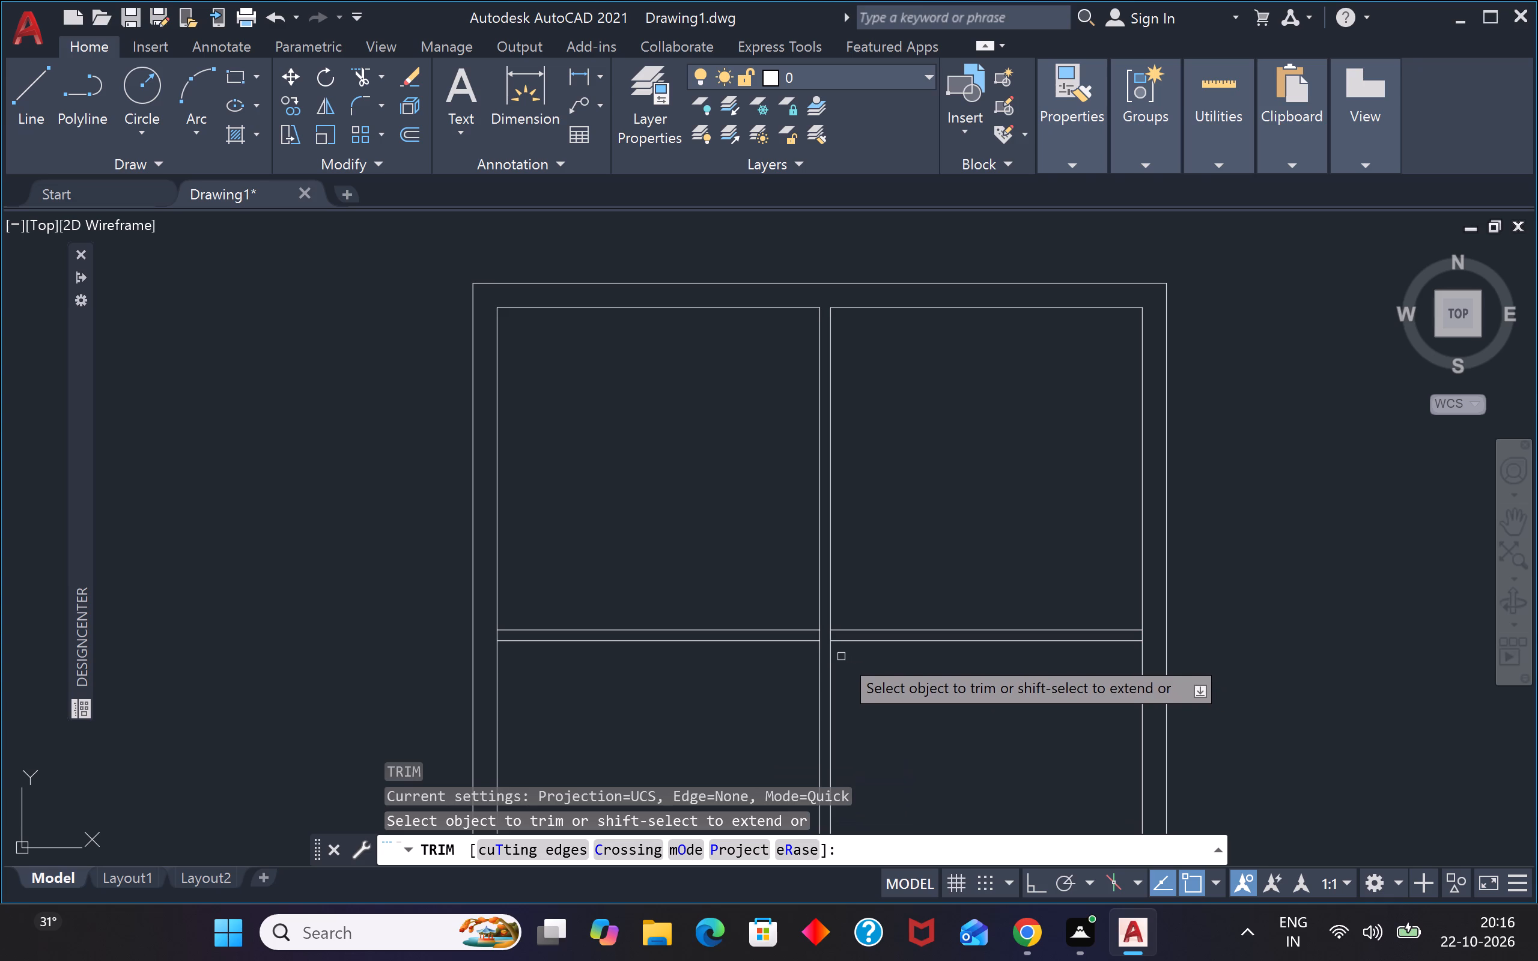
{"action": "scroll", "coordinate": [809, 636], "scroll_direction": "up", "scroll_amount": 5}
{"action": "left_click", "coordinate": [809, 634]}
{"action": "left_click", "coordinate": [992, 640]}
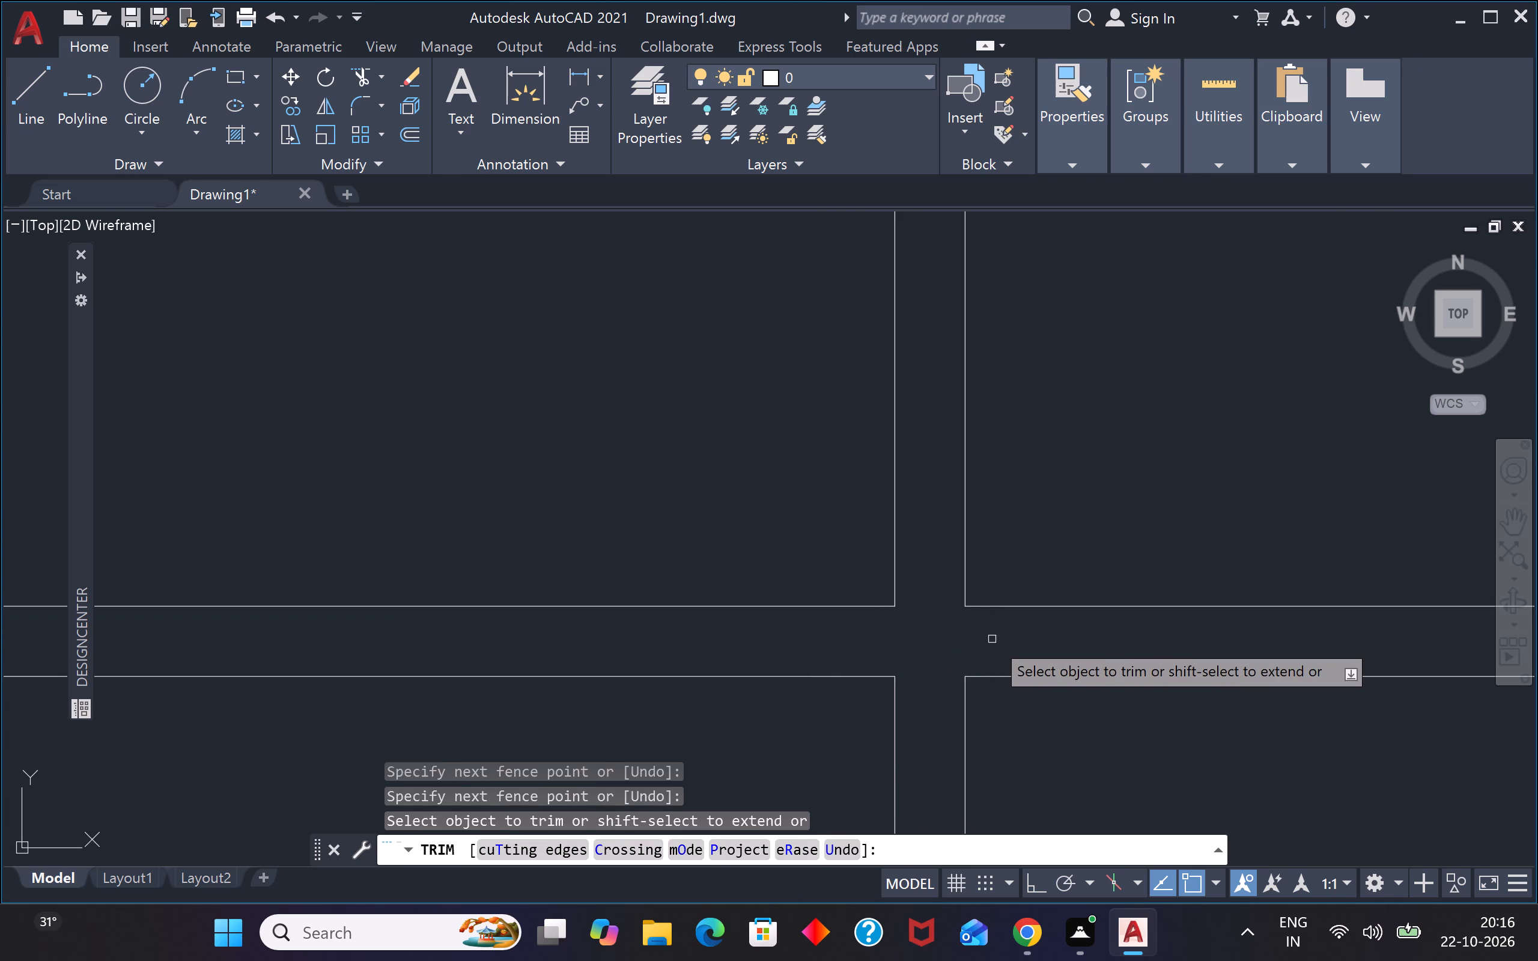
Trim the left and right inner wall lines between the horizontal partition lines to open both wall junctions.
{"action": "scroll", "coordinate": [991, 638], "scroll_direction": "down", "scroll_amount": 8}
{"action": "scroll", "coordinate": [1012, 700], "scroll_direction": "up", "scroll_amount": 3}
{"action": "scroll", "coordinate": [690, 549], "scroll_direction": "up", "scroll_amount": 2}
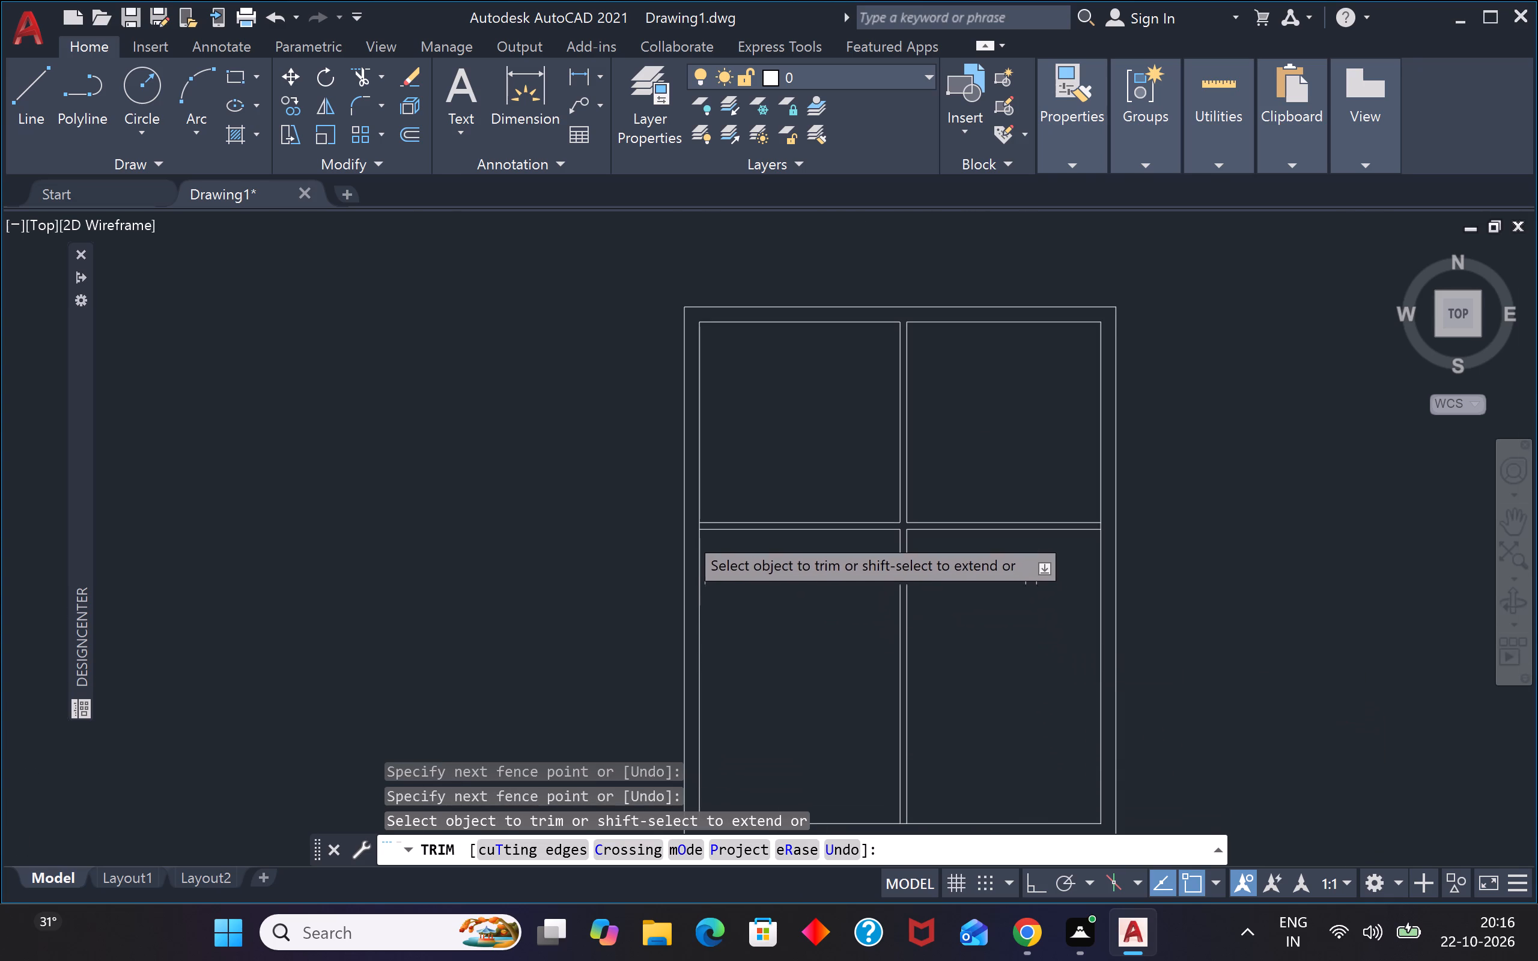
{"action": "scroll", "coordinate": [685, 533], "scroll_direction": "up", "scroll_amount": 2}
{"action": "left_click", "coordinate": [739, 453]}
{"action": "left_click", "coordinate": [798, 447]}
{"action": "scroll", "coordinate": [806, 448], "scroll_direction": "down", "scroll_amount": 5}
{"action": "scroll", "coordinate": [996, 494], "scroll_direction": "down", "scroll_amount": 1}
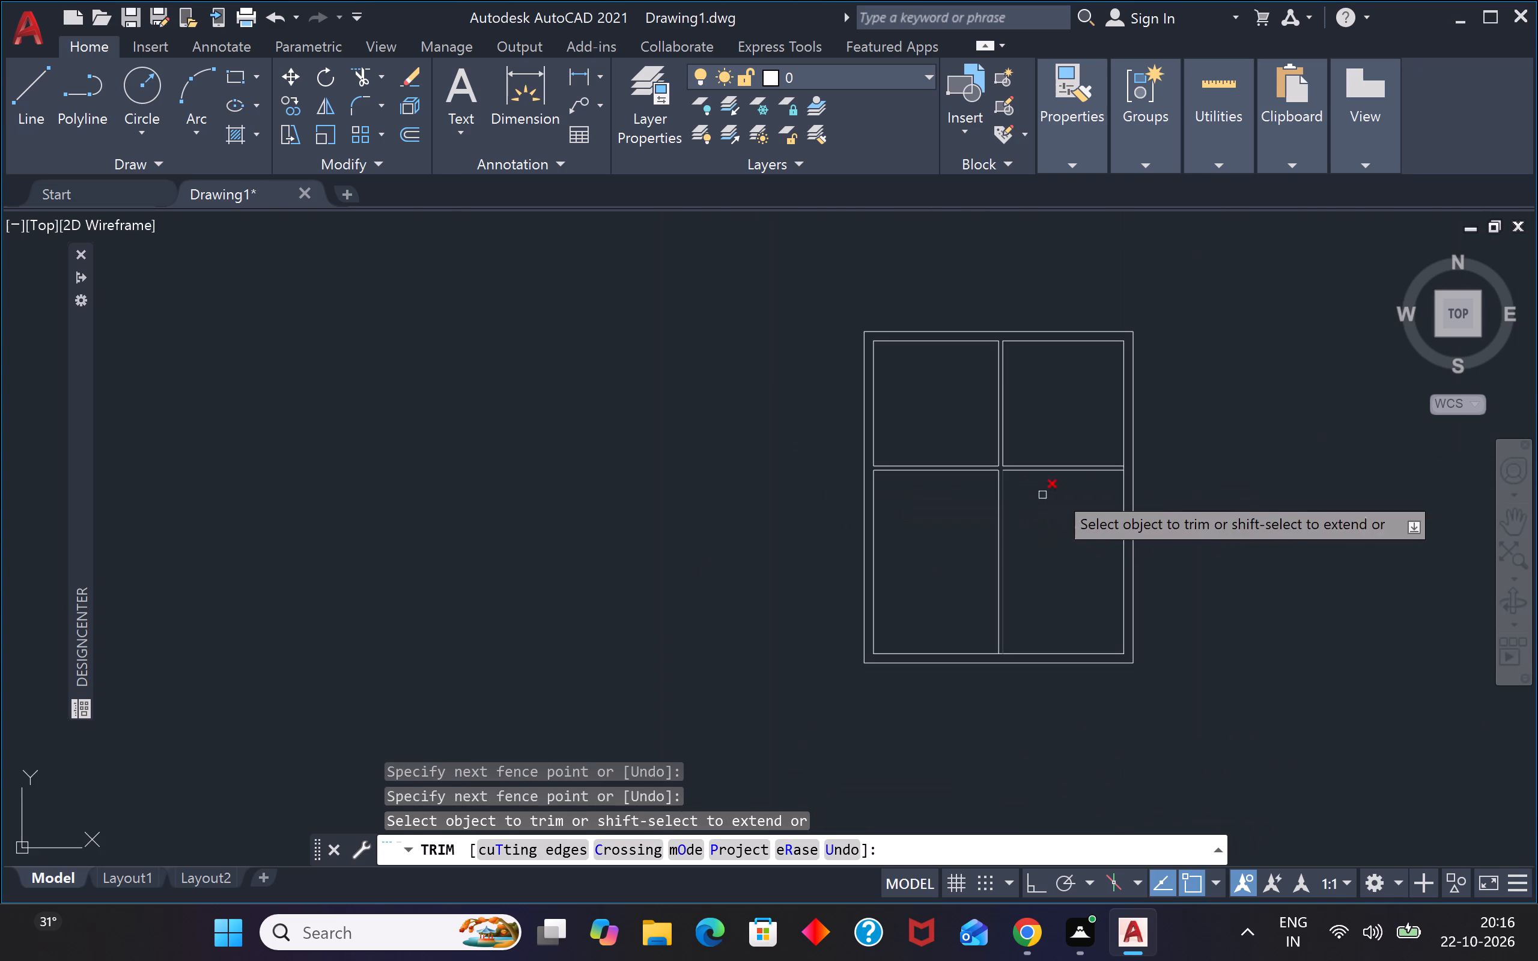
{"action": "scroll", "coordinate": [1131, 463], "scroll_direction": "up", "scroll_amount": 5}
{"action": "left_click_drag", "start_coordinate": [1069, 532], "coordinate": [1038, 540]}
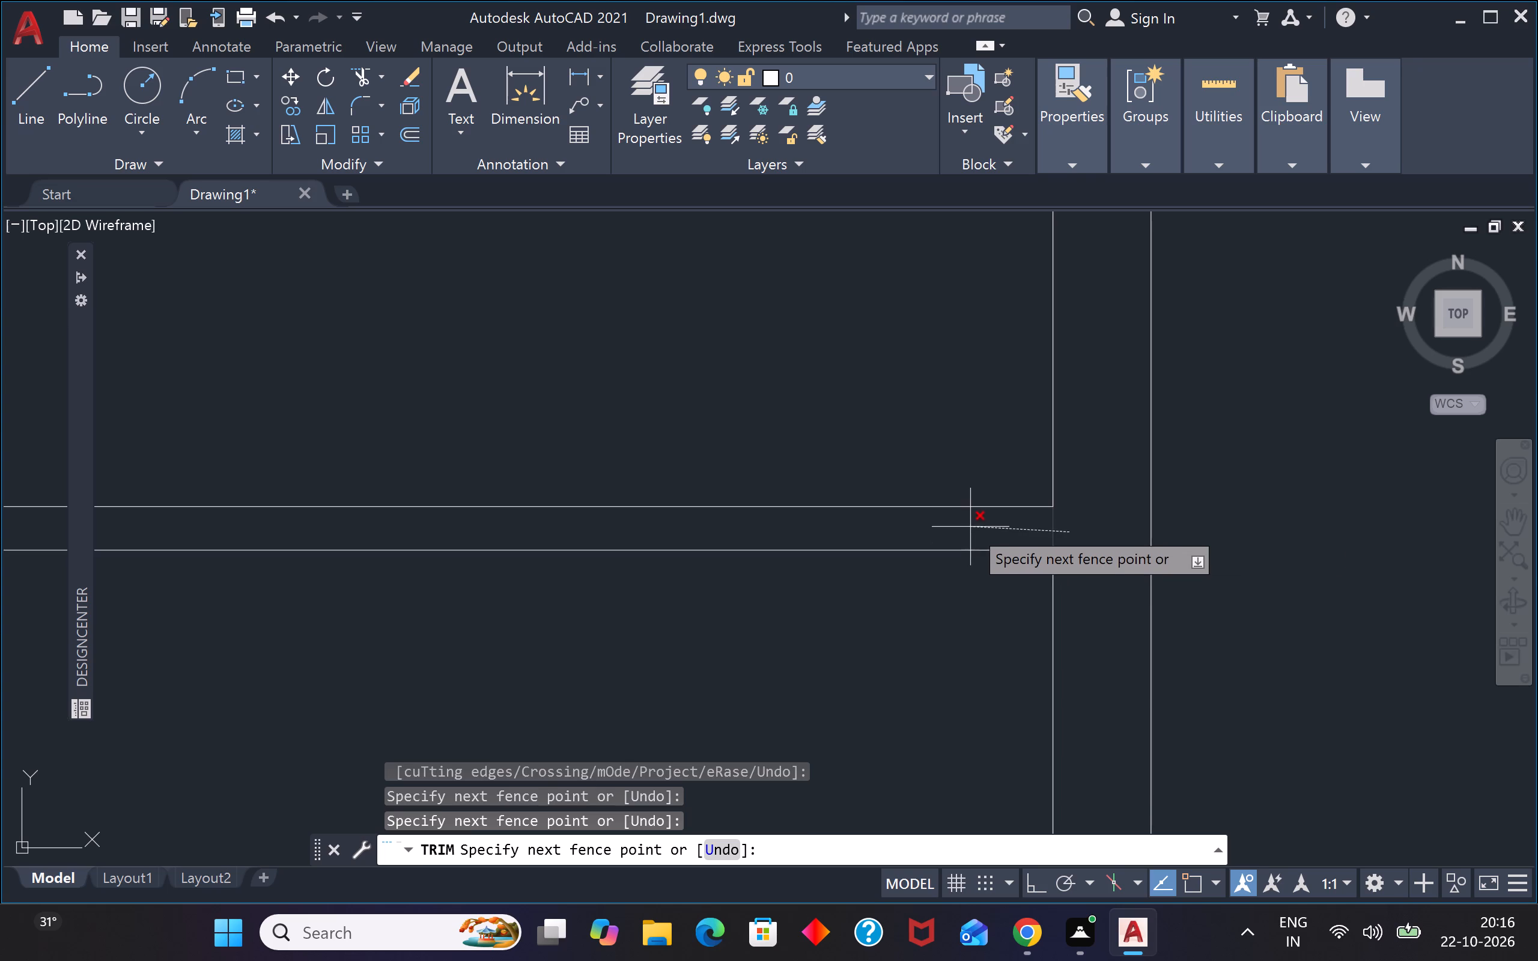
{"action": "left_click", "coordinate": [970, 526]}
{"action": "key", "text": "Escape"}
{"action": "key", "text": "Escape"}
{"action": "scroll", "coordinate": [969, 526], "scroll_direction": "down", "scroll_amount": 5}
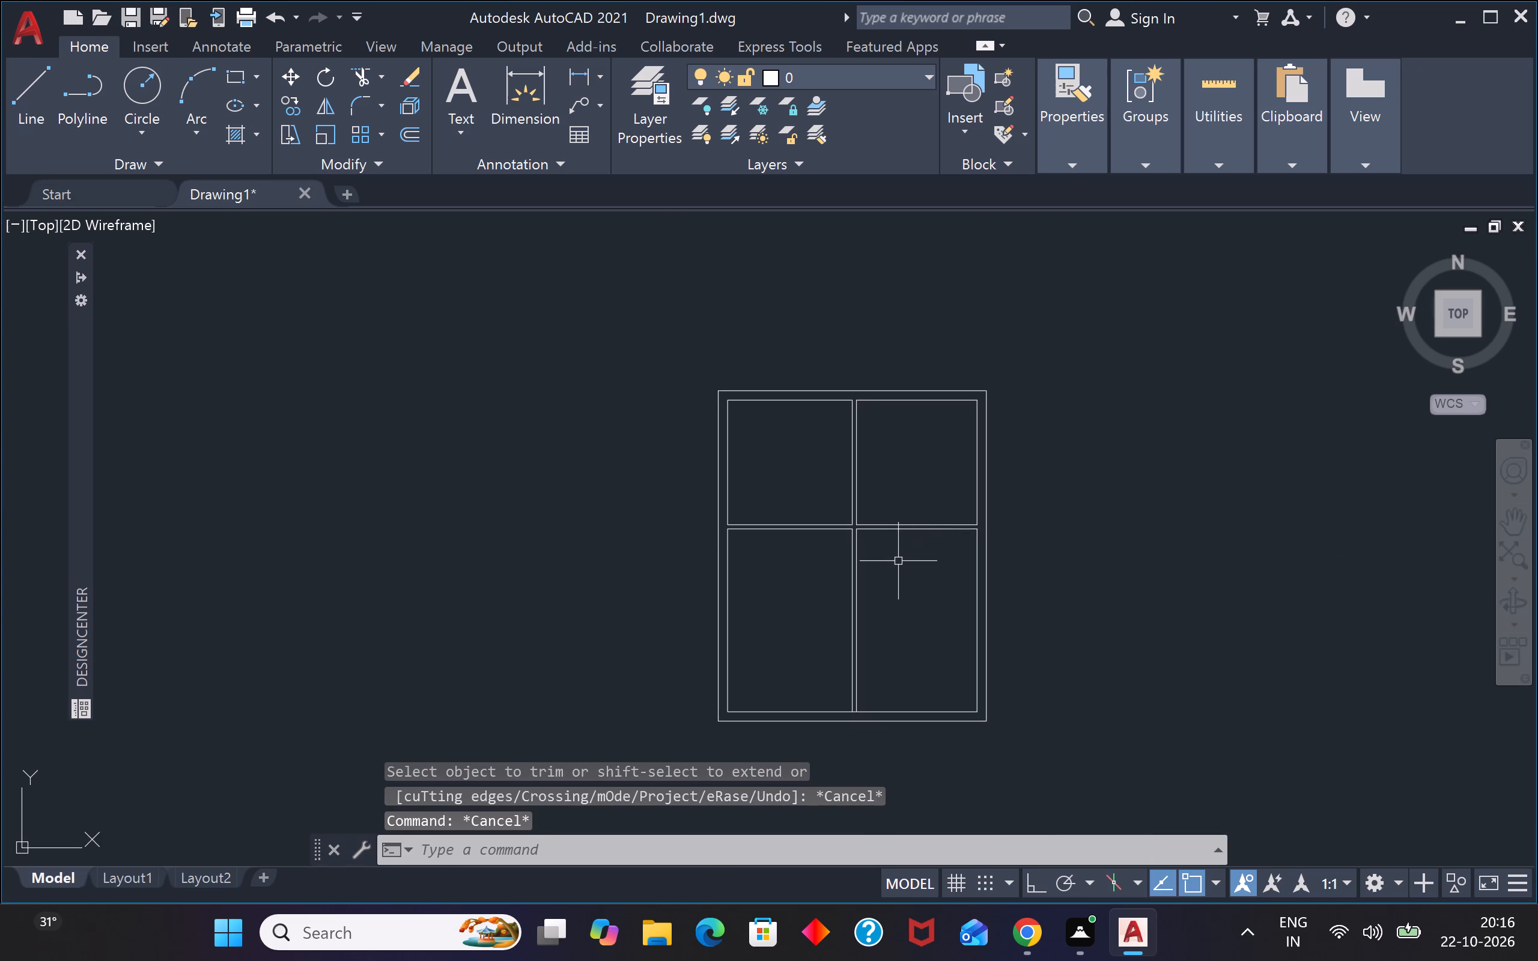
{"action": "key", "text": "Escape"}
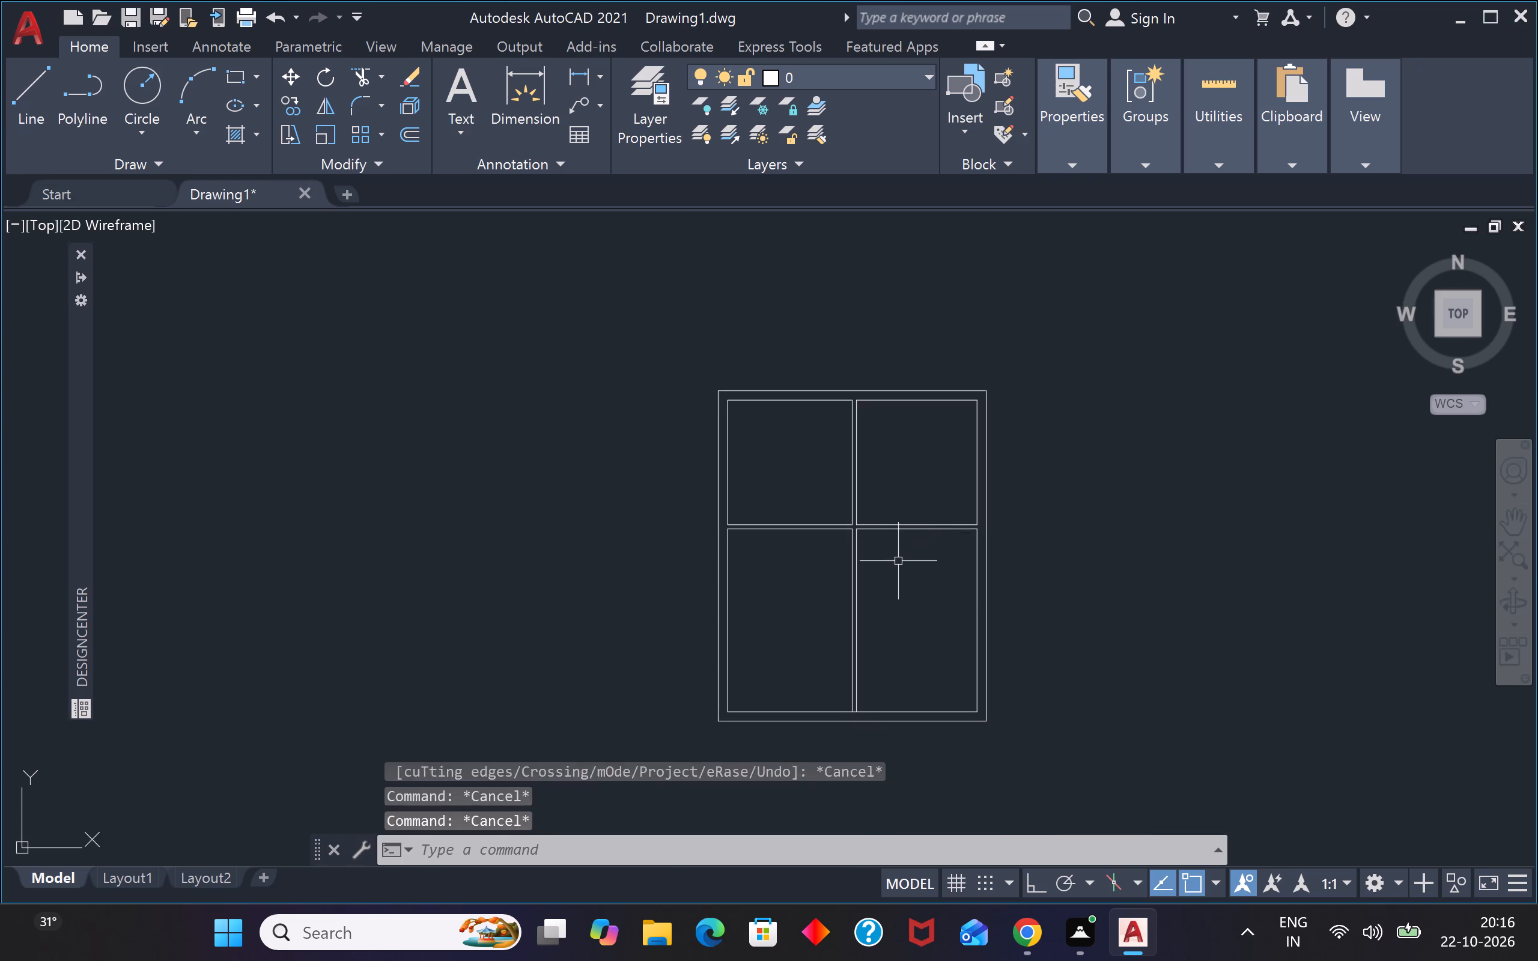
{"action": "key", "text": "Escape"}
Offset the lower face of the horizontal partition 5' downward in the lower-left room.
{"action": "type", "text": "o"}
{"action": "key", "text": "space"}
{"action": "type", "text": "5'"}
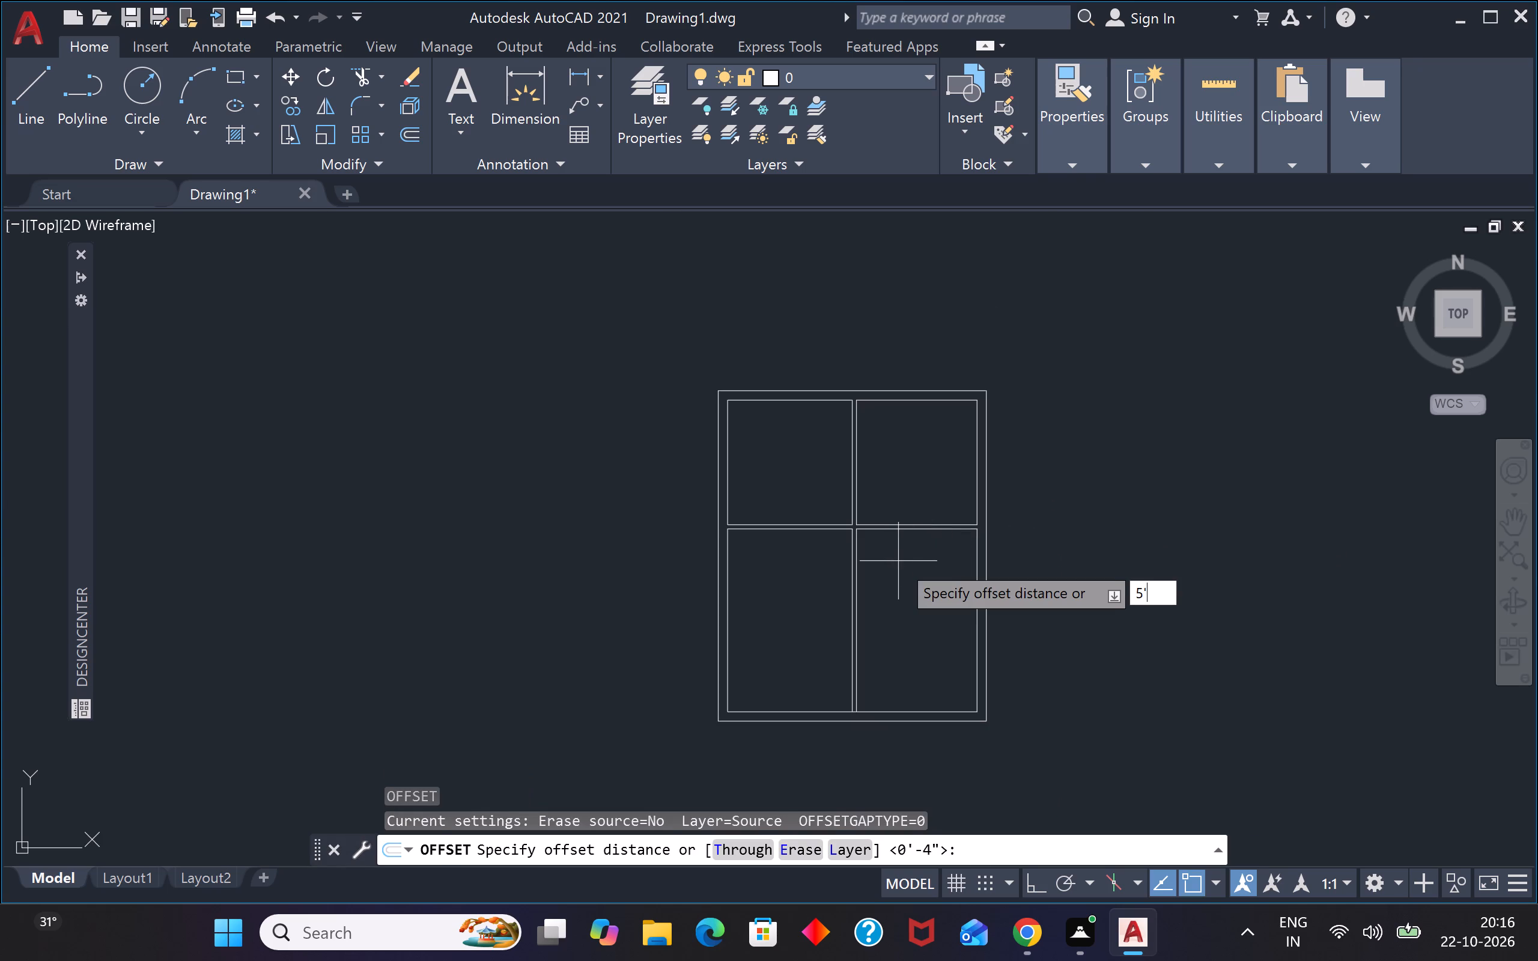
{"action": "key", "text": "Return"}
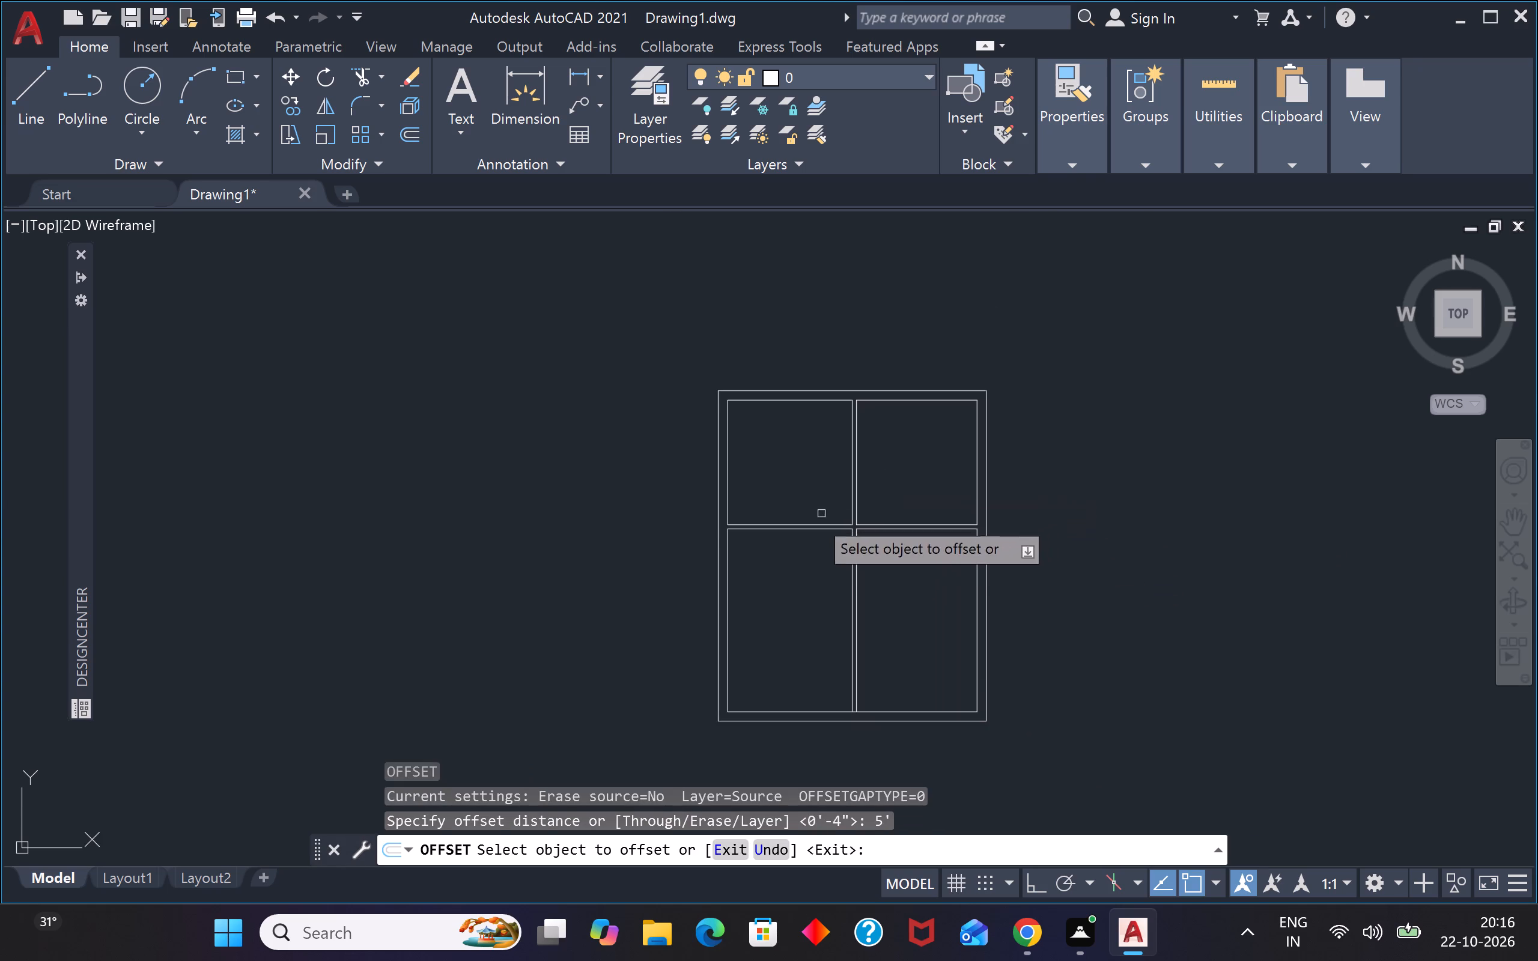
{"action": "left_click", "coordinate": [791, 530]}
{"action": "left_click", "coordinate": [806, 586]}
{"action": "key", "text": "Escape"}
{"action": "key", "text": "Escape"}
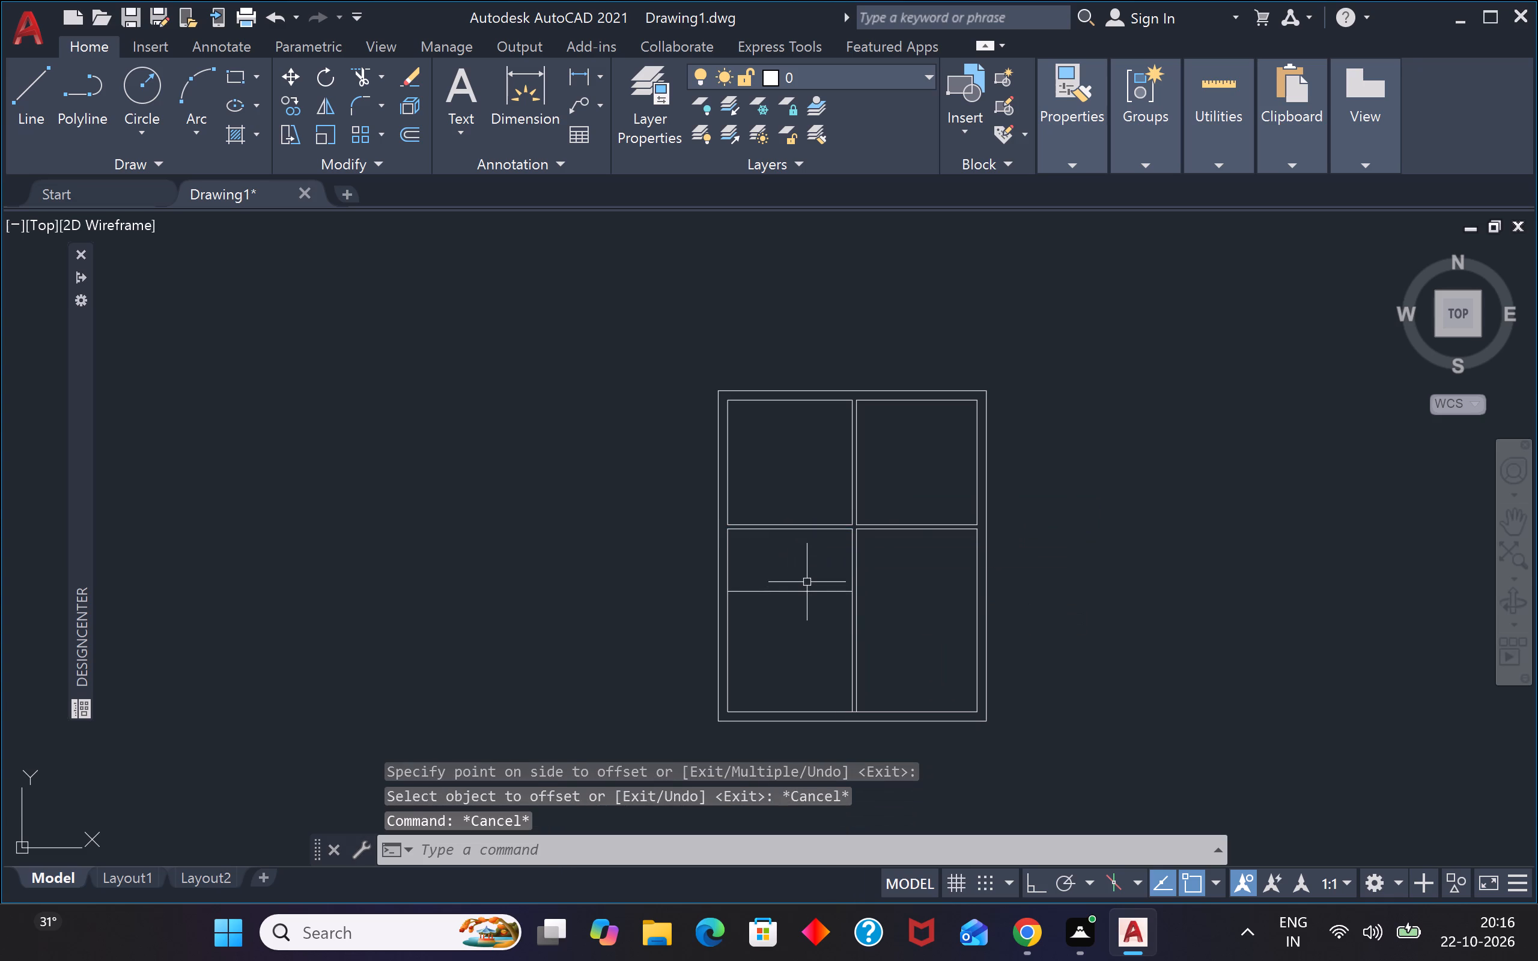
Offset the inner left wall line of the lower-left room 5' to the right.
{"action": "type", "text": "o"}
{"action": "key", "text": "space"}
{"action": "key", "text": "Return"}
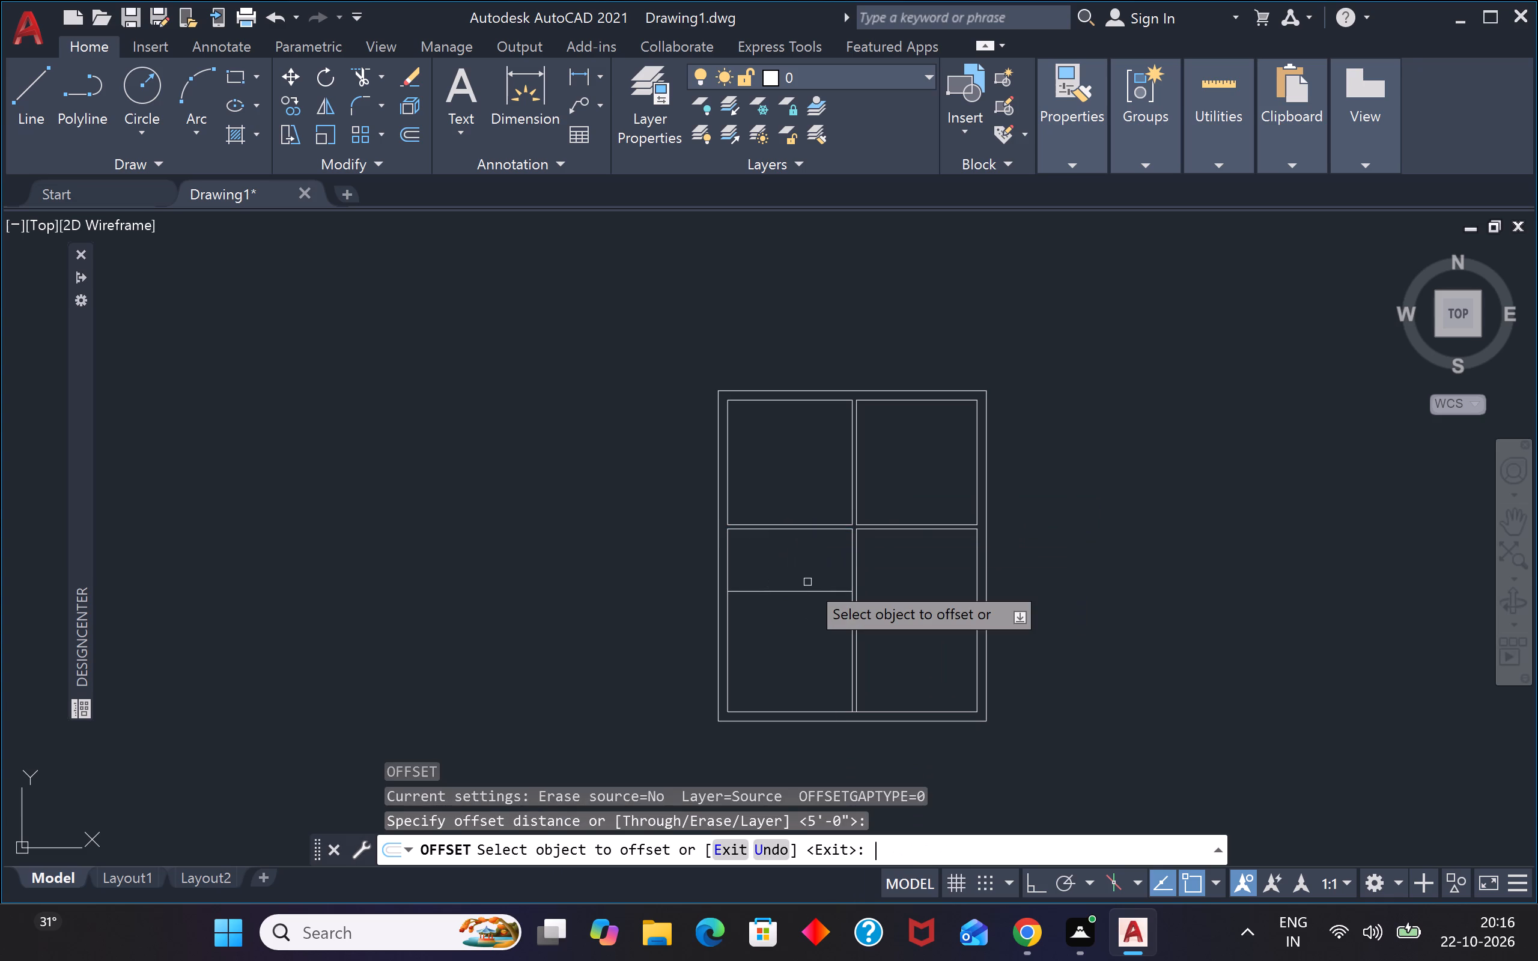
{"action": "left_click", "coordinate": [728, 563]}
{"action": "left_click", "coordinate": [756, 566]}
{"action": "key", "text": "Escape"}
{"action": "key", "text": "Escape"}
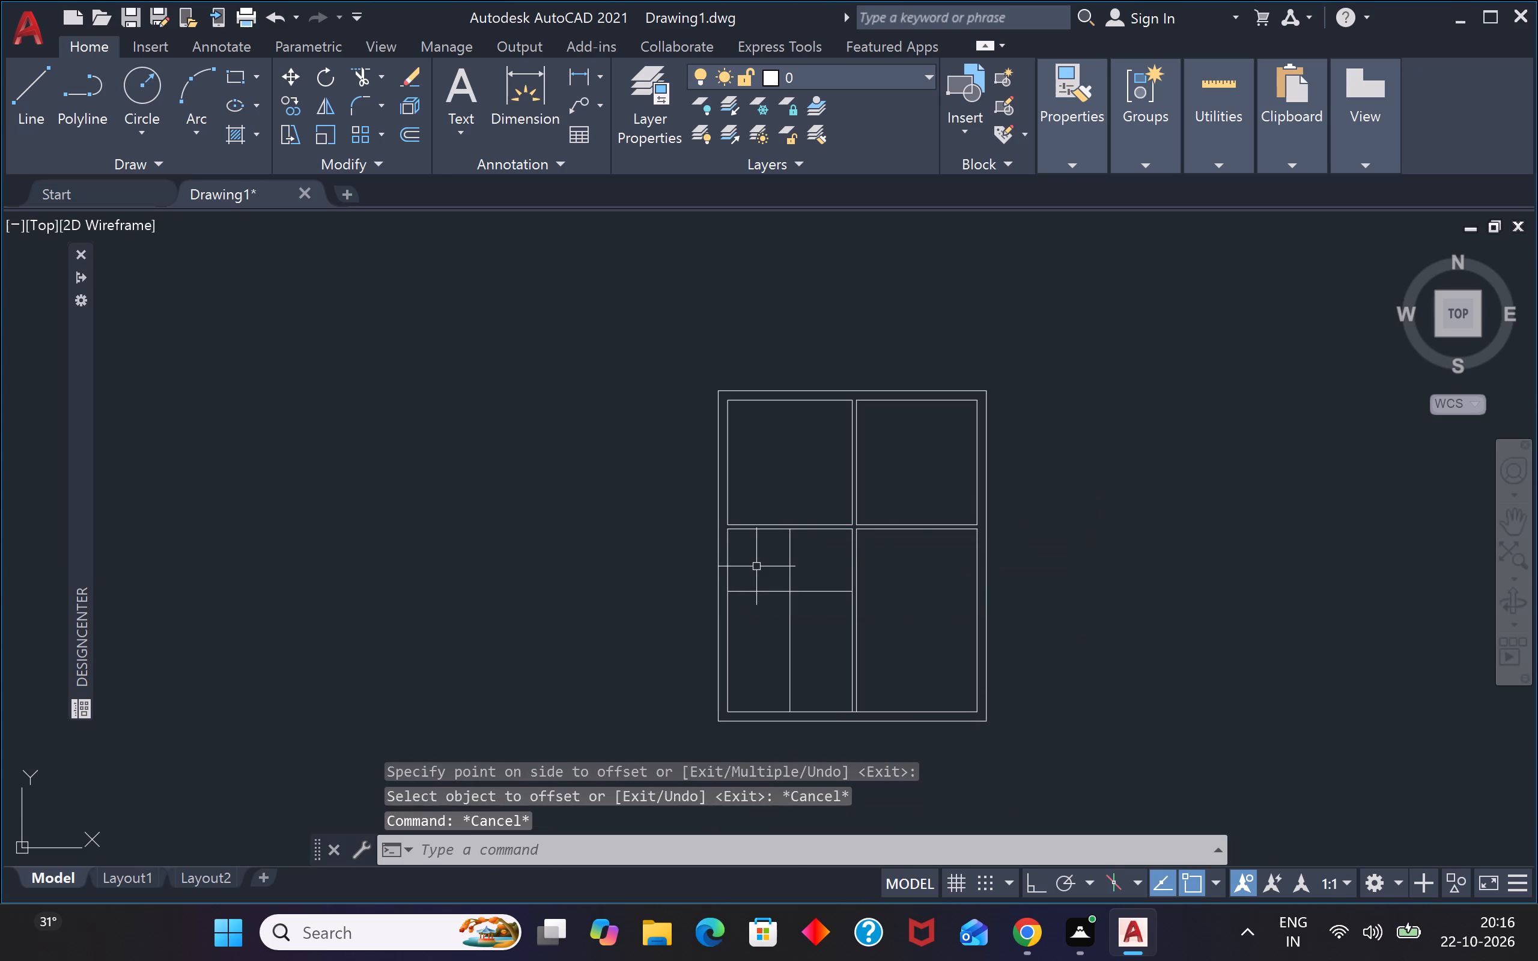
Offset the lower-left room's new vertical line 4" to the right and its new horizontal line 4" downward.
{"action": "type", "text": "o"}
{"action": "key", "text": "space"}
{"action": "type", "text": "4\""}
{"action": "key", "text": "Return"}
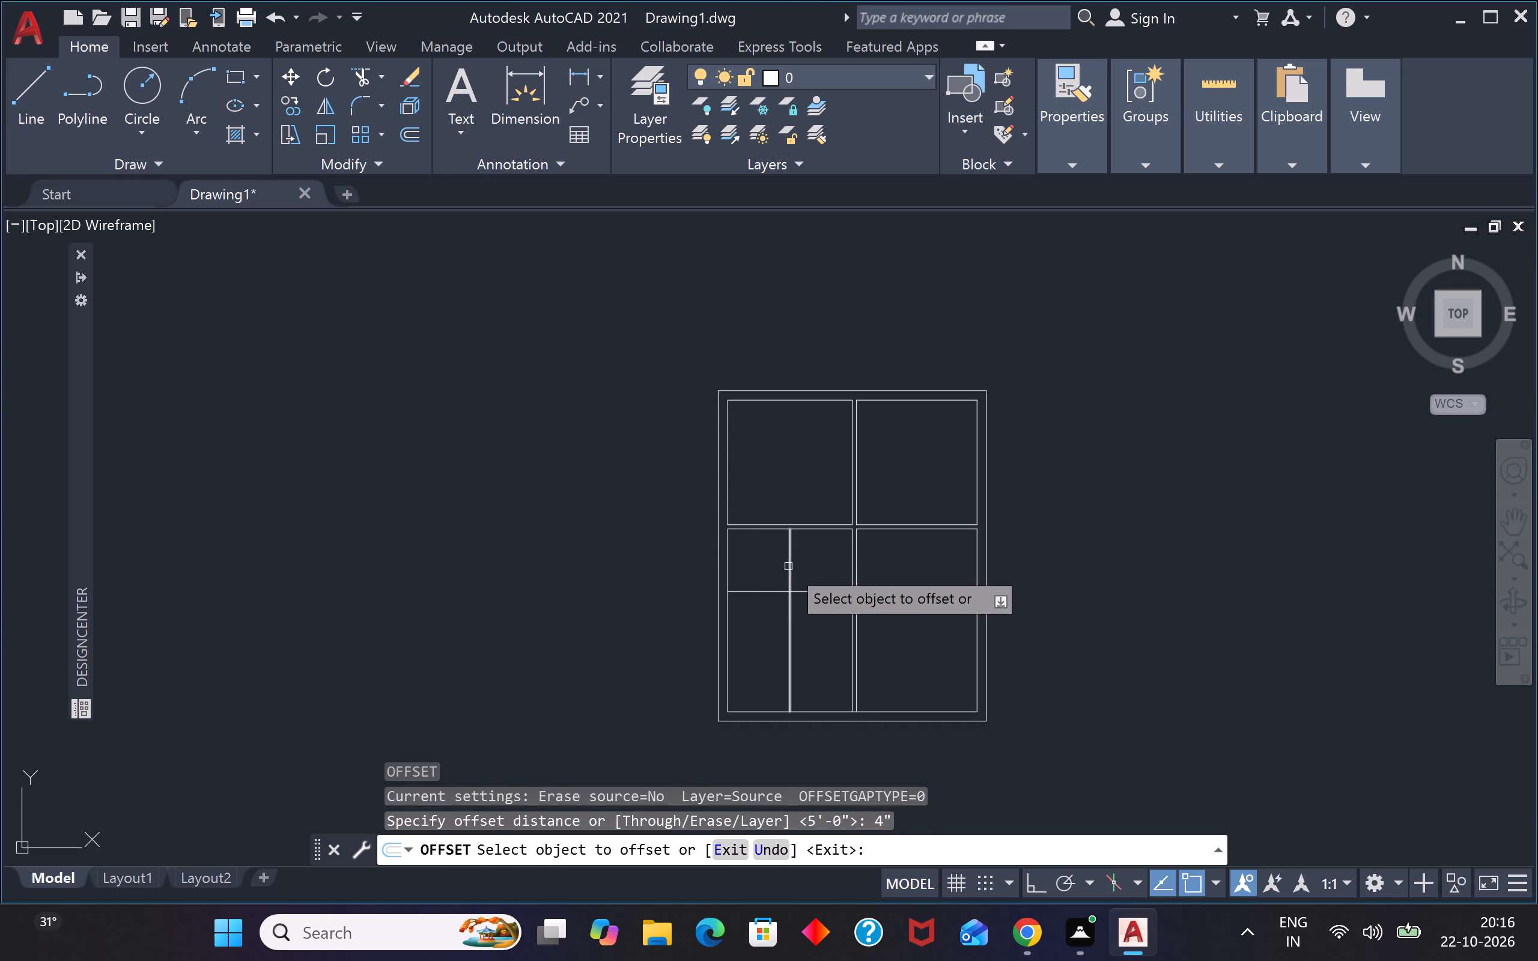
{"action": "left_click", "coordinate": [788, 564]}
{"action": "left_click", "coordinate": [820, 567]}
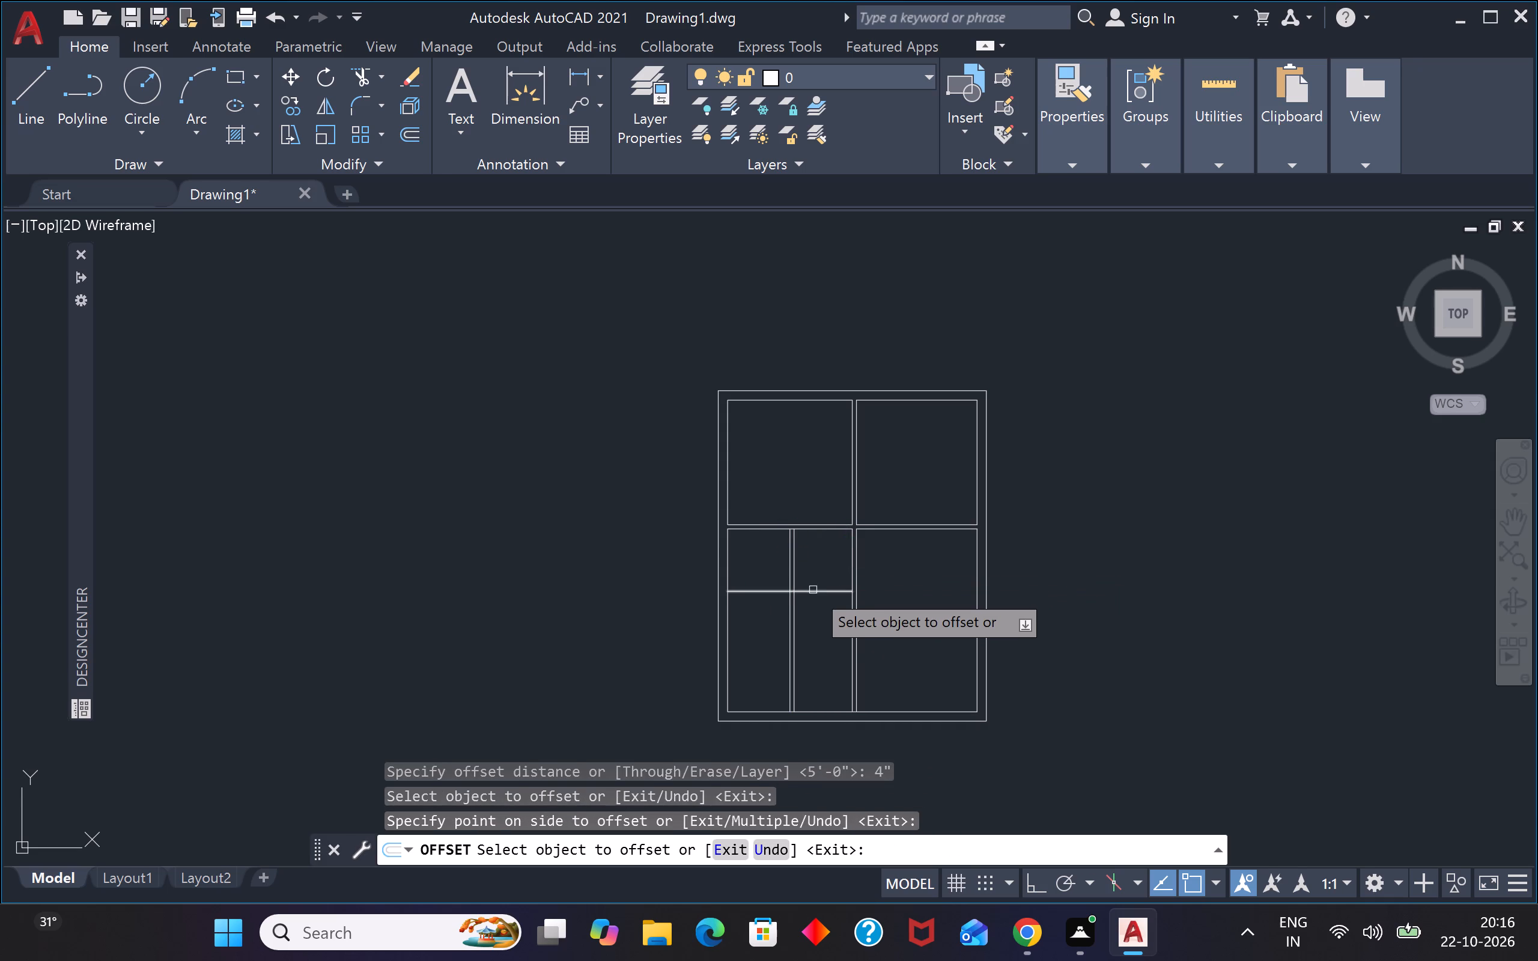
{"action": "left_click", "coordinate": [812, 590]}
{"action": "left_click", "coordinate": [814, 668]}
{"action": "key", "text": "Escape"}
{"action": "key", "text": "Escape"}
{"action": "key", "text": "Escape"}
Trim the small room's horizontal line pair beyond its vertical wall and the vertical line pair below its horizontal wall.
{"action": "type", "text": "ttr"}
{"action": "key", "text": "BackSpace"}
{"action": "key", "text": "BackSpace"}
{"action": "key", "text": "BackSpace"}
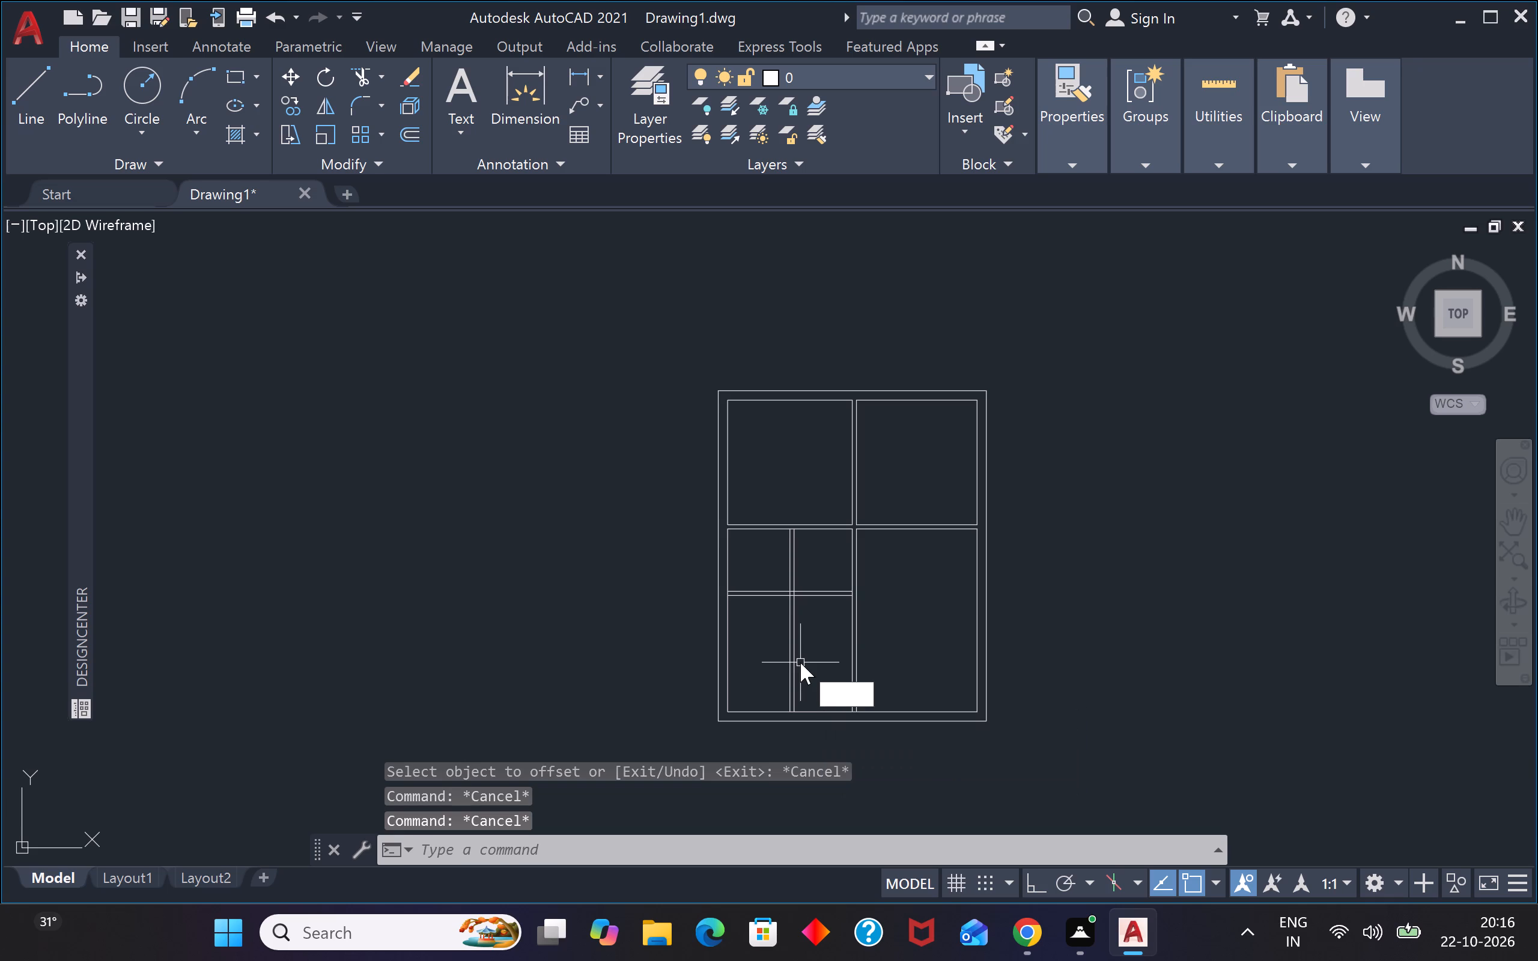
{"action": "type", "text": "tr"}
{"action": "key", "text": "space"}
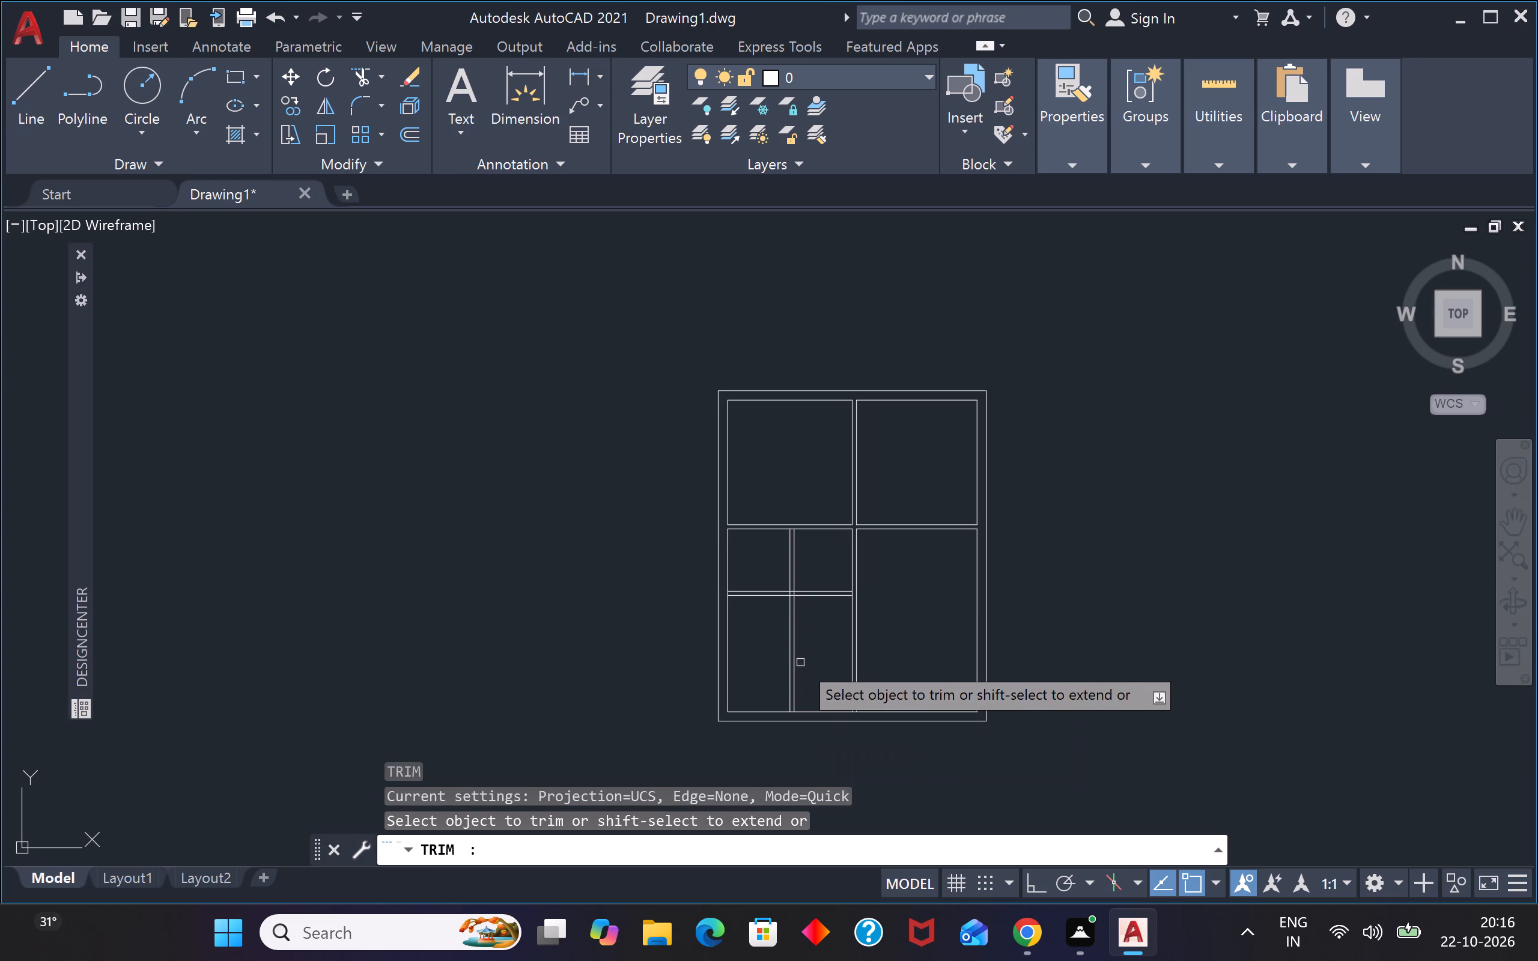
{"action": "left_click", "coordinate": [811, 613]}
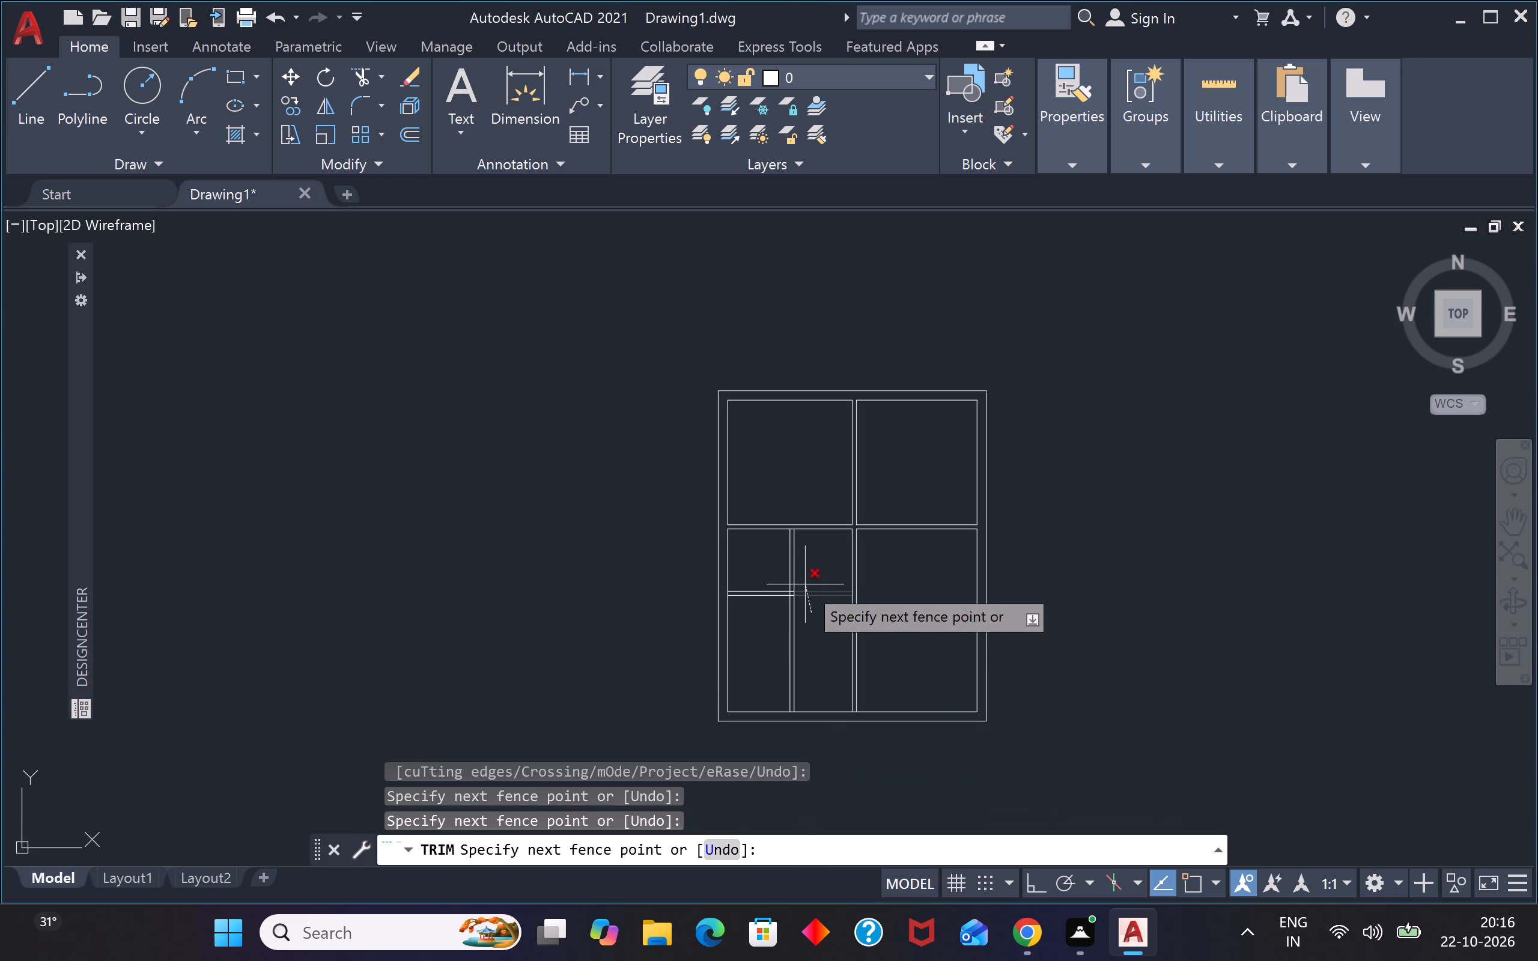
{"action": "left_click", "coordinate": [806, 584]}
{"action": "left_click", "coordinate": [816, 635]}
{"action": "left_click", "coordinate": [781, 630]}
Trim the crossing line stubs inside the small room's lower-right wall corner to make a clean corner.
{"action": "scroll", "coordinate": [773, 589], "scroll_direction": "up", "scroll_amount": 5}
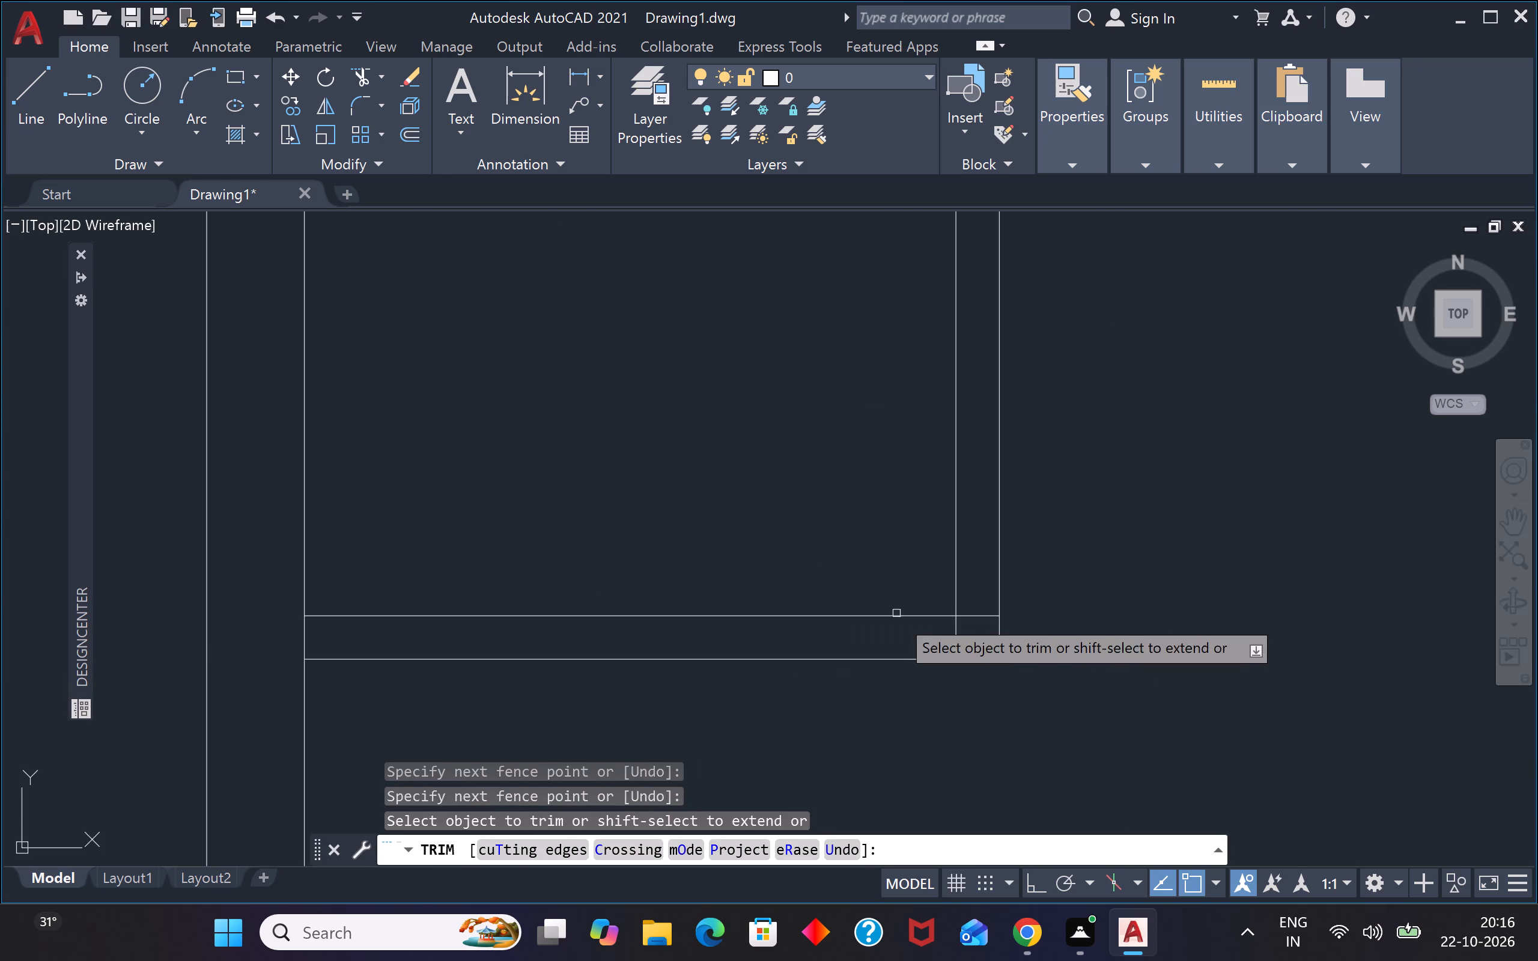
{"action": "scroll", "coordinate": [925, 628], "scroll_direction": "up", "scroll_amount": 2}
{"action": "left_click", "coordinate": [1054, 567]}
{"action": "double_click", "coordinate": [1056, 628]}
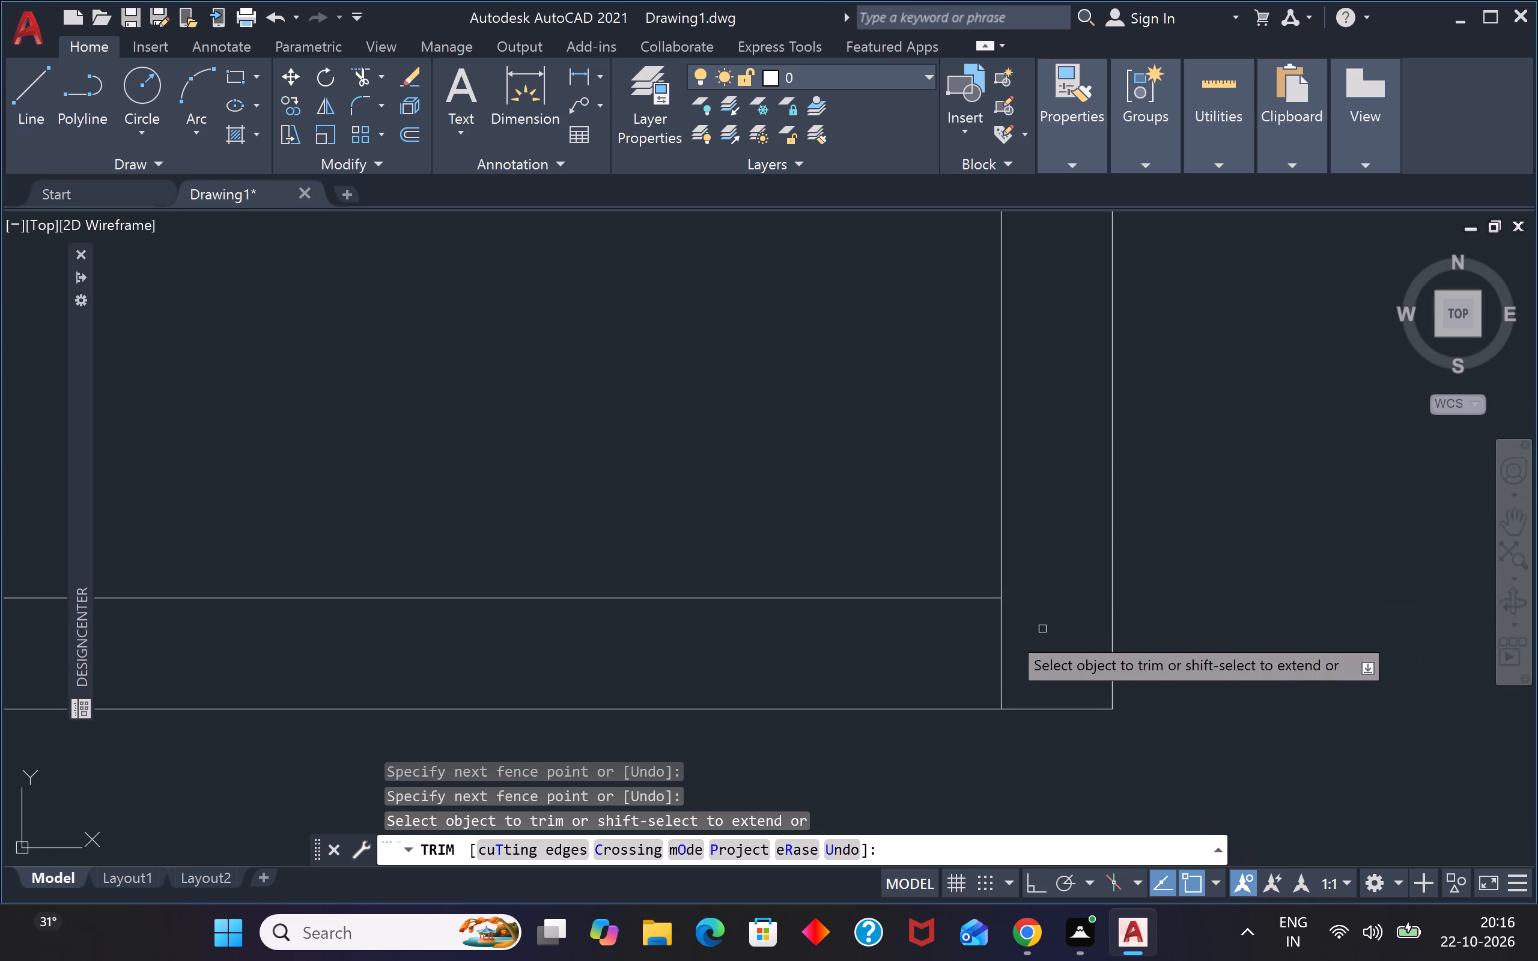
{"action": "left_click", "coordinate": [920, 633]}
{"action": "left_click", "coordinate": [1038, 634]}
Trim the line segments closing the small room's walls where they meet the horizontal partition and the left outer wall.
{"action": "scroll", "coordinate": [1036, 634], "scroll_direction": "down", "scroll_amount": 6}
{"action": "scroll", "coordinate": [1035, 381], "scroll_direction": "up", "scroll_amount": 5}
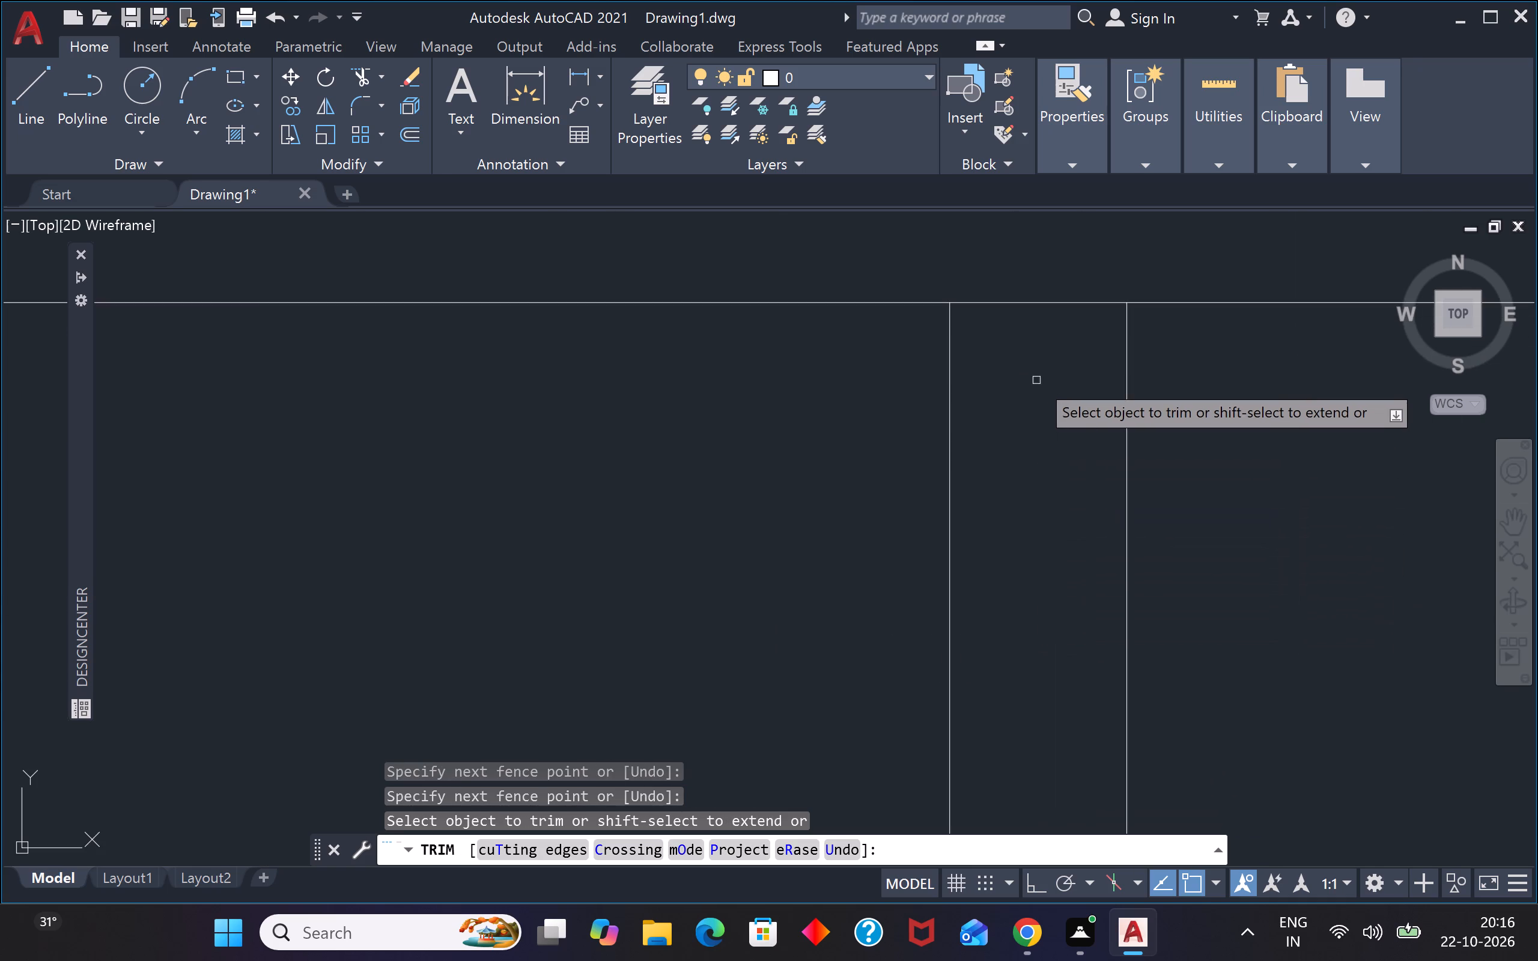
{"action": "left_click_drag", "start_coordinate": [1041, 381], "coordinate": [1047, 380]}
{"action": "left_click", "coordinate": [1050, 262]}
{"action": "scroll", "coordinate": [1048, 264], "scroll_direction": "down", "scroll_amount": 7}
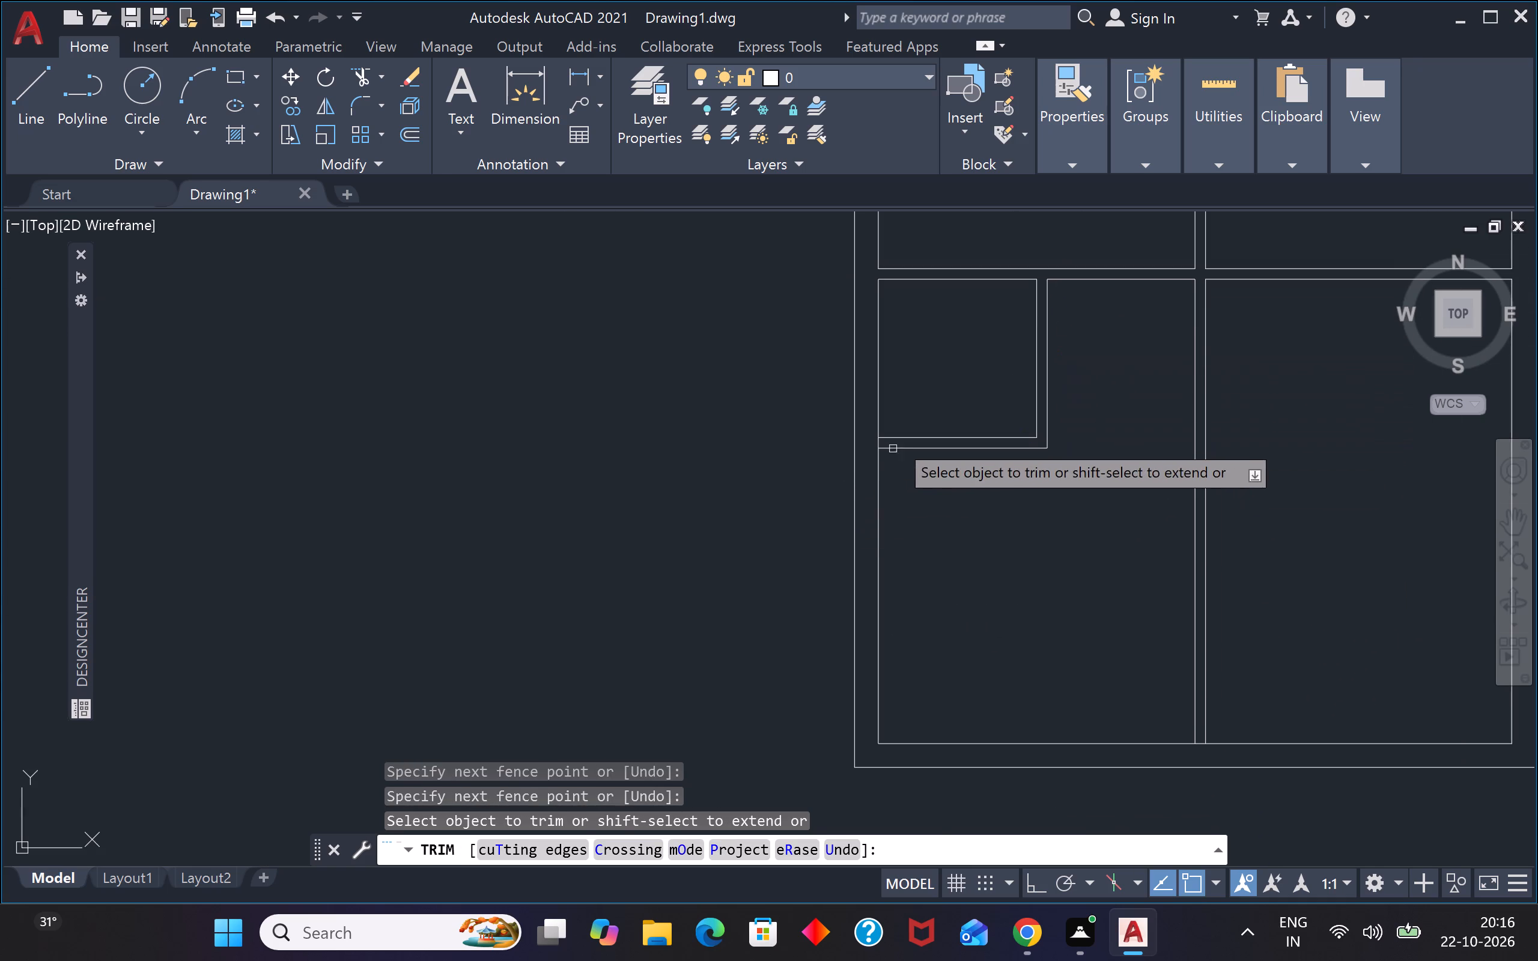
{"action": "scroll", "coordinate": [898, 437], "scroll_direction": "up", "scroll_amount": 4}
{"action": "left_click", "coordinate": [864, 488]}
{"action": "left_click", "coordinate": [767, 476]}
{"action": "scroll", "coordinate": [770, 473], "scroll_direction": "down", "scroll_amount": 5}
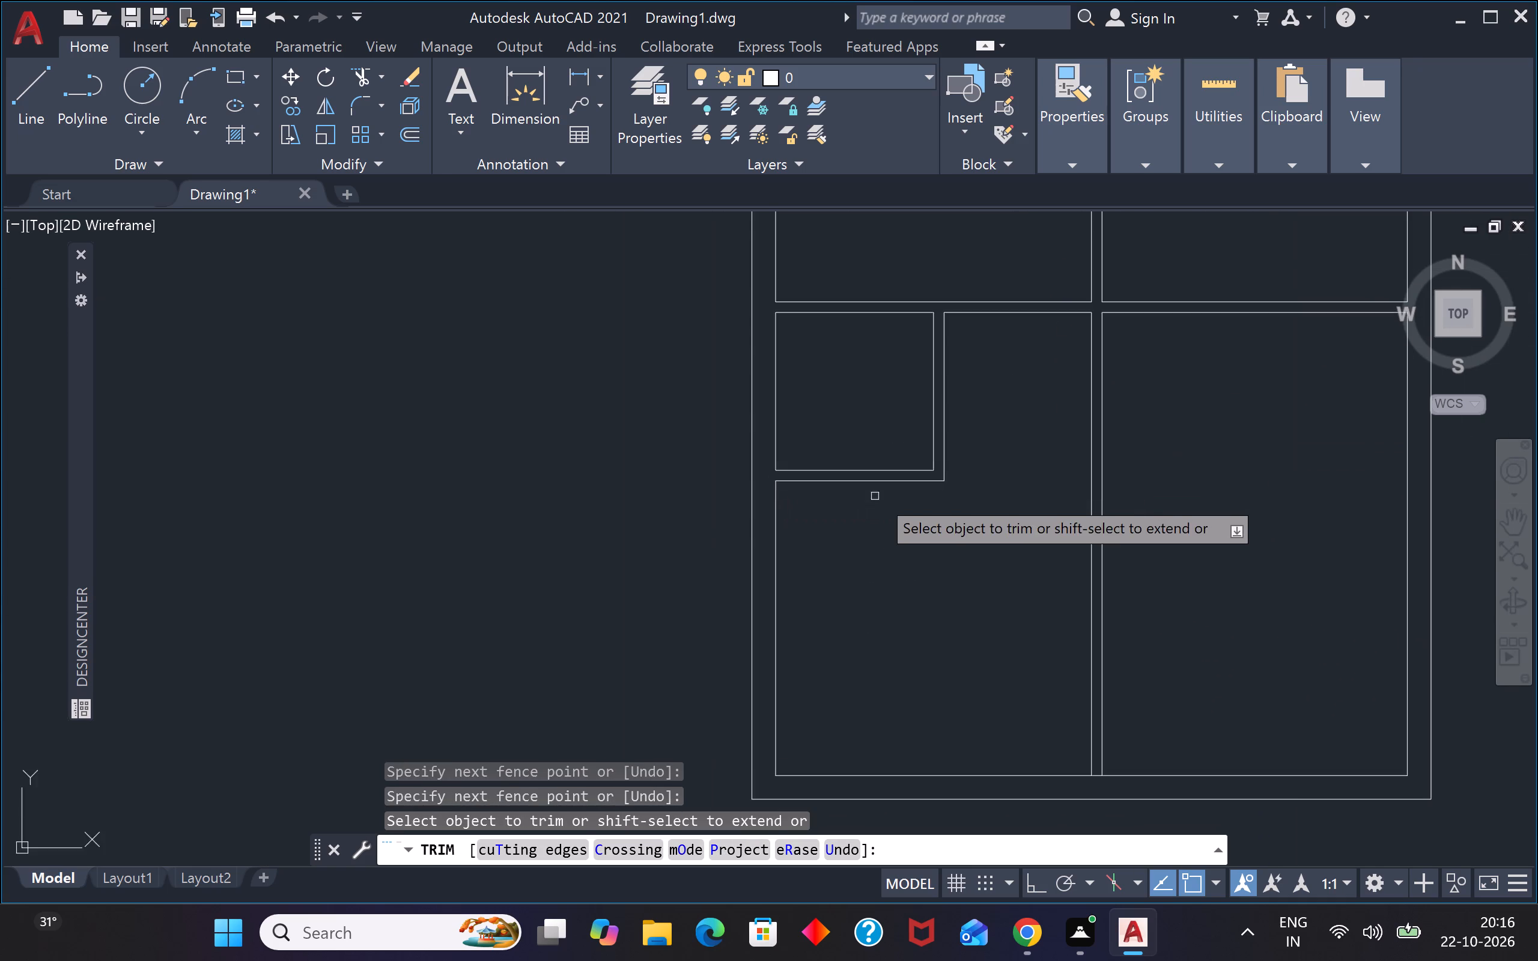
{"action": "scroll", "coordinate": [878, 496], "scroll_direction": "down", "scroll_amount": 2}
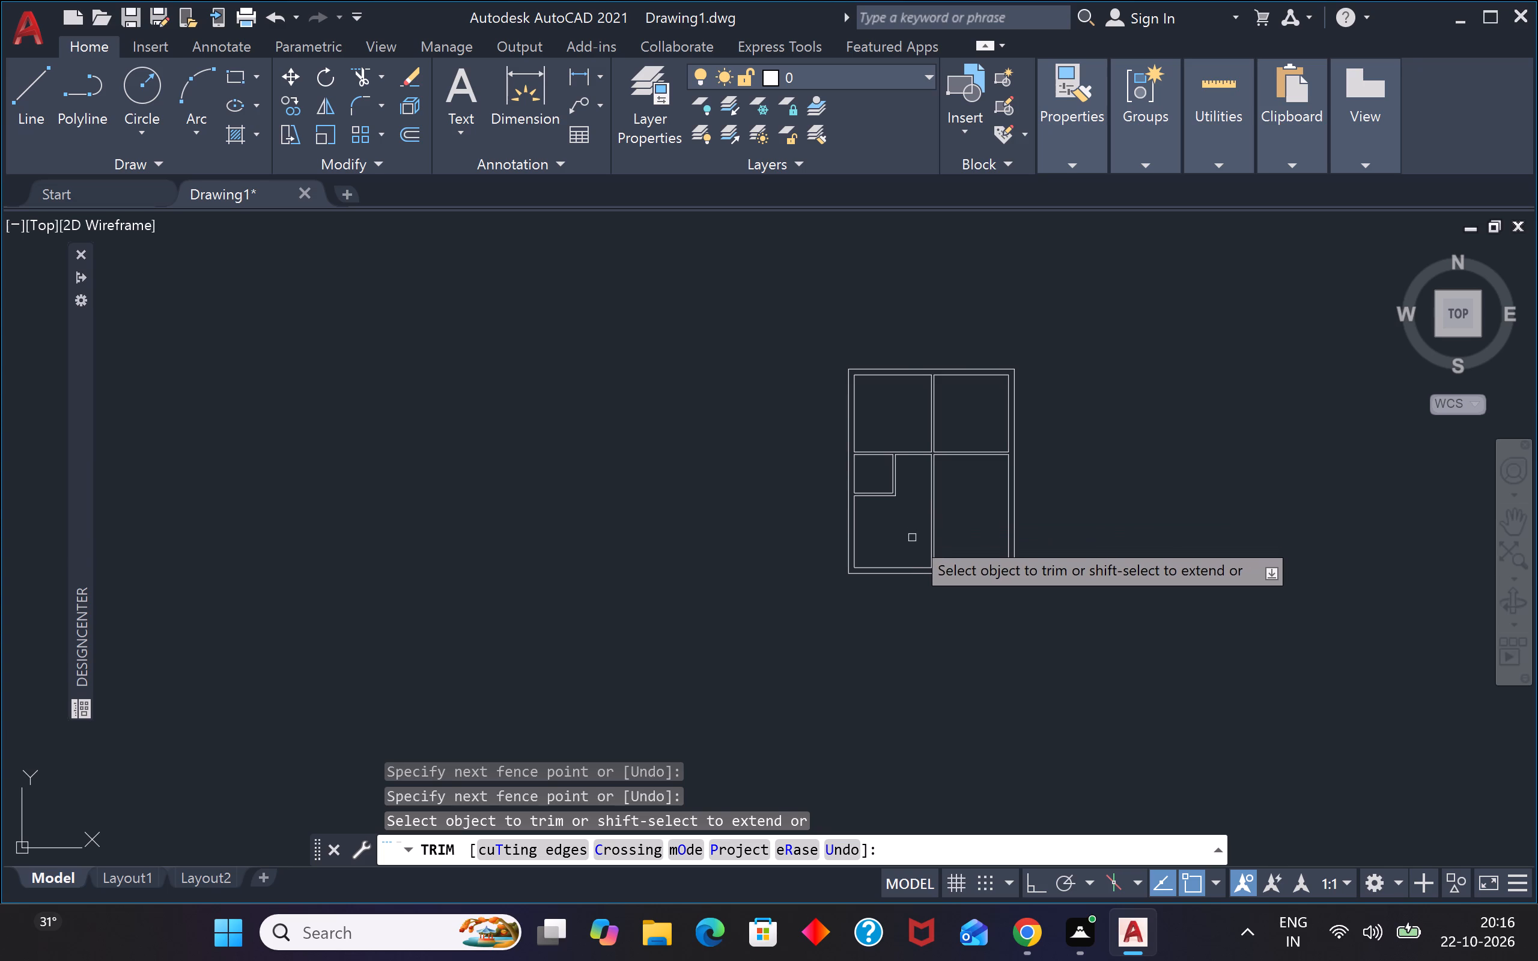
{"action": "key", "text": "Escape"}
{"action": "key", "text": "Escape"}
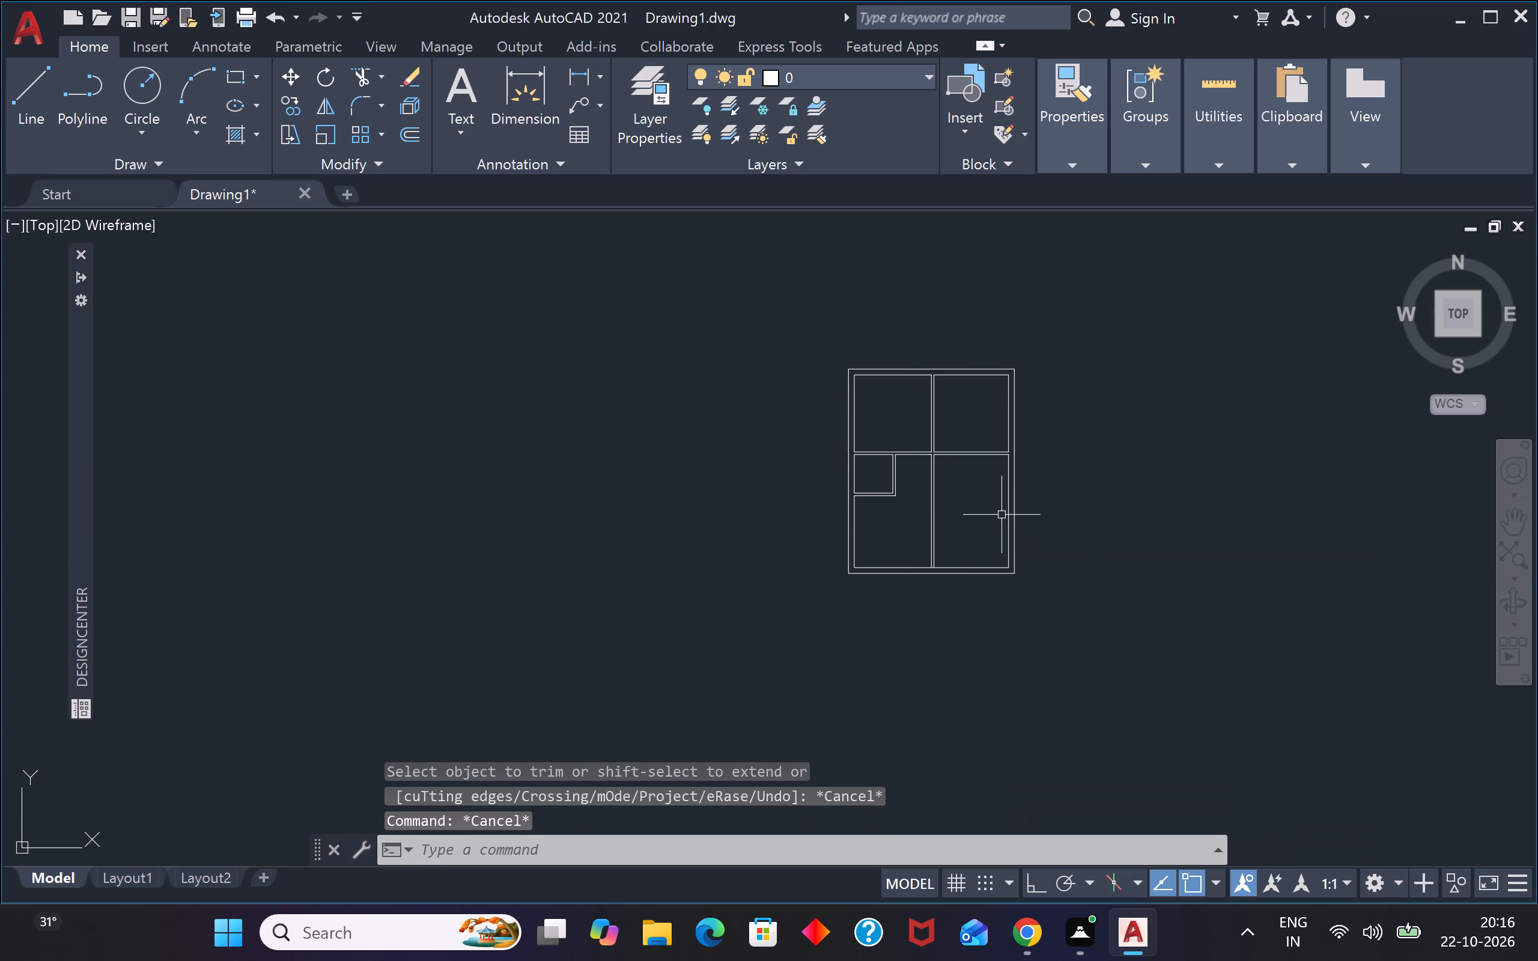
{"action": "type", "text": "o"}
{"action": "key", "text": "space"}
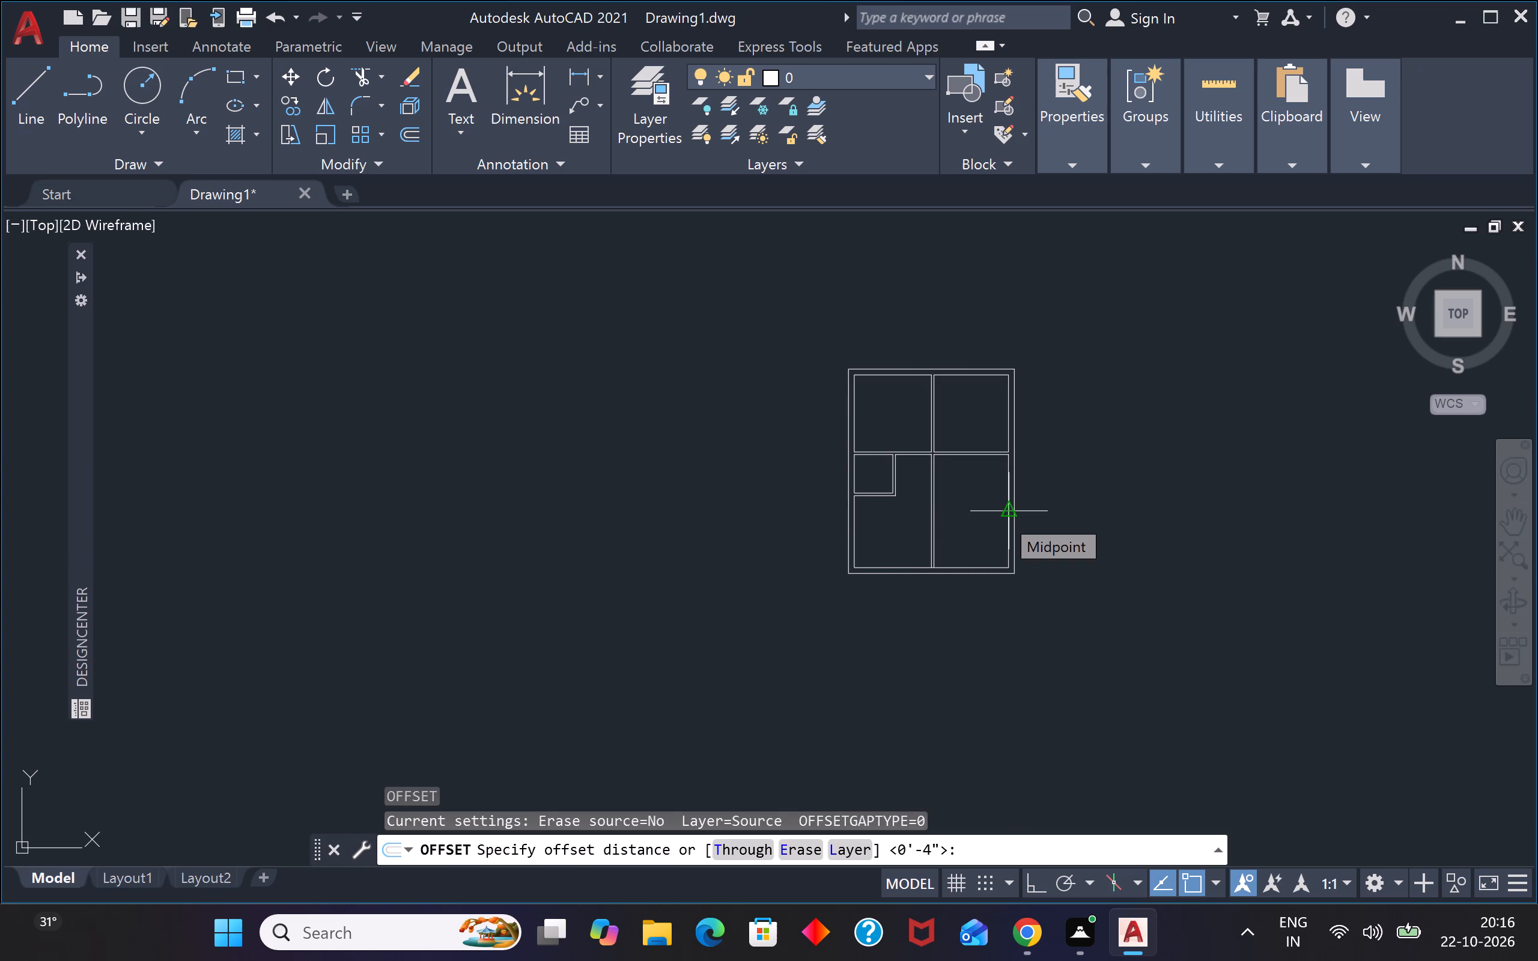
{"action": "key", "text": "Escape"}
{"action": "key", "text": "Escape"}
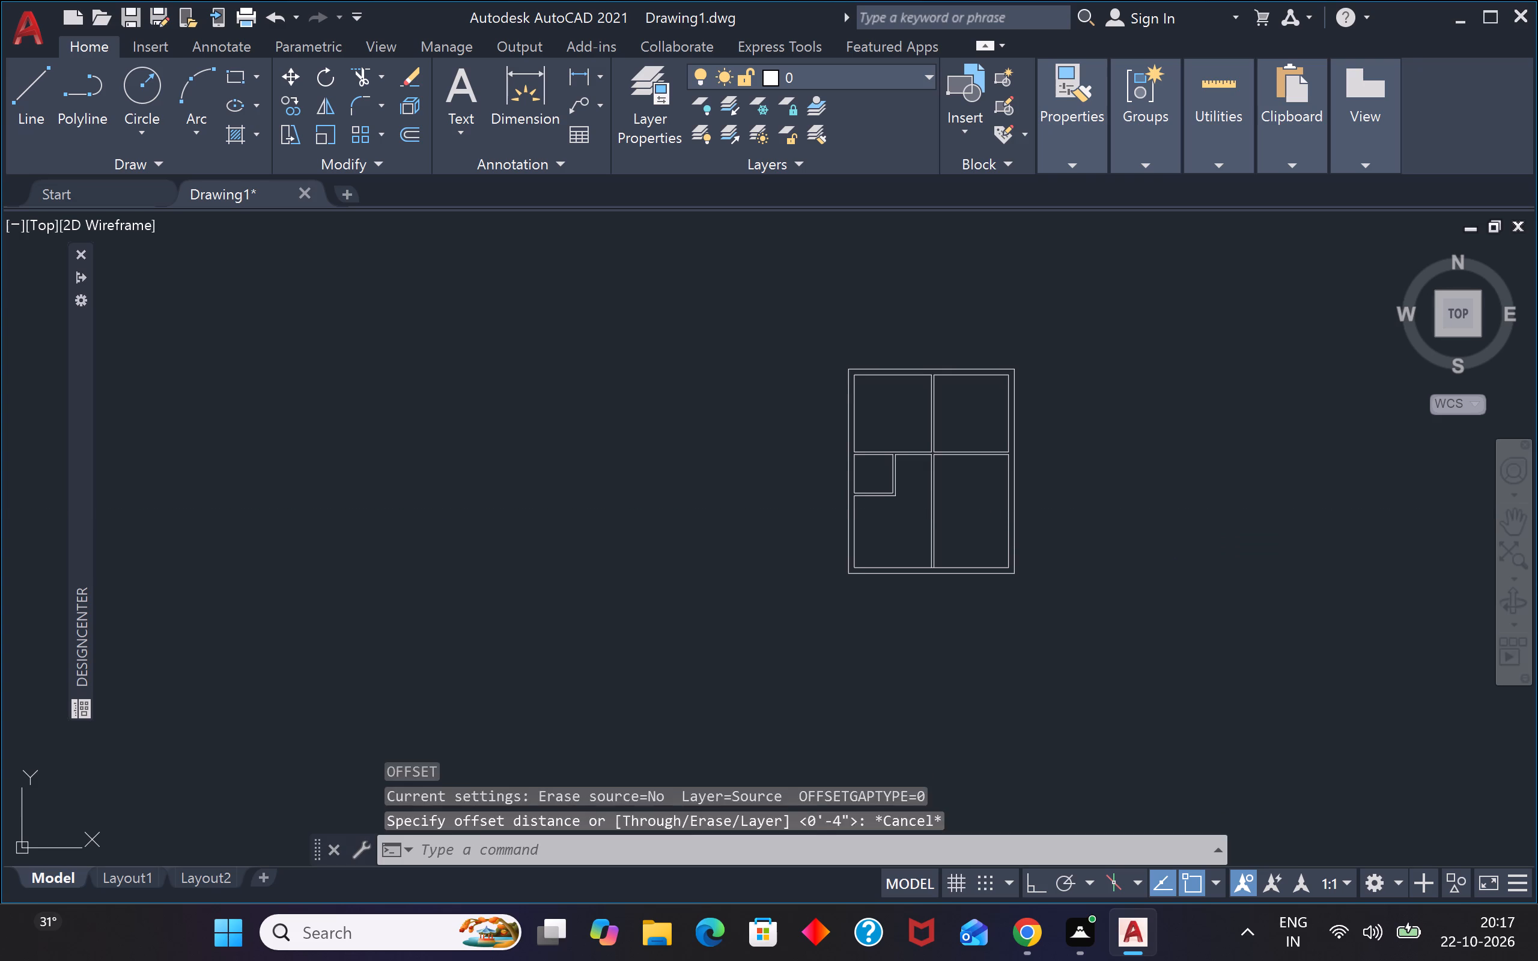
Draw a 4" vertical line across the horizontal partition at the right face of the central junction.
{"action": "type", "text": "l"}
{"action": "key", "text": "space"}
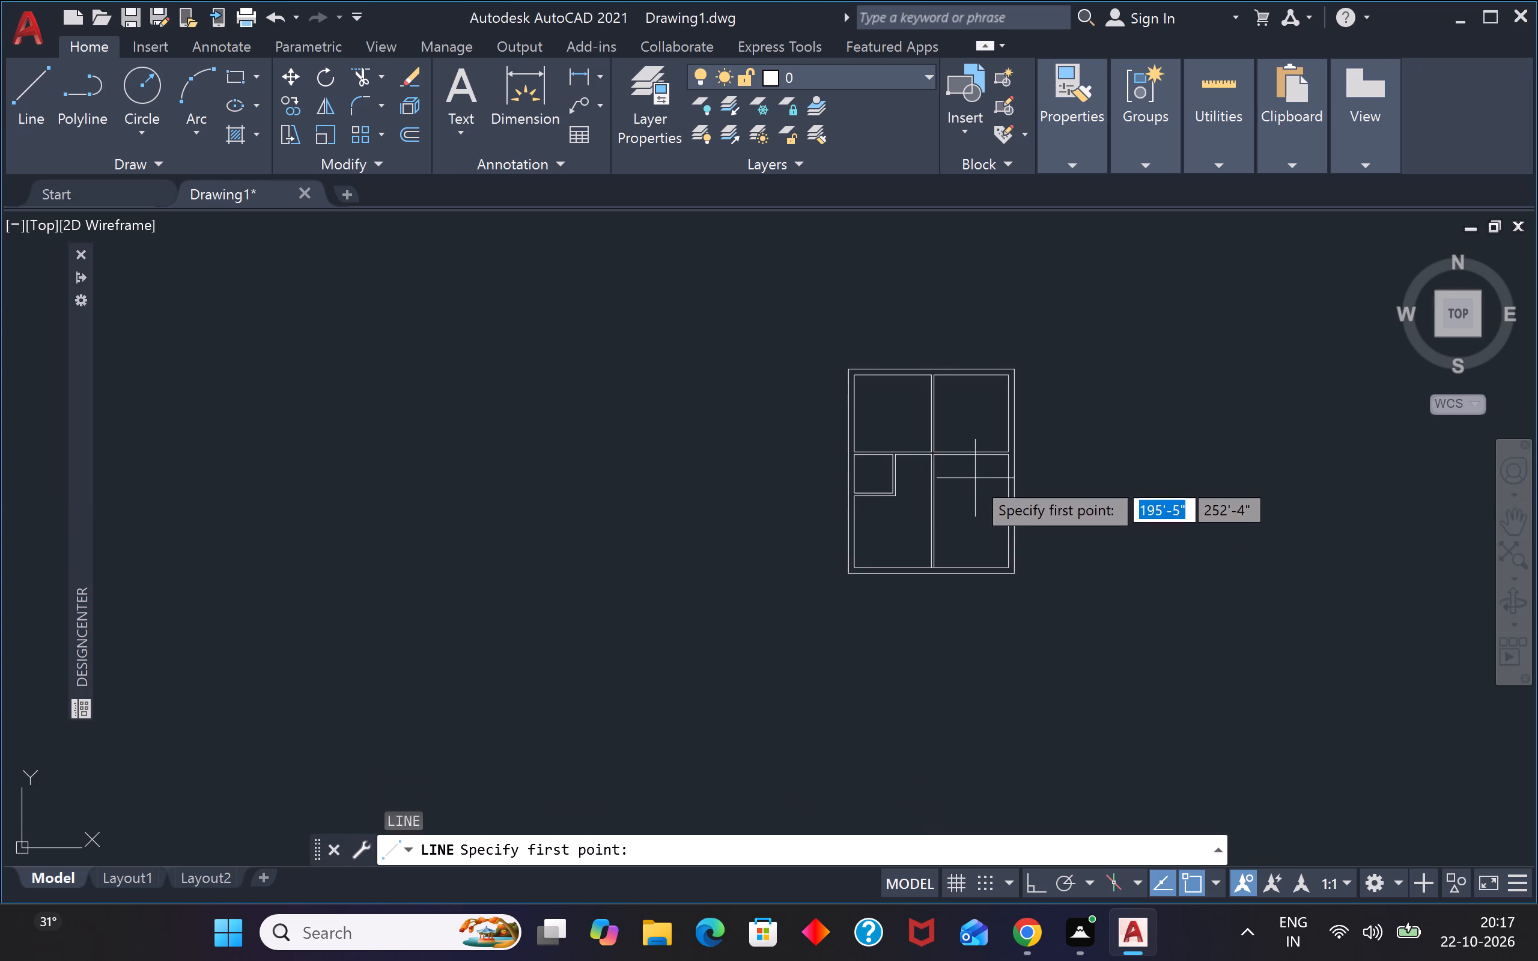
{"action": "scroll", "coordinate": [940, 446], "scroll_direction": "up", "scroll_amount": 6}
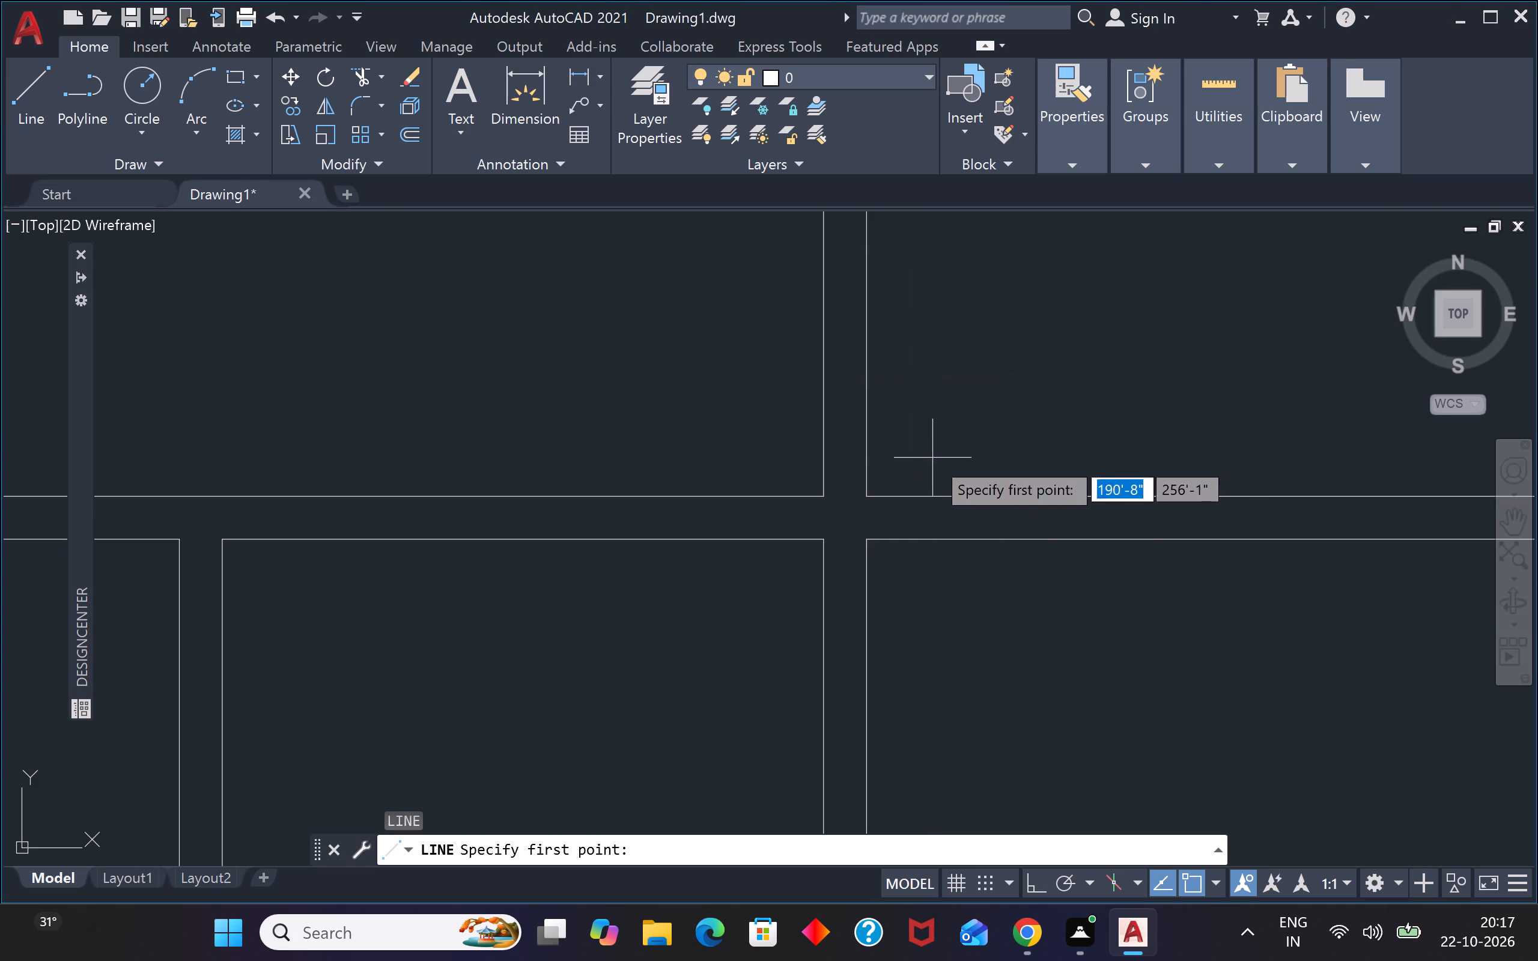
{"action": "left_click", "coordinate": [866, 495]}
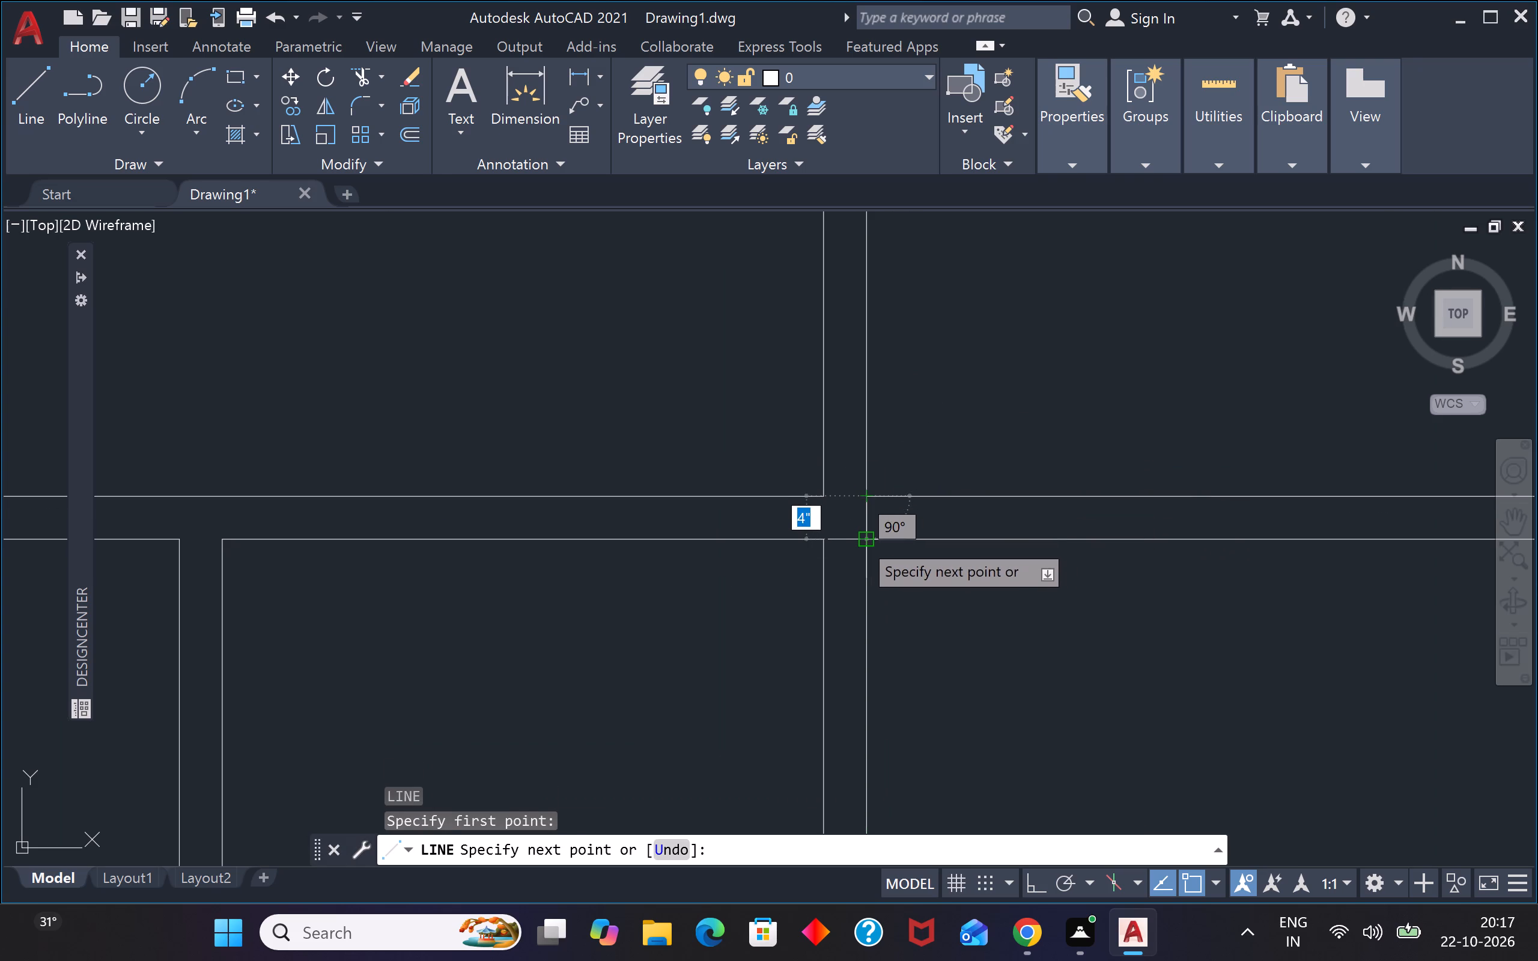
{"action": "left_click", "coordinate": [860, 539]}
{"action": "key", "text": "Escape"}
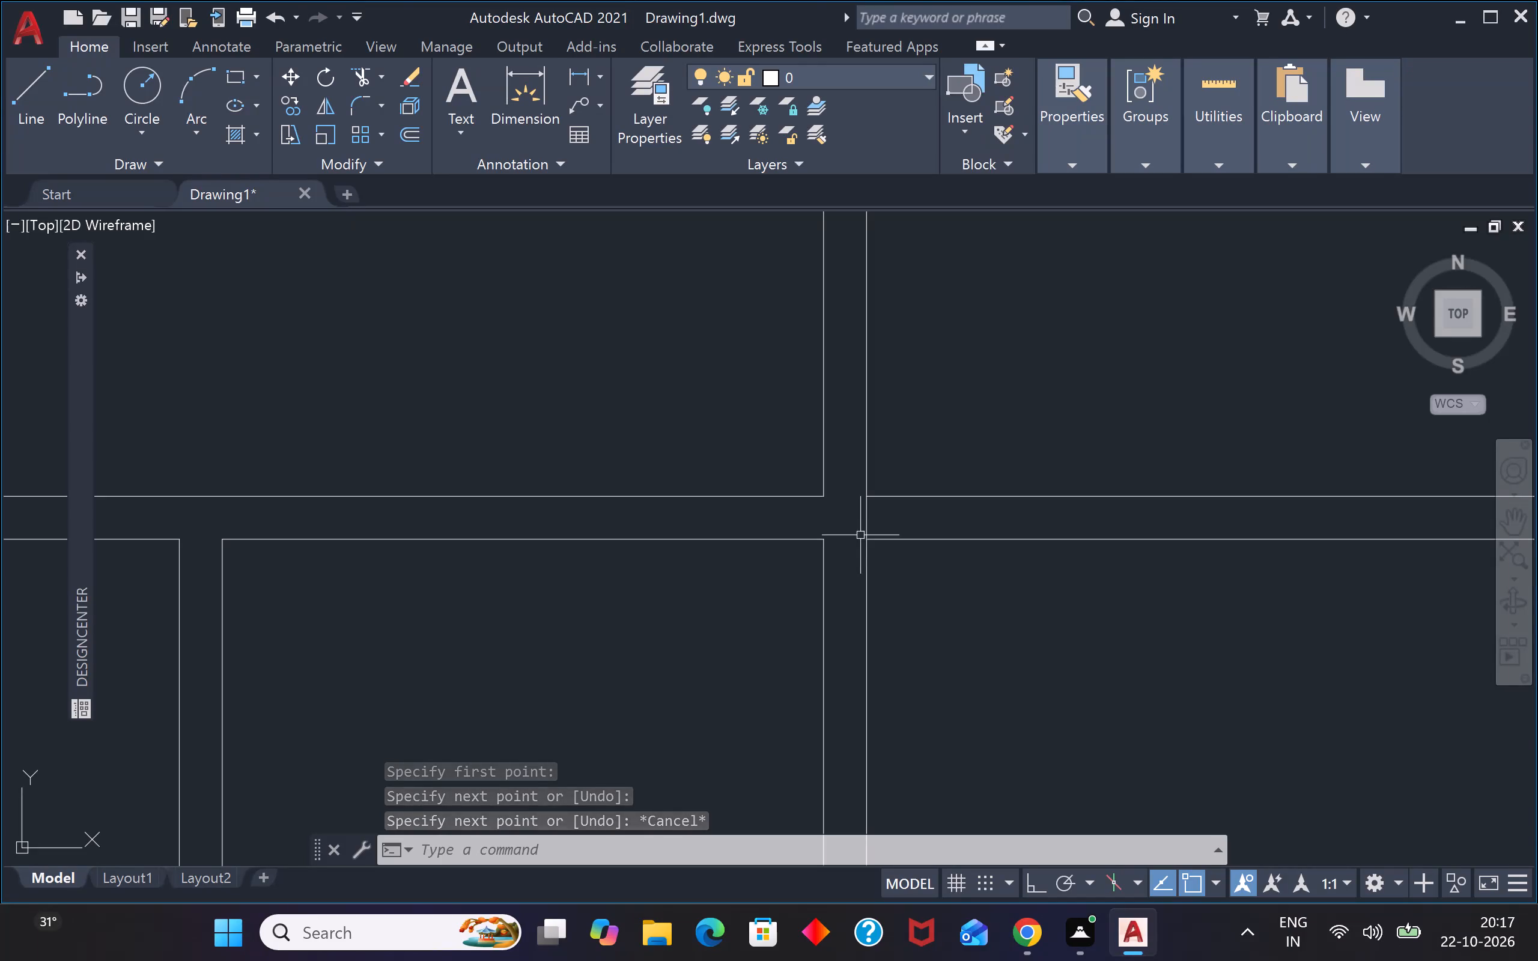
Offset the short line at the central junction 6" to the right within the horizontal partition.
{"action": "type", "text": "o"}
{"action": "key", "text": "space"}
{"action": "type", "text": "6\""}
{"action": "key", "text": "Return"}
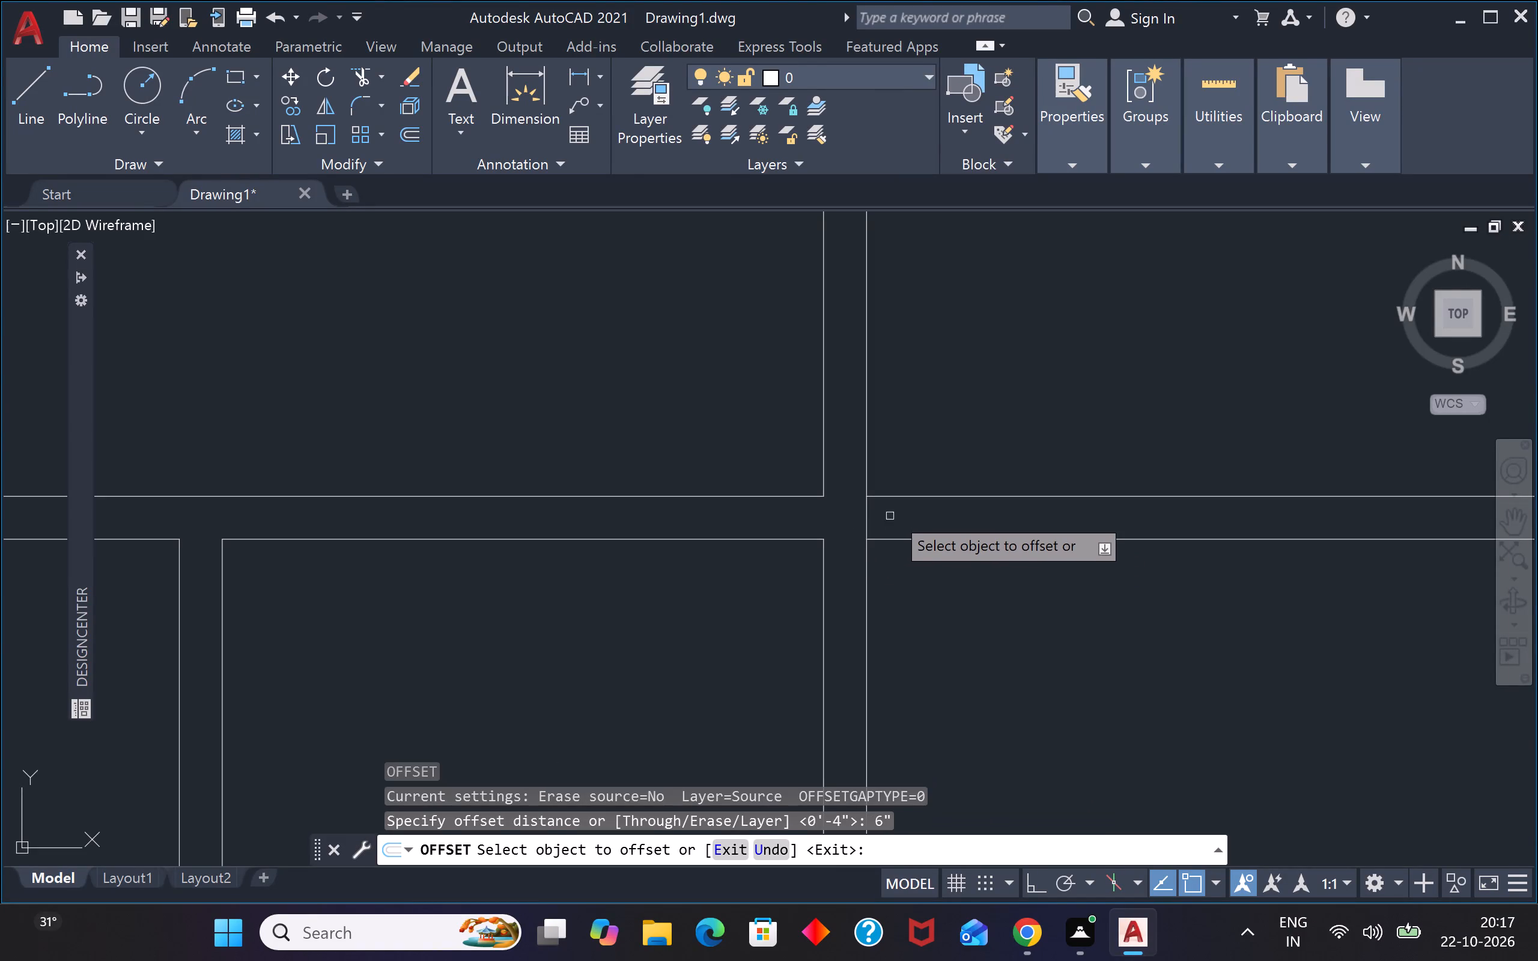
{"action": "left_click", "coordinate": [868, 514]}
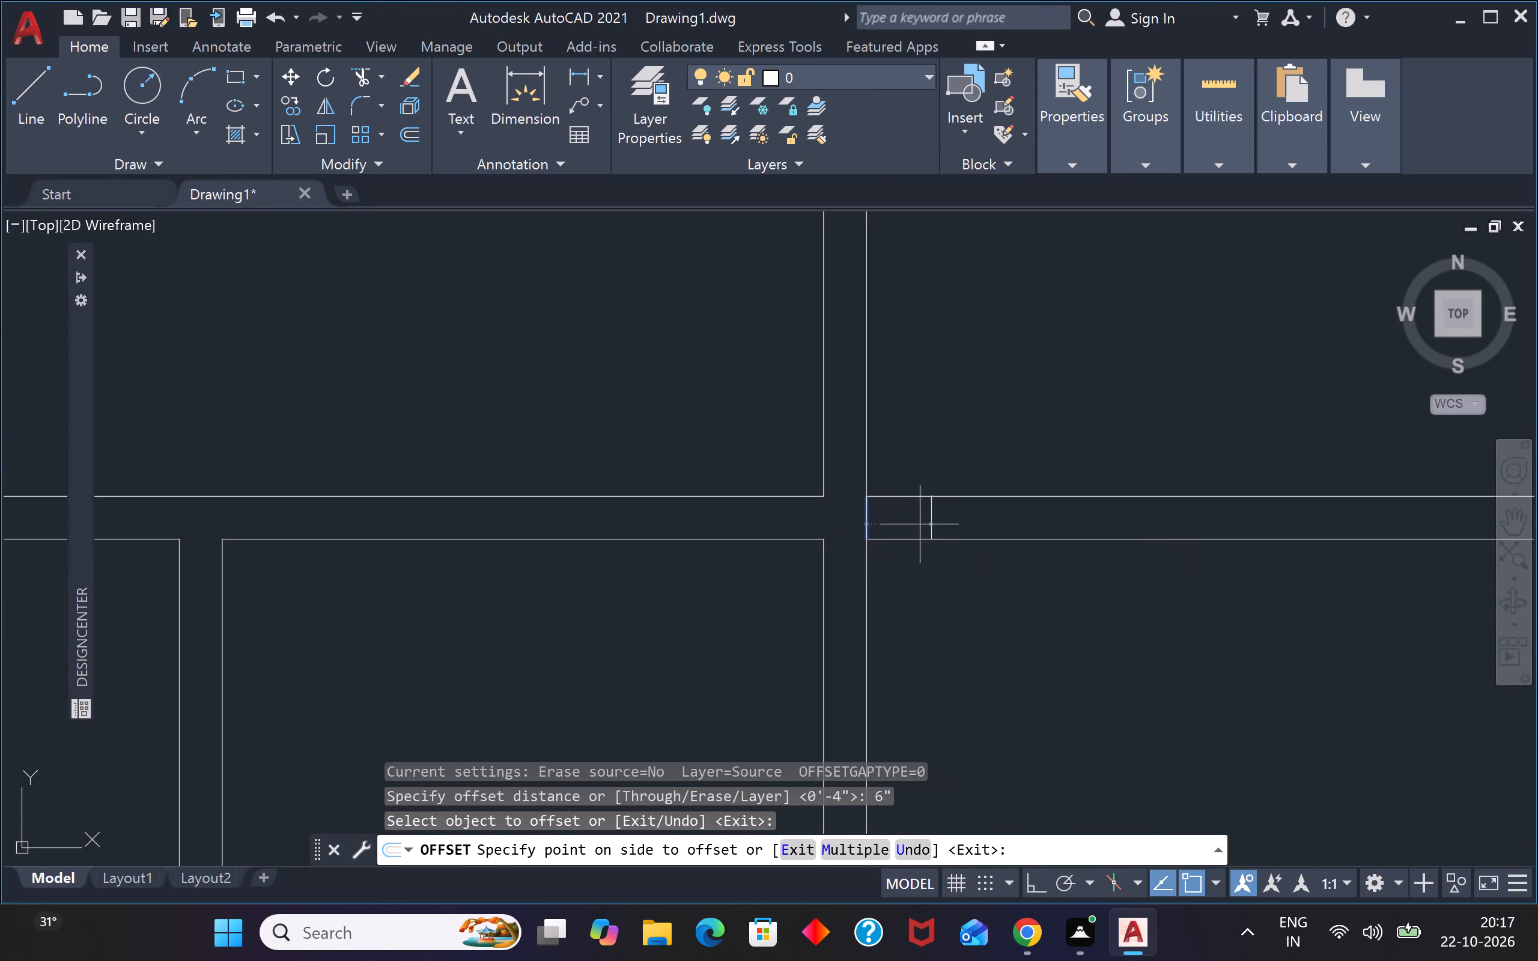
{"action": "left_click", "coordinate": [920, 524]}
{"action": "key", "text": "Escape"}
{"action": "key", "text": "Escape"}
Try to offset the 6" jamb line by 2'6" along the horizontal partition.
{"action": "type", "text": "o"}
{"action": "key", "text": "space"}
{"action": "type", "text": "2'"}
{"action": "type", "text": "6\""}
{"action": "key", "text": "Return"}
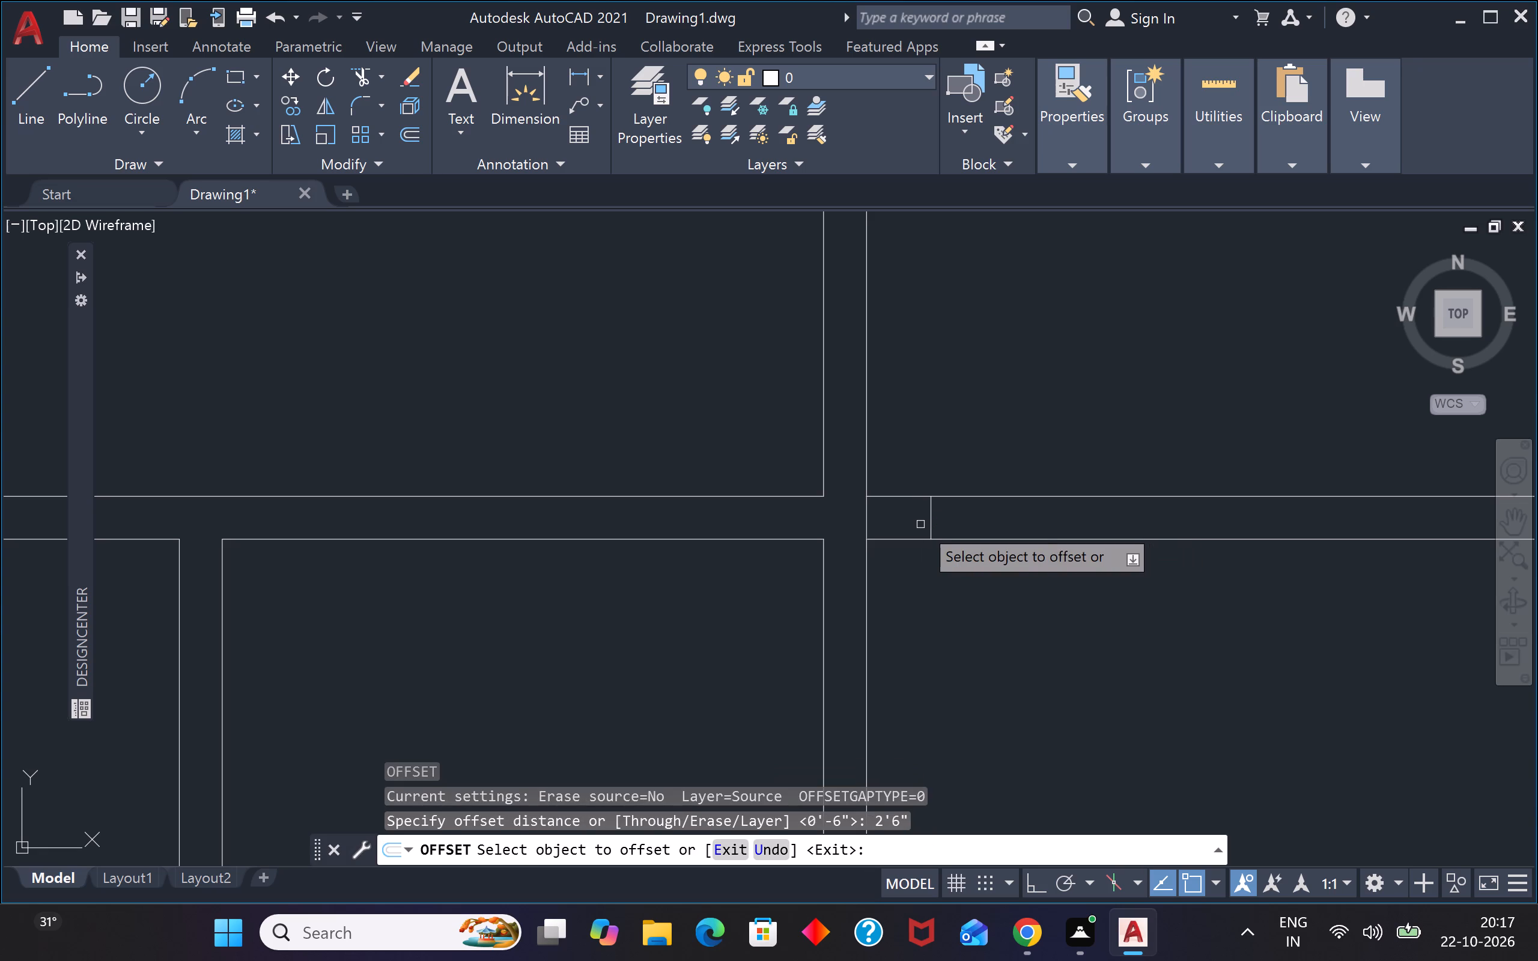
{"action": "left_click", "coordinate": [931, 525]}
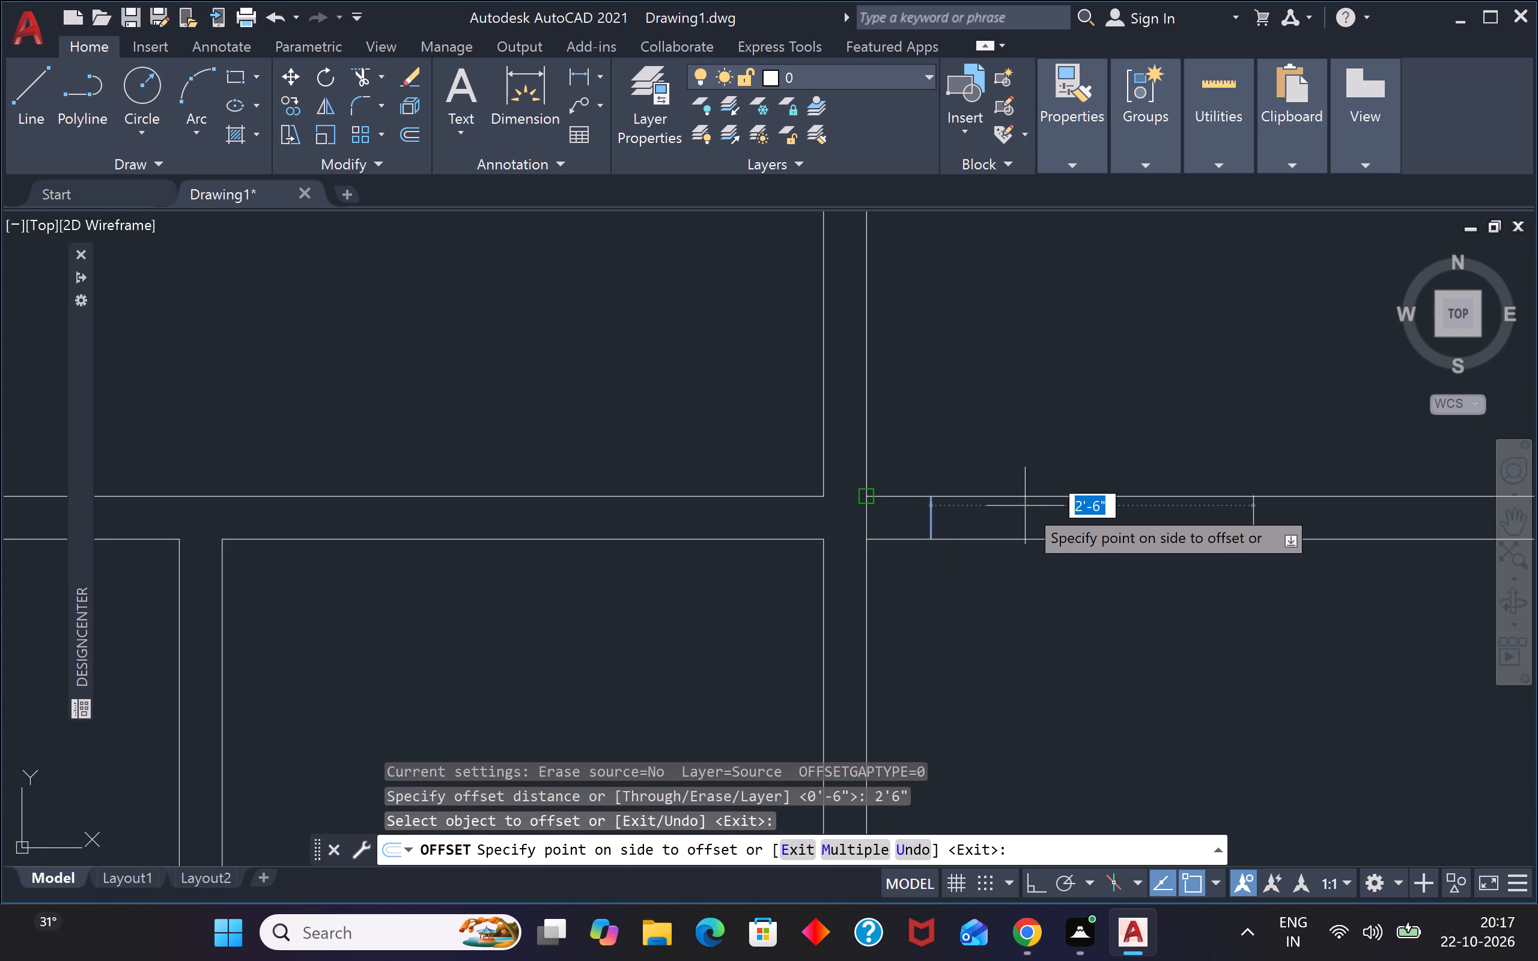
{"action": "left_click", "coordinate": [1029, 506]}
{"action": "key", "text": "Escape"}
Offset the 6" jamb line 2'6" to the right to mark the door opening in the horizontal partition.
{"action": "key", "text": "space"}
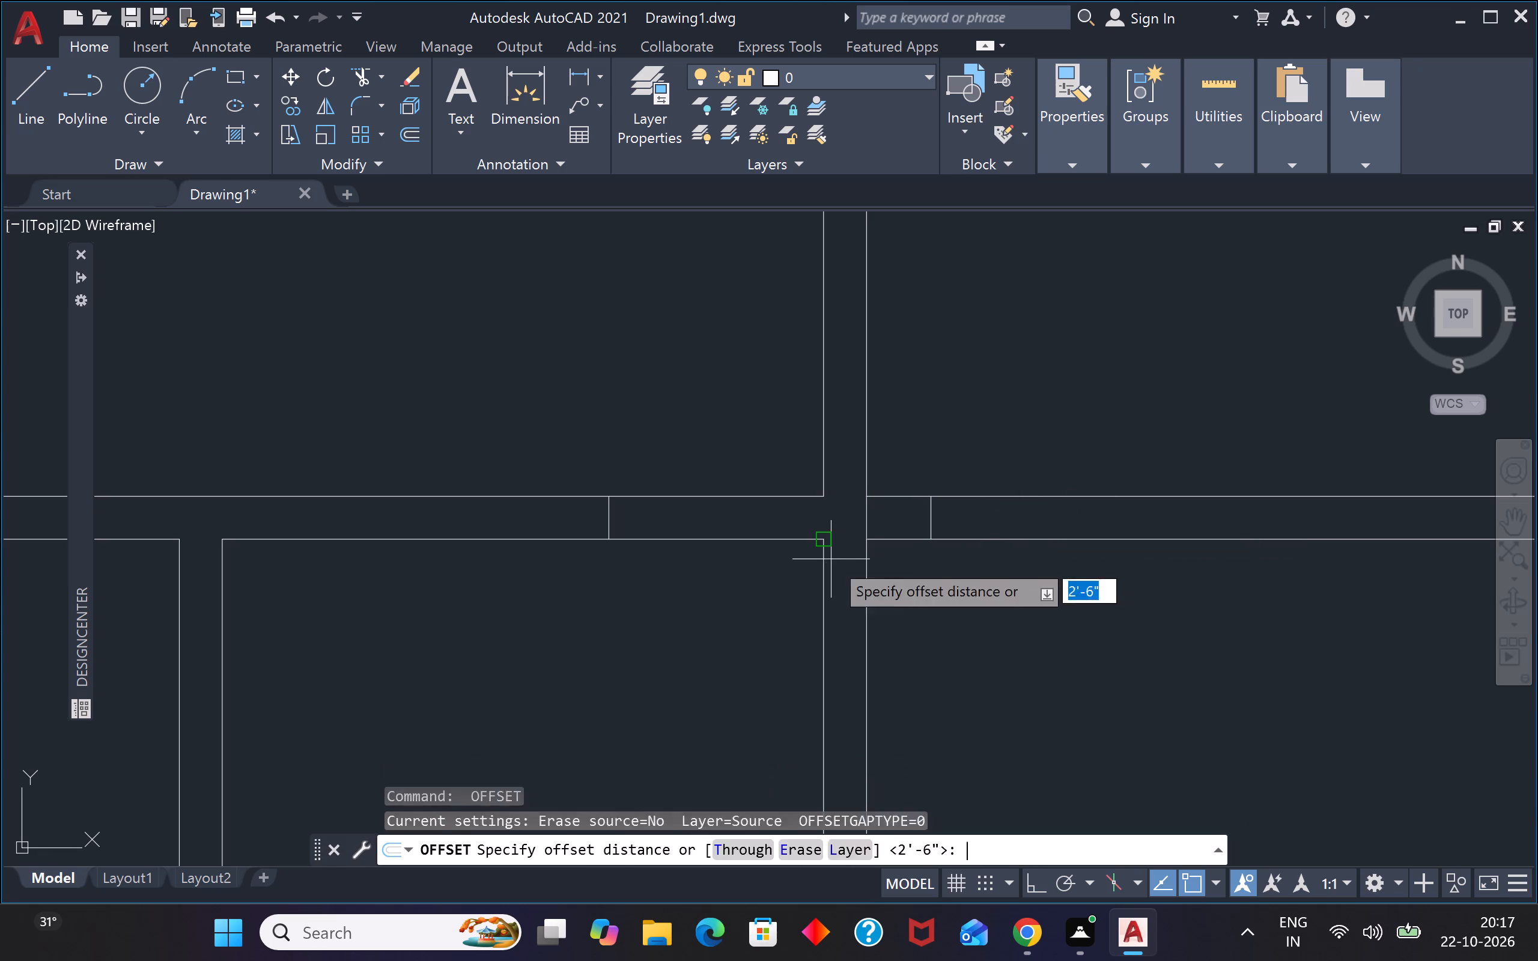
{"action": "key", "text": "space"}
{"action": "left_click", "coordinate": [926, 511]}
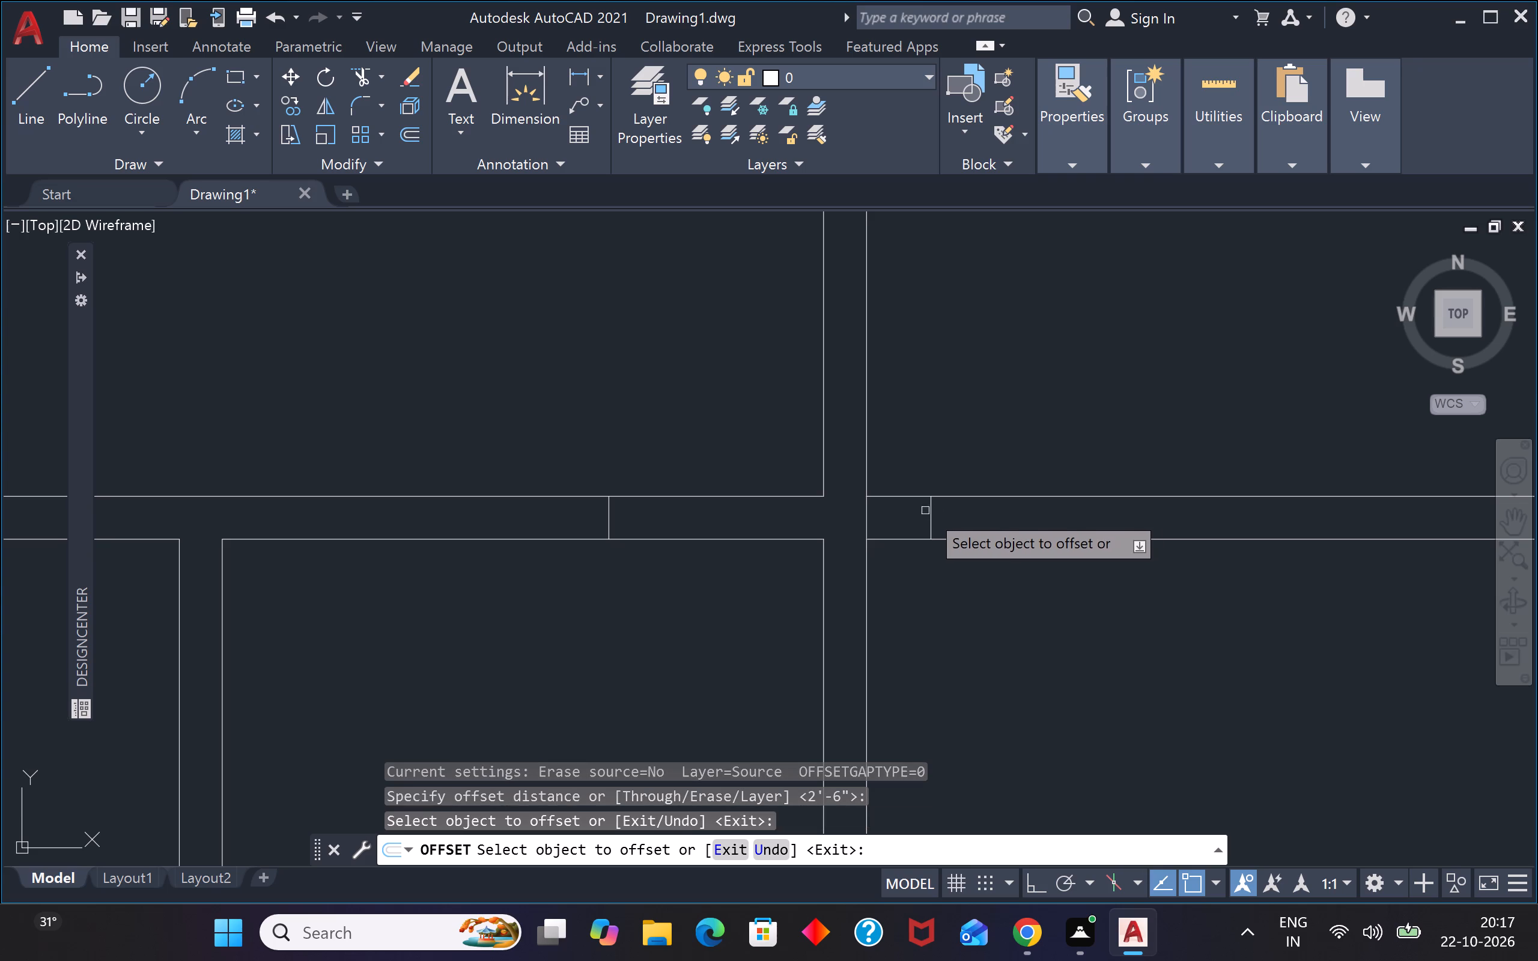
{"action": "left_click", "coordinate": [930, 517]}
{"action": "left_click", "coordinate": [1017, 514]}
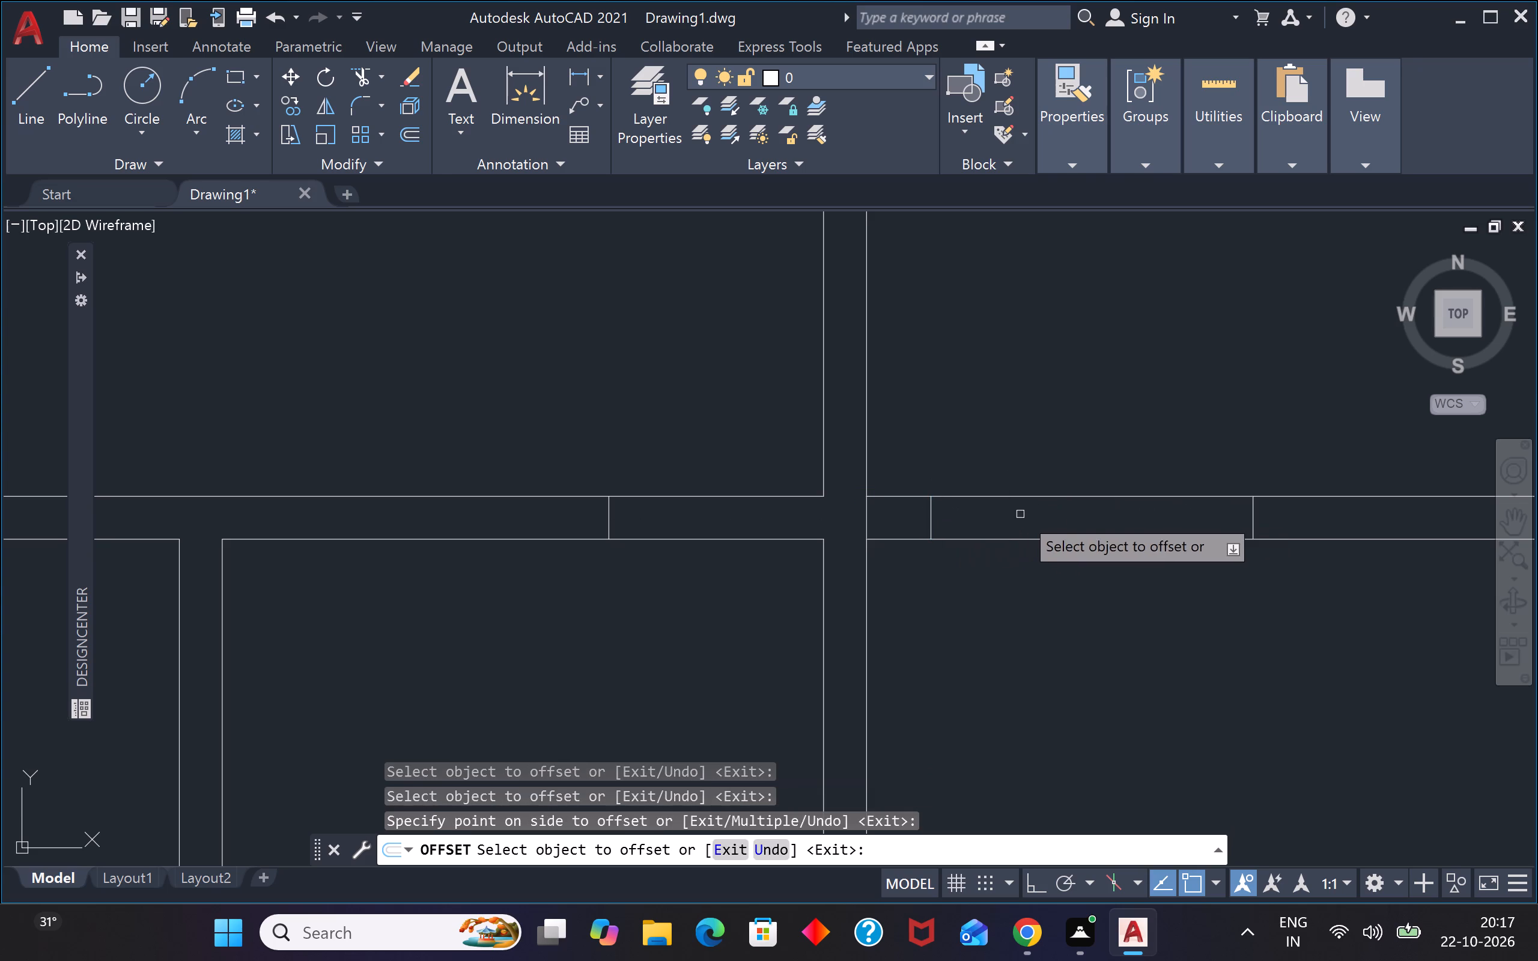
{"action": "key", "text": "Escape"}
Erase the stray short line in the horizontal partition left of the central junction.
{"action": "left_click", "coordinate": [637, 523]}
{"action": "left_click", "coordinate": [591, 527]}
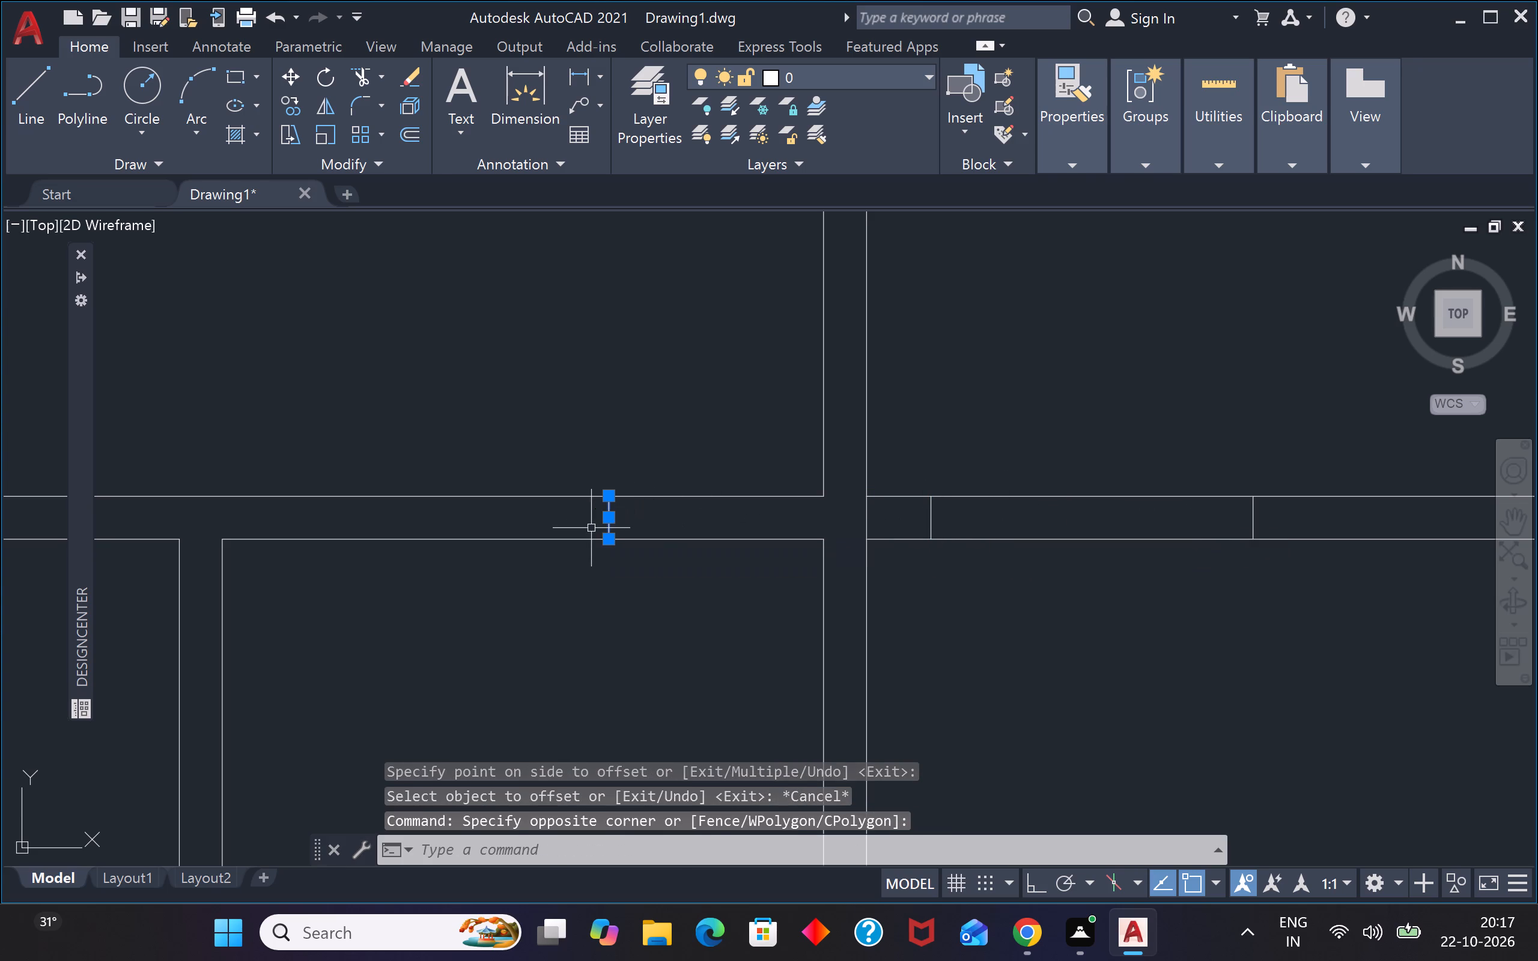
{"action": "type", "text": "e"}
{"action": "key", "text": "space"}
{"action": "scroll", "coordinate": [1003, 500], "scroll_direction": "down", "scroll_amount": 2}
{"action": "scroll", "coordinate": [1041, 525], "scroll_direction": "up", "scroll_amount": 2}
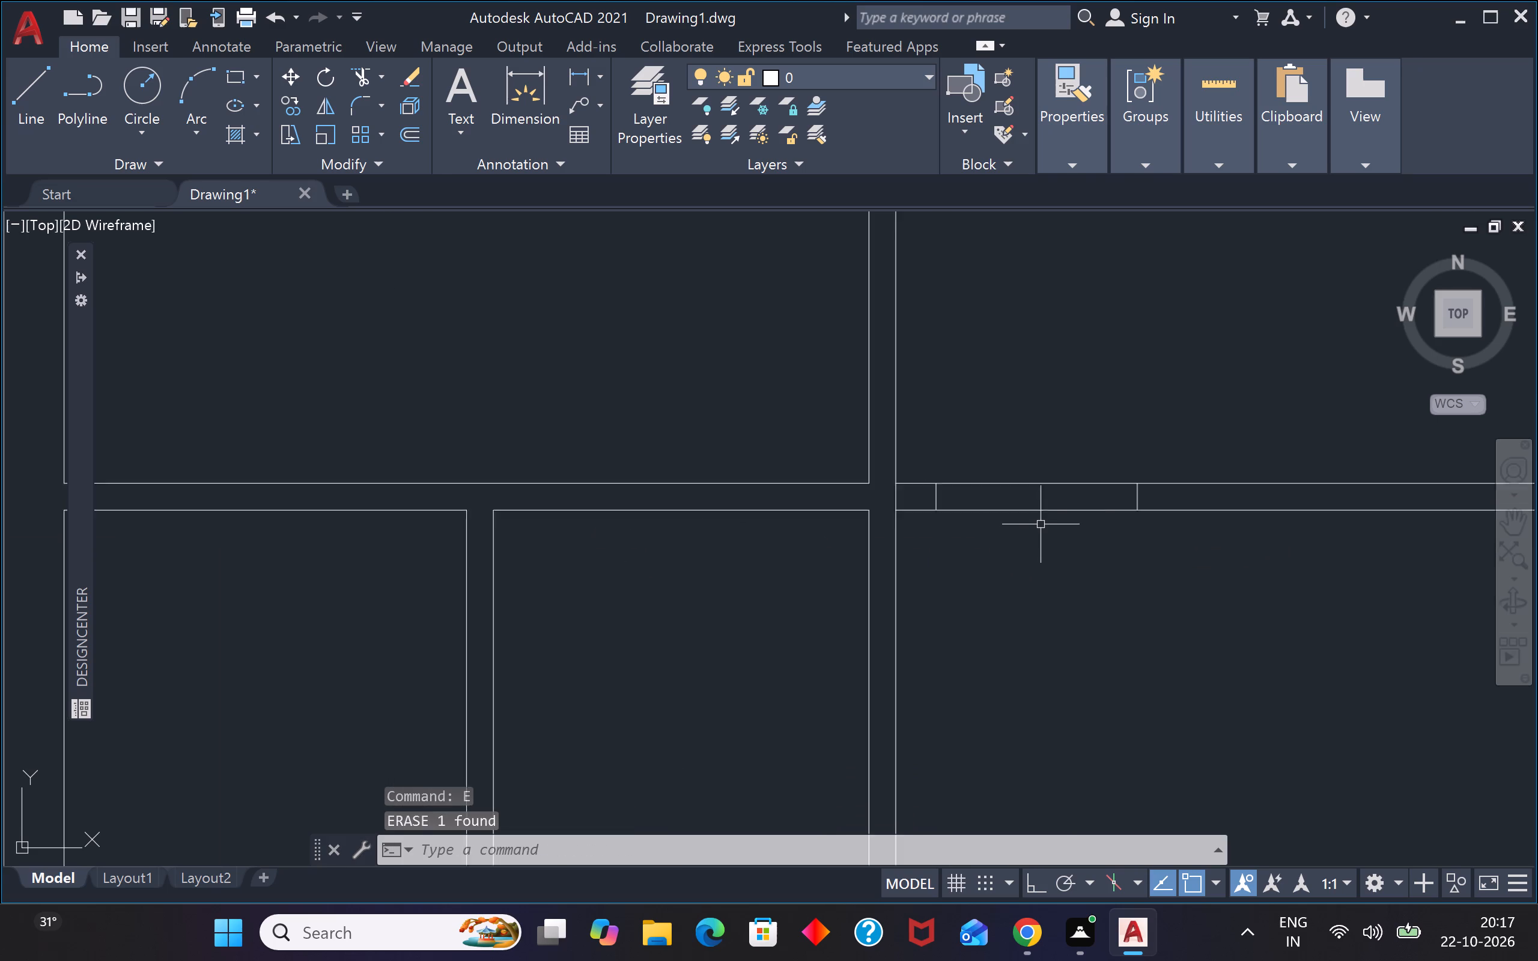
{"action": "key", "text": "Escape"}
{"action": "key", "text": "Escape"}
Measure the horizontal distance from the door opening's right jamb to the right inner wall with a linear dimension.
{"action": "scroll", "coordinate": [1101, 524], "scroll_direction": "down", "scroll_amount": 4}
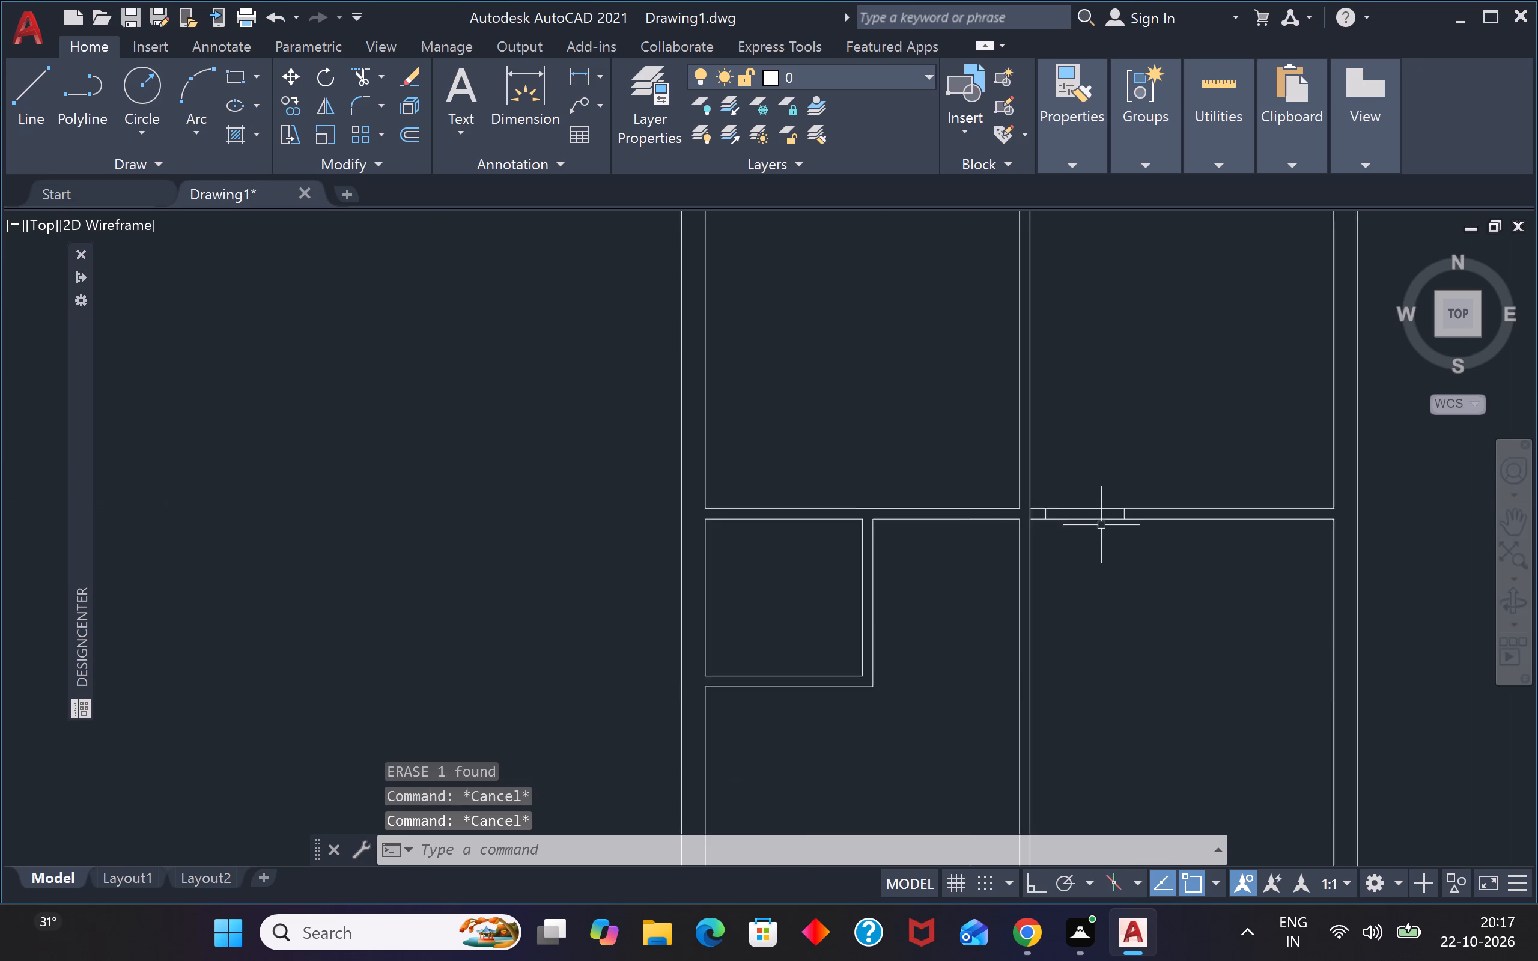
{"action": "key", "text": "d"}
{"action": "key", "text": "l"}
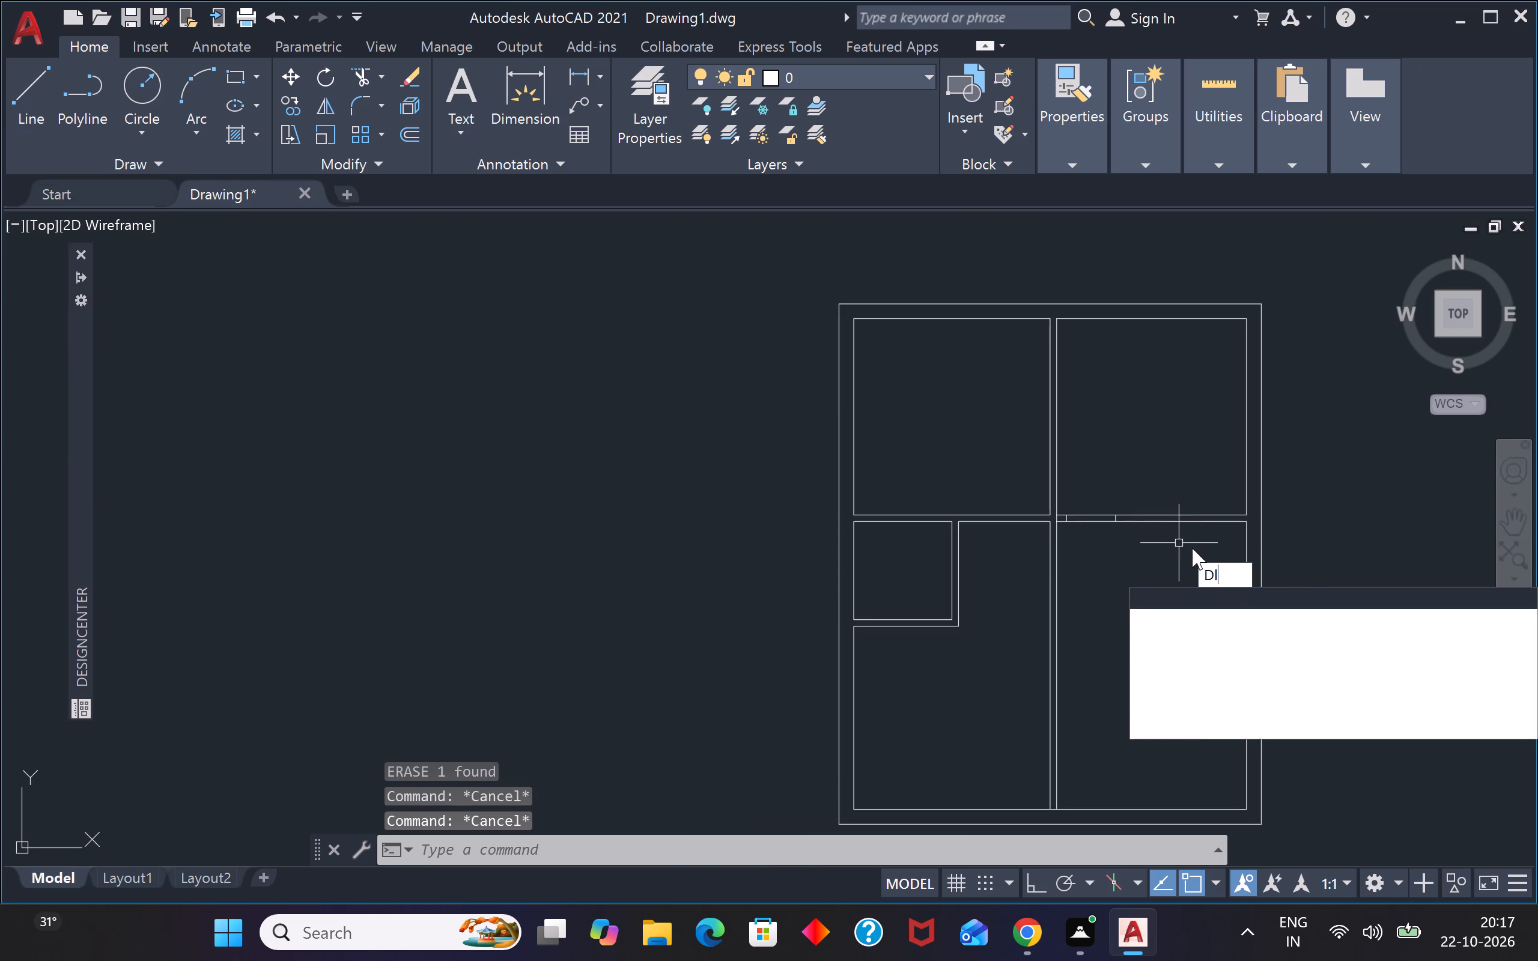
{"action": "key", "text": "i"}
{"action": "key", "text": "space"}
{"action": "scroll", "coordinate": [1134, 520], "scroll_direction": "up", "scroll_amount": 2}
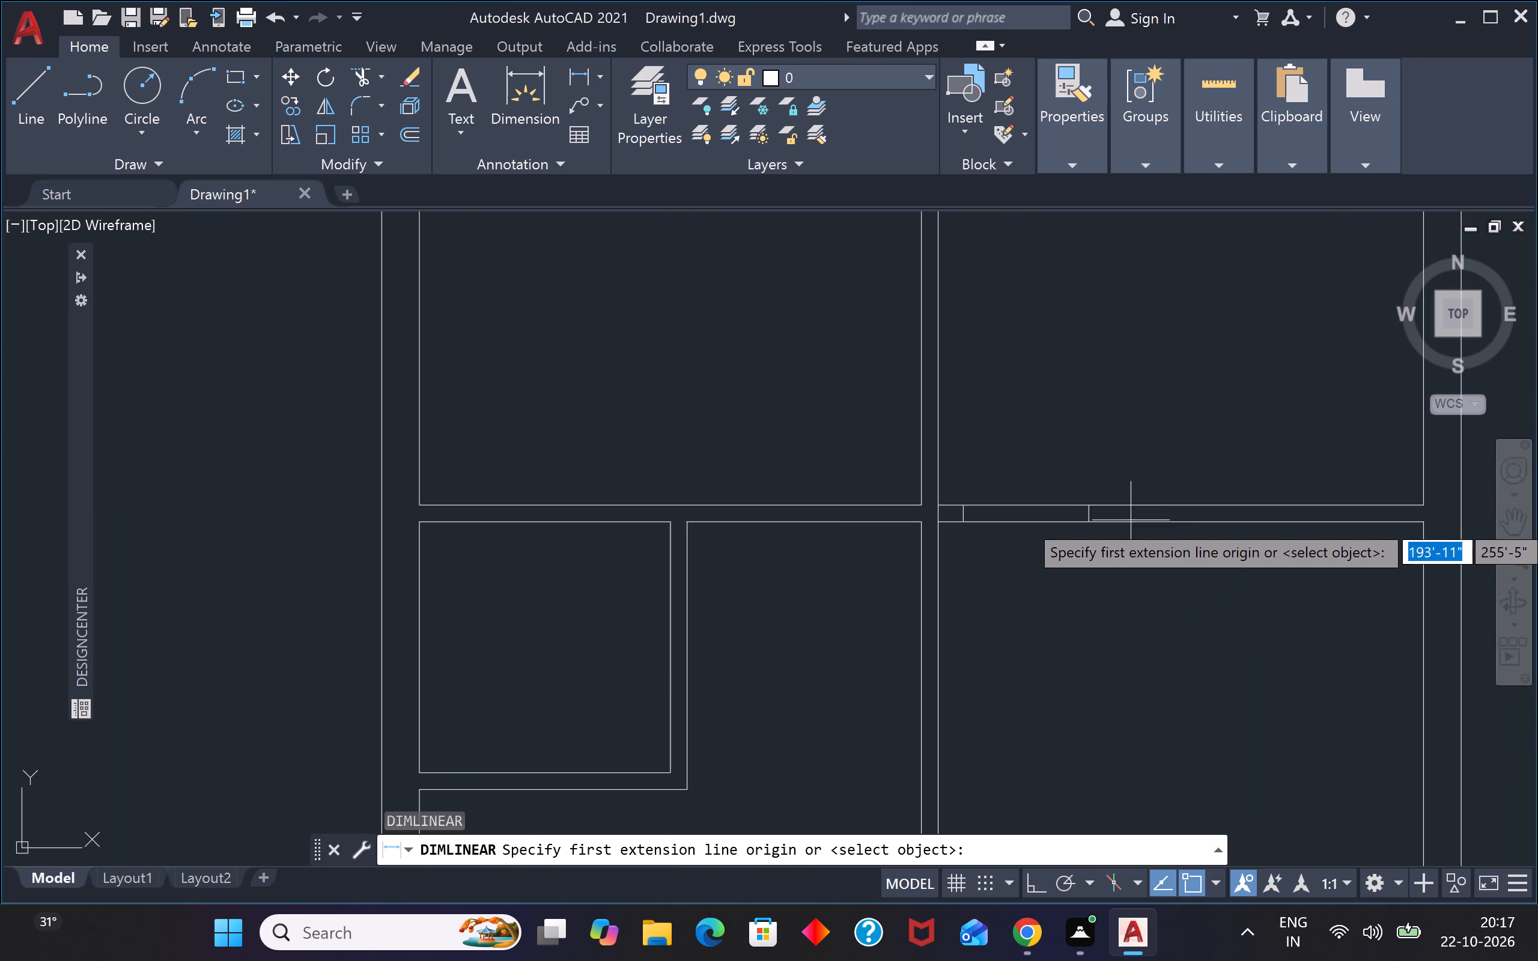
{"action": "left_click", "coordinate": [1089, 517]}
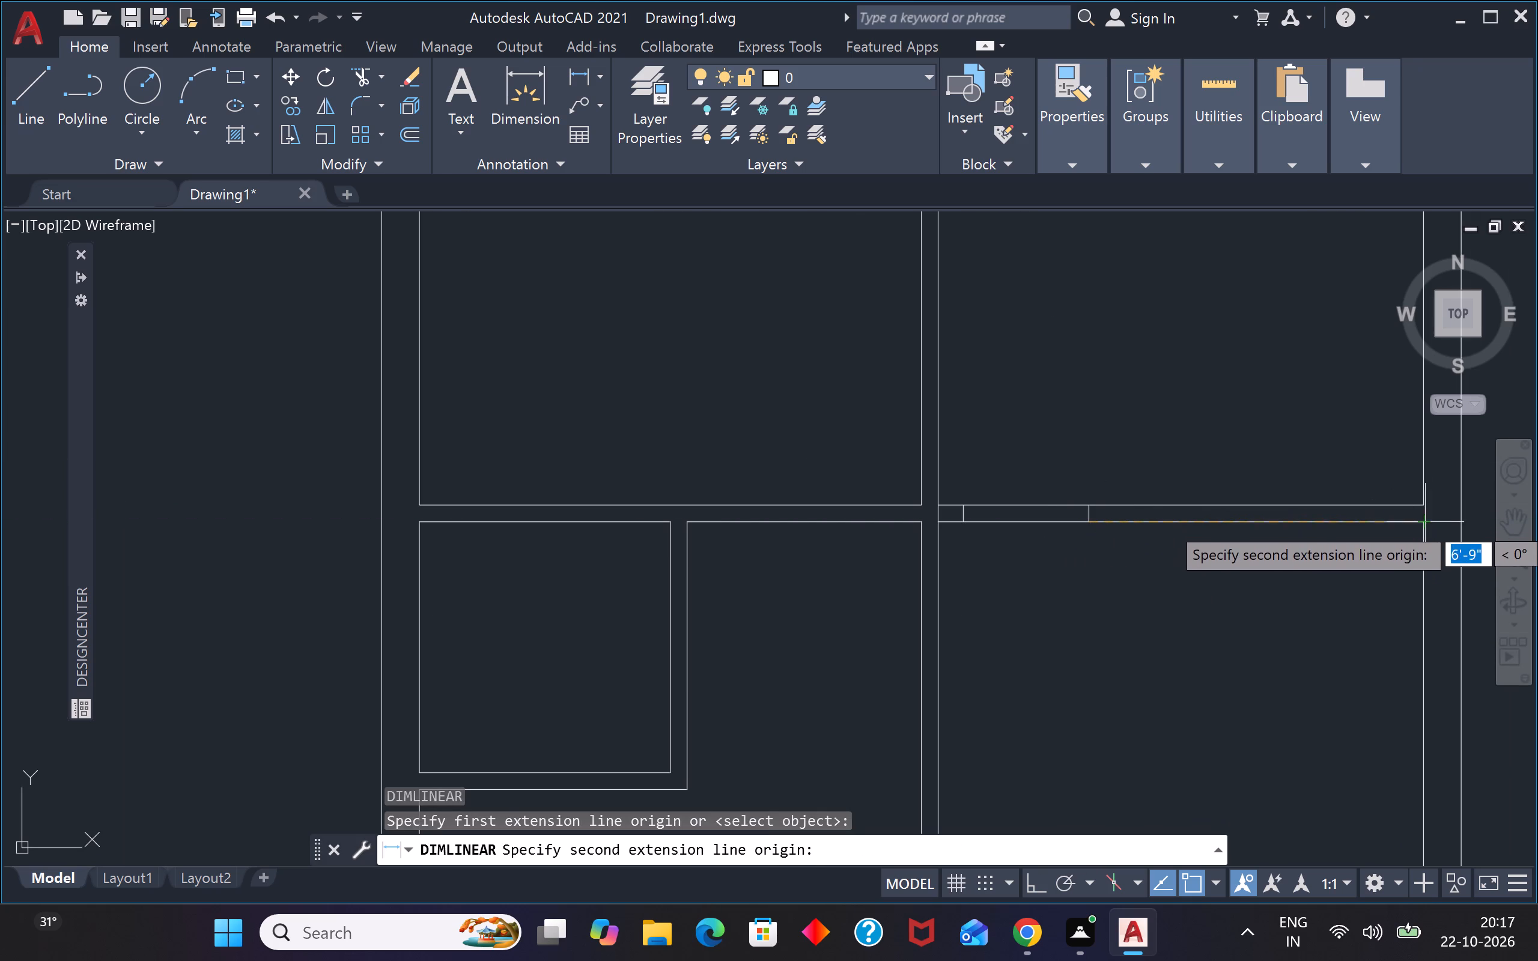
{"action": "left_click", "coordinate": [1423, 523]}
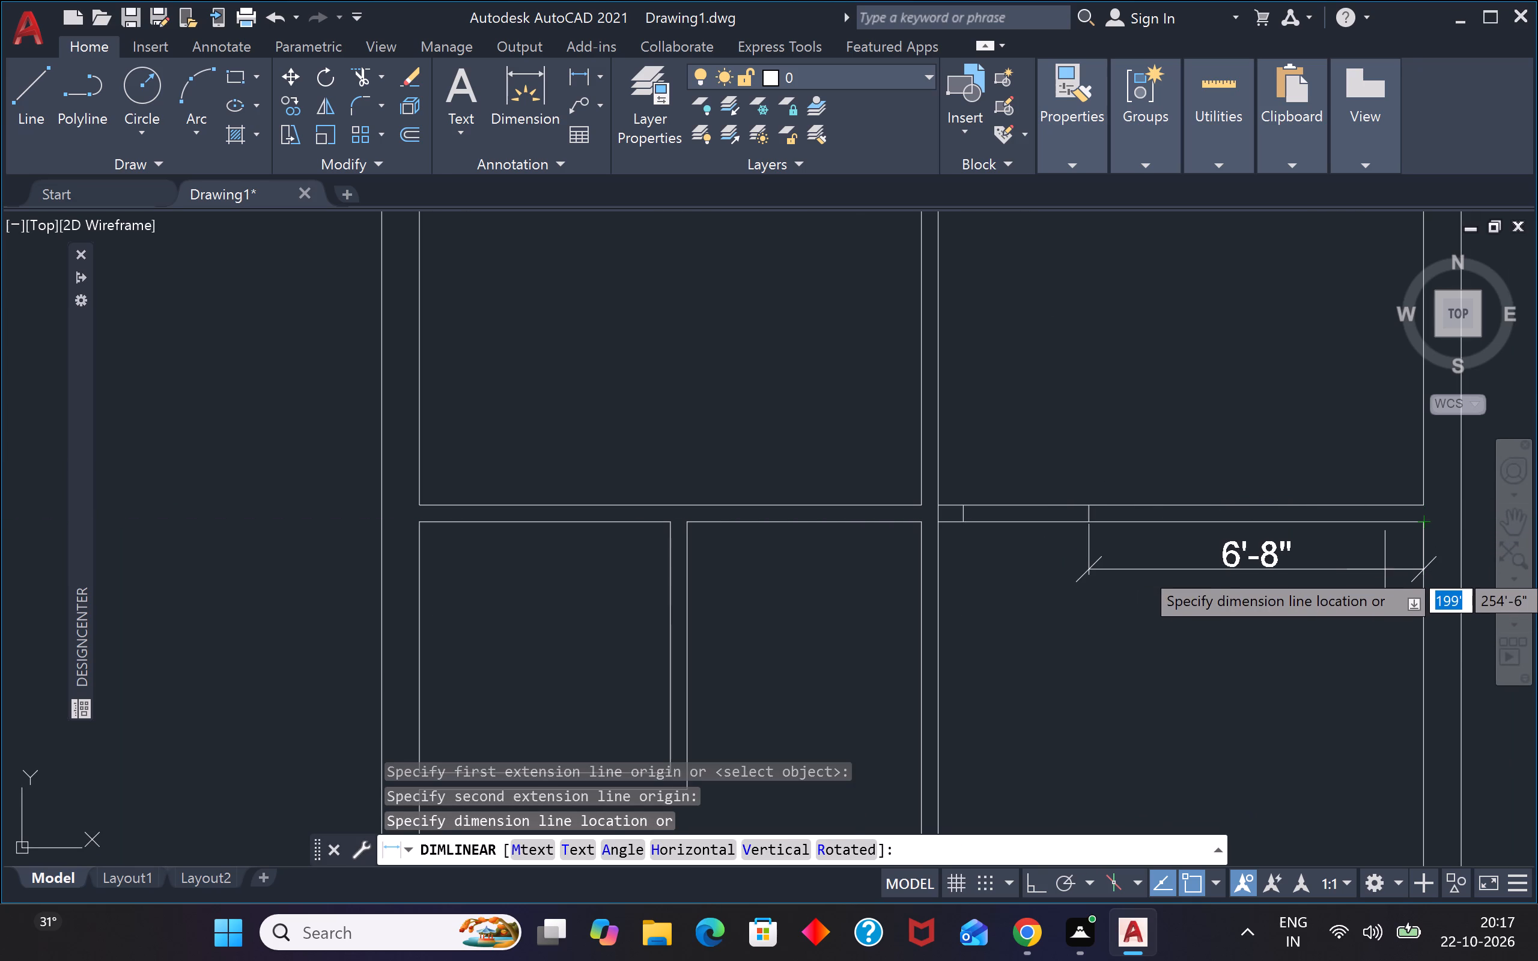
{"action": "key", "text": "Escape"}
{"action": "key", "text": "Escape"}
Offset the door opening's right jamb line 6" to the right within the horizontal partition.
{"action": "scroll", "coordinate": [1369, 560], "scroll_direction": "down", "scroll_amount": 3}
{"action": "scroll", "coordinate": [1333, 599], "scroll_direction": "up", "scroll_amount": 1}
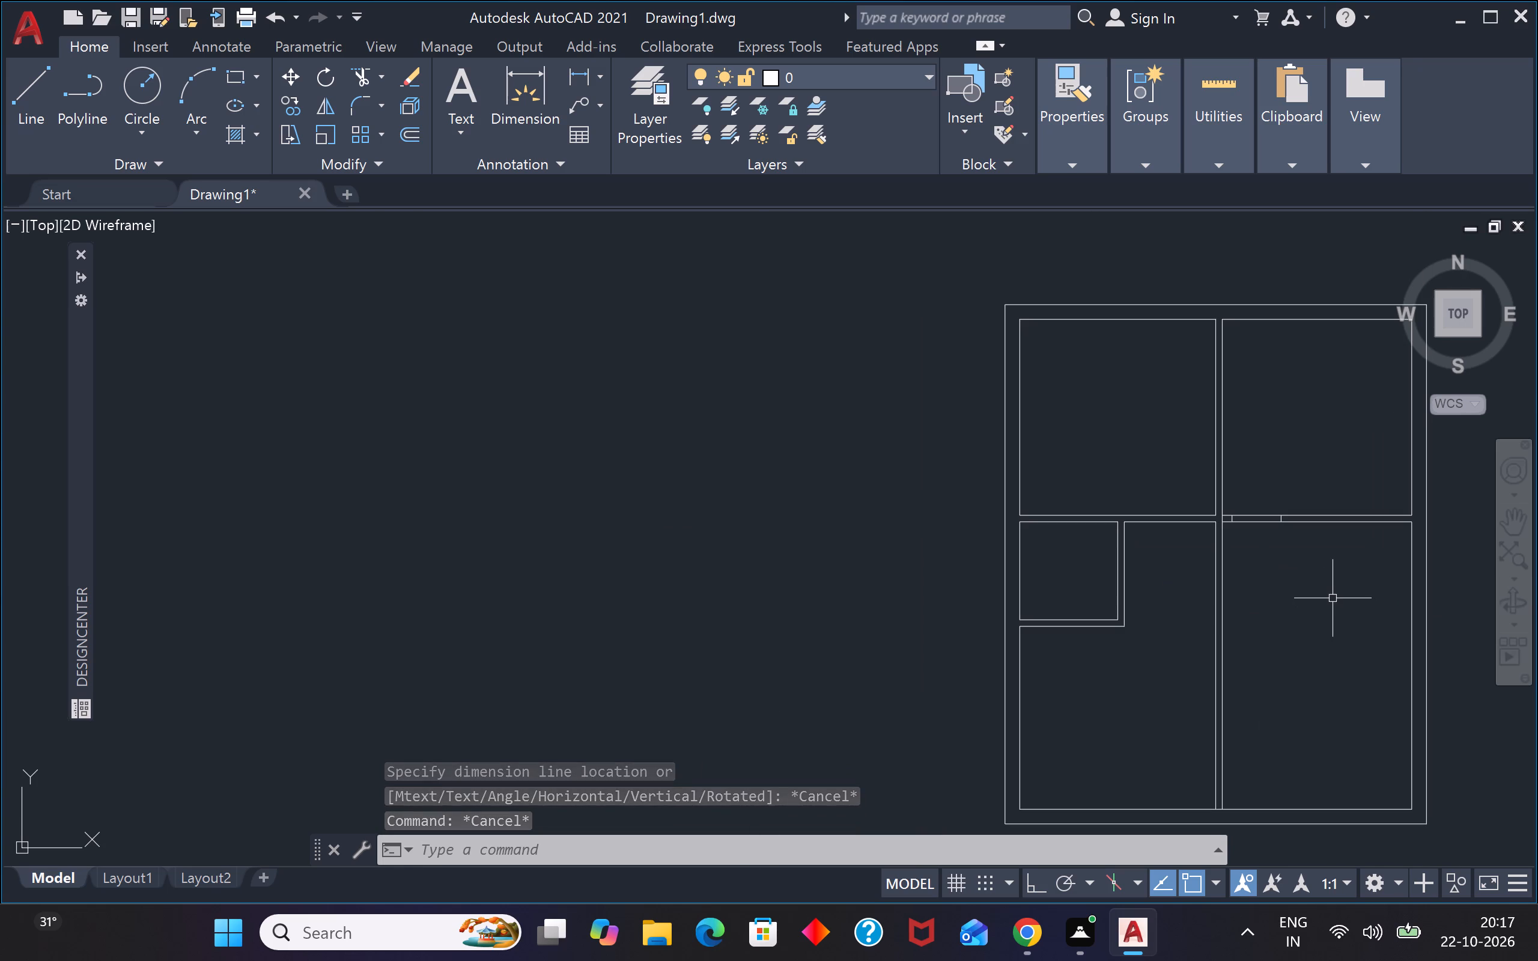
{"action": "type", "text": "o"}
{"action": "key", "text": "space"}
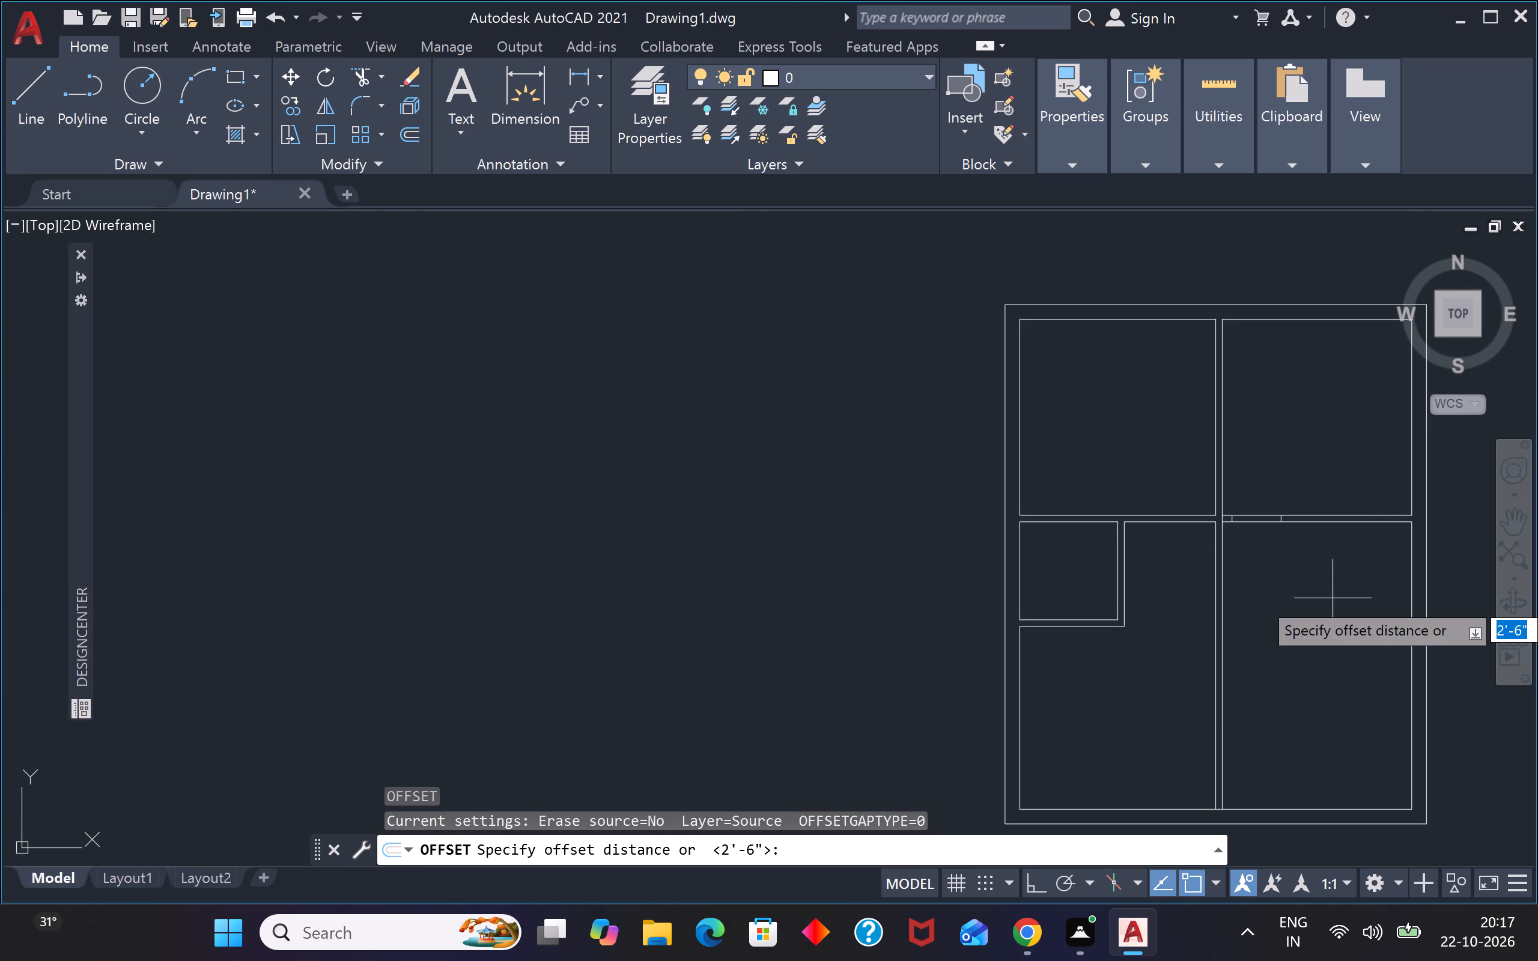
{"action": "type", "text": "6\""}
{"action": "key", "text": "Return"}
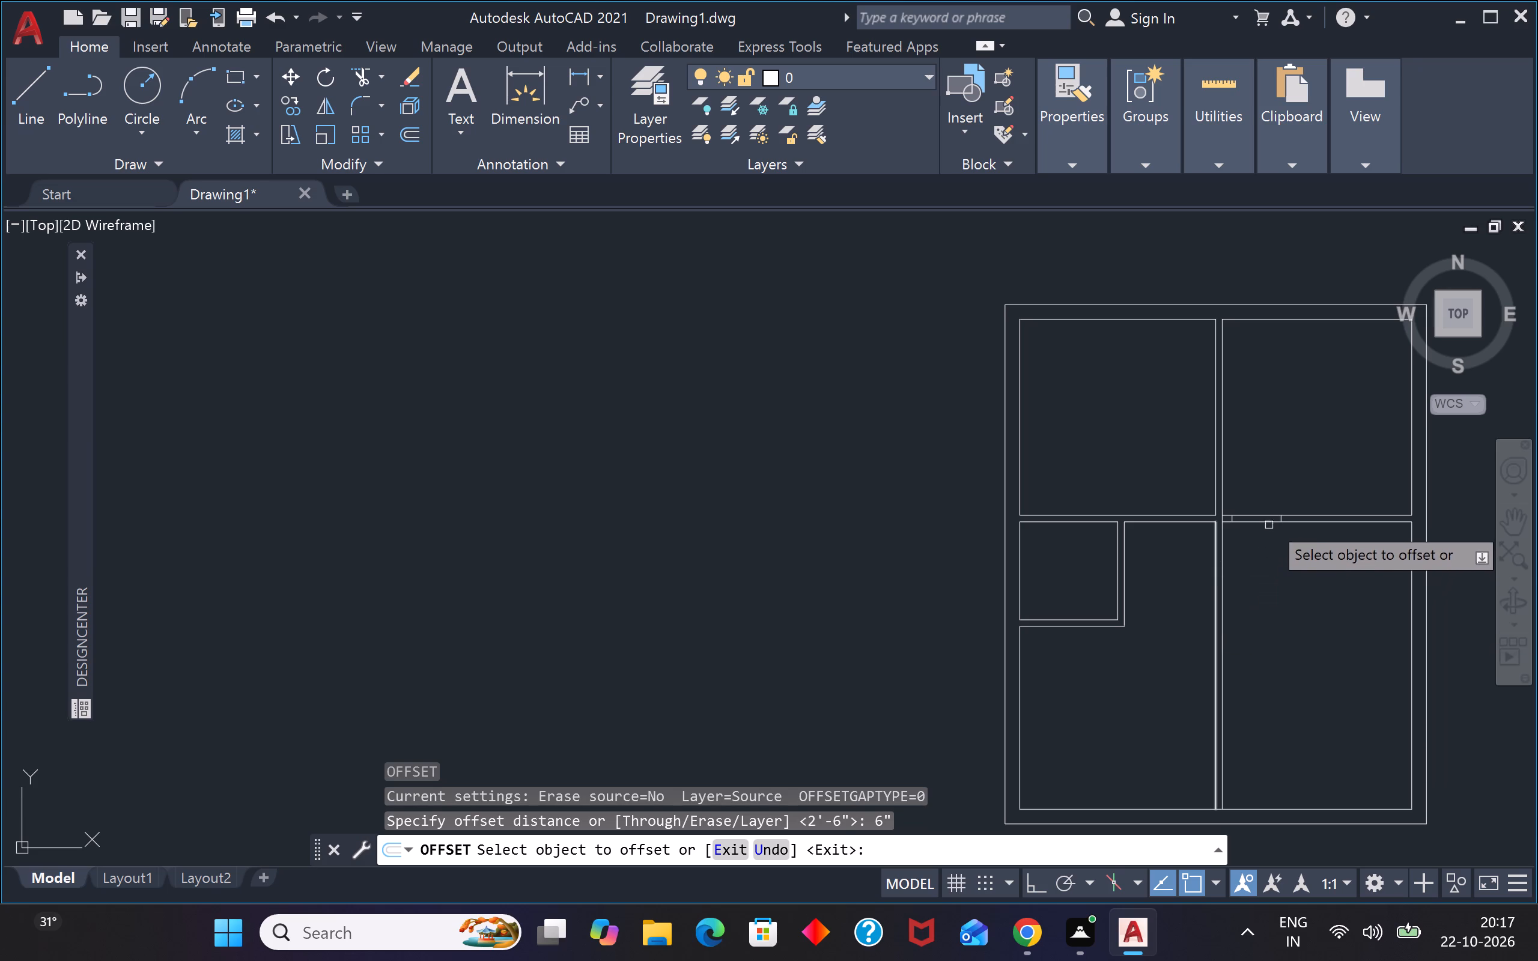
{"action": "scroll", "coordinate": [1273, 513], "scroll_direction": "up", "scroll_amount": 4}
{"action": "left_click", "coordinate": [1315, 553]}
{"action": "left_click", "coordinate": [1376, 553]}
{"action": "scroll", "coordinate": [1374, 553], "scroll_direction": "down", "scroll_amount": 5}
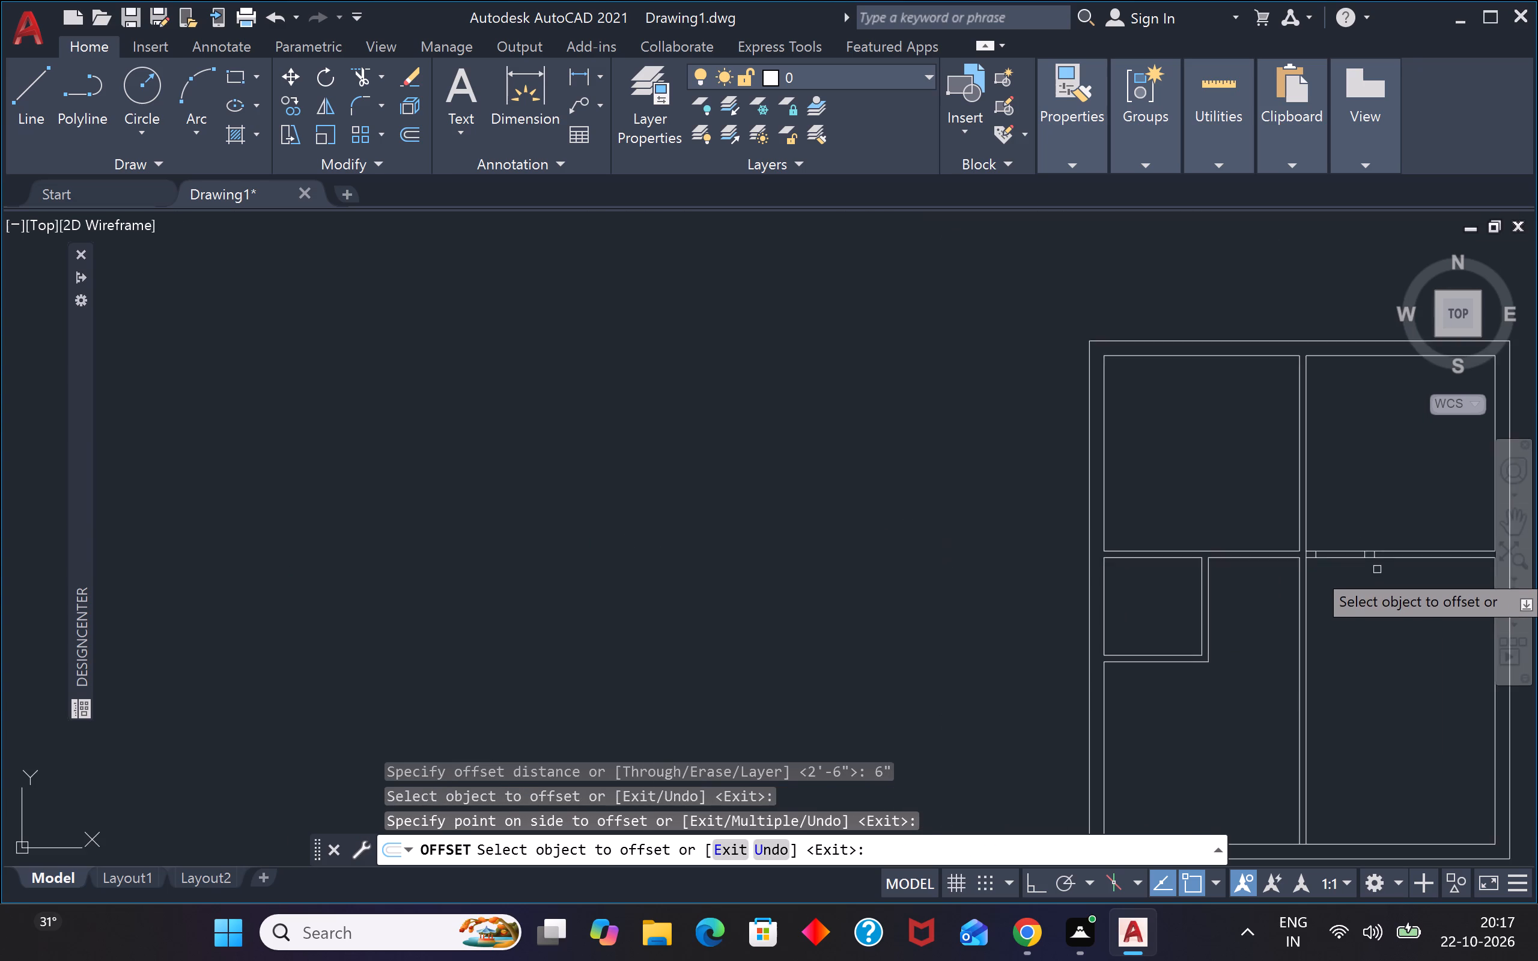
{"action": "scroll", "coordinate": [1396, 566], "scroll_direction": "down", "scroll_amount": 3}
{"action": "scroll", "coordinate": [1409, 570], "scroll_direction": "up", "scroll_amount": 4}
{"action": "key", "text": "Escape"}
{"action": "key", "text": "Escape"}
{"action": "key", "text": "Escape"}
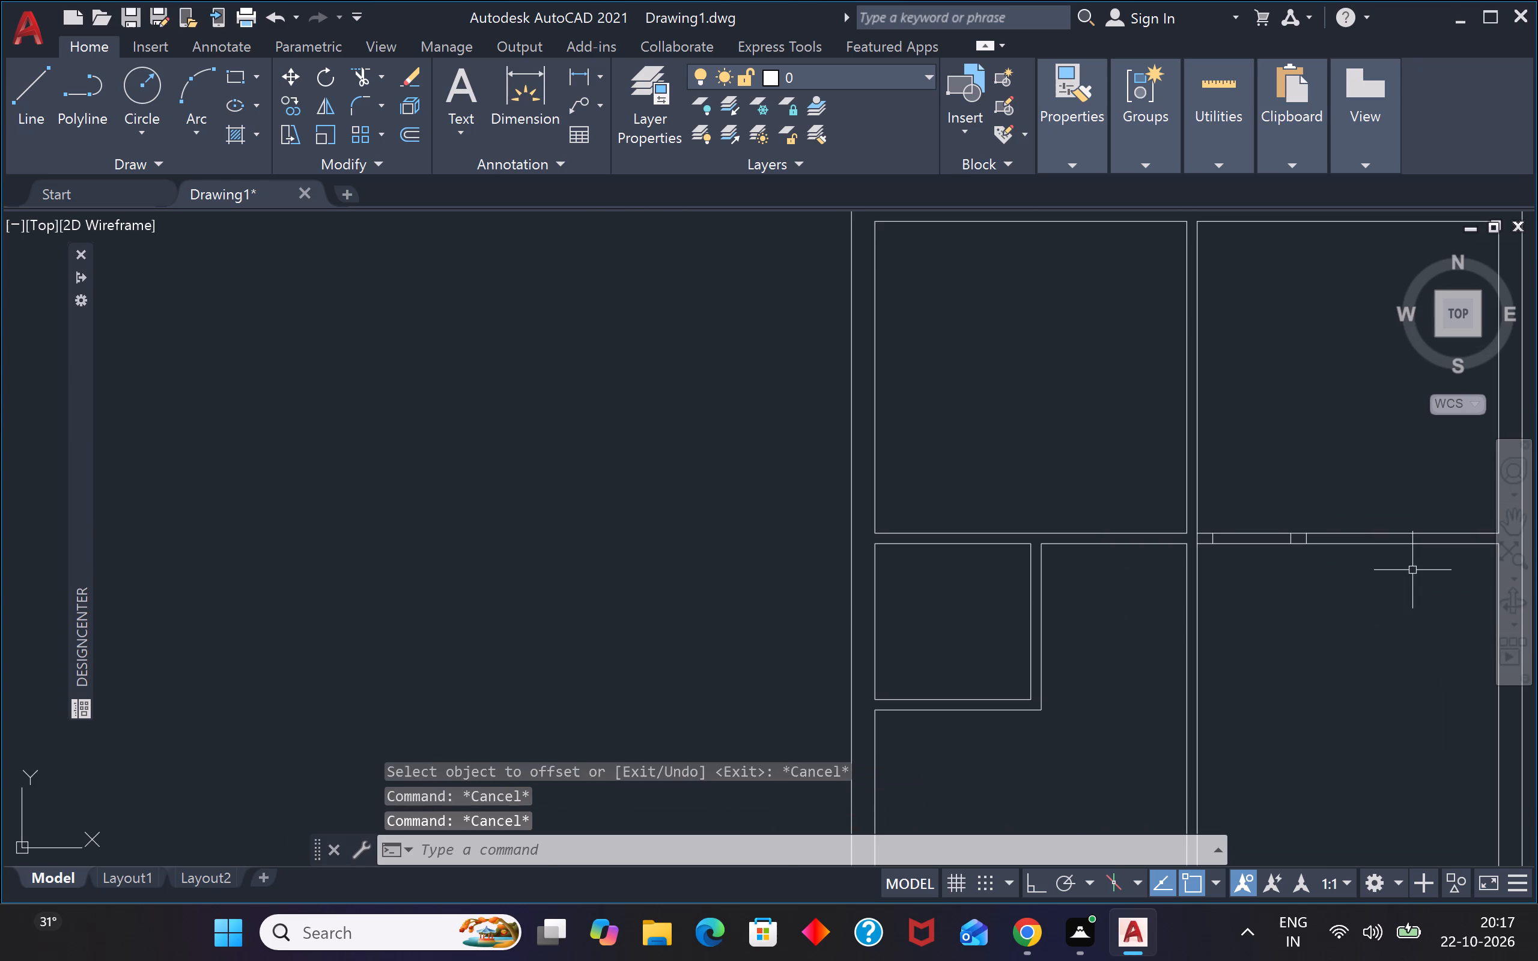
Draw an orthogonal line from the new 6" line's lower end, 6'6" down and about 6'5" right past the right inner wall.
{"action": "scroll", "coordinate": [1412, 570], "scroll_direction": "down", "scroll_amount": 3}
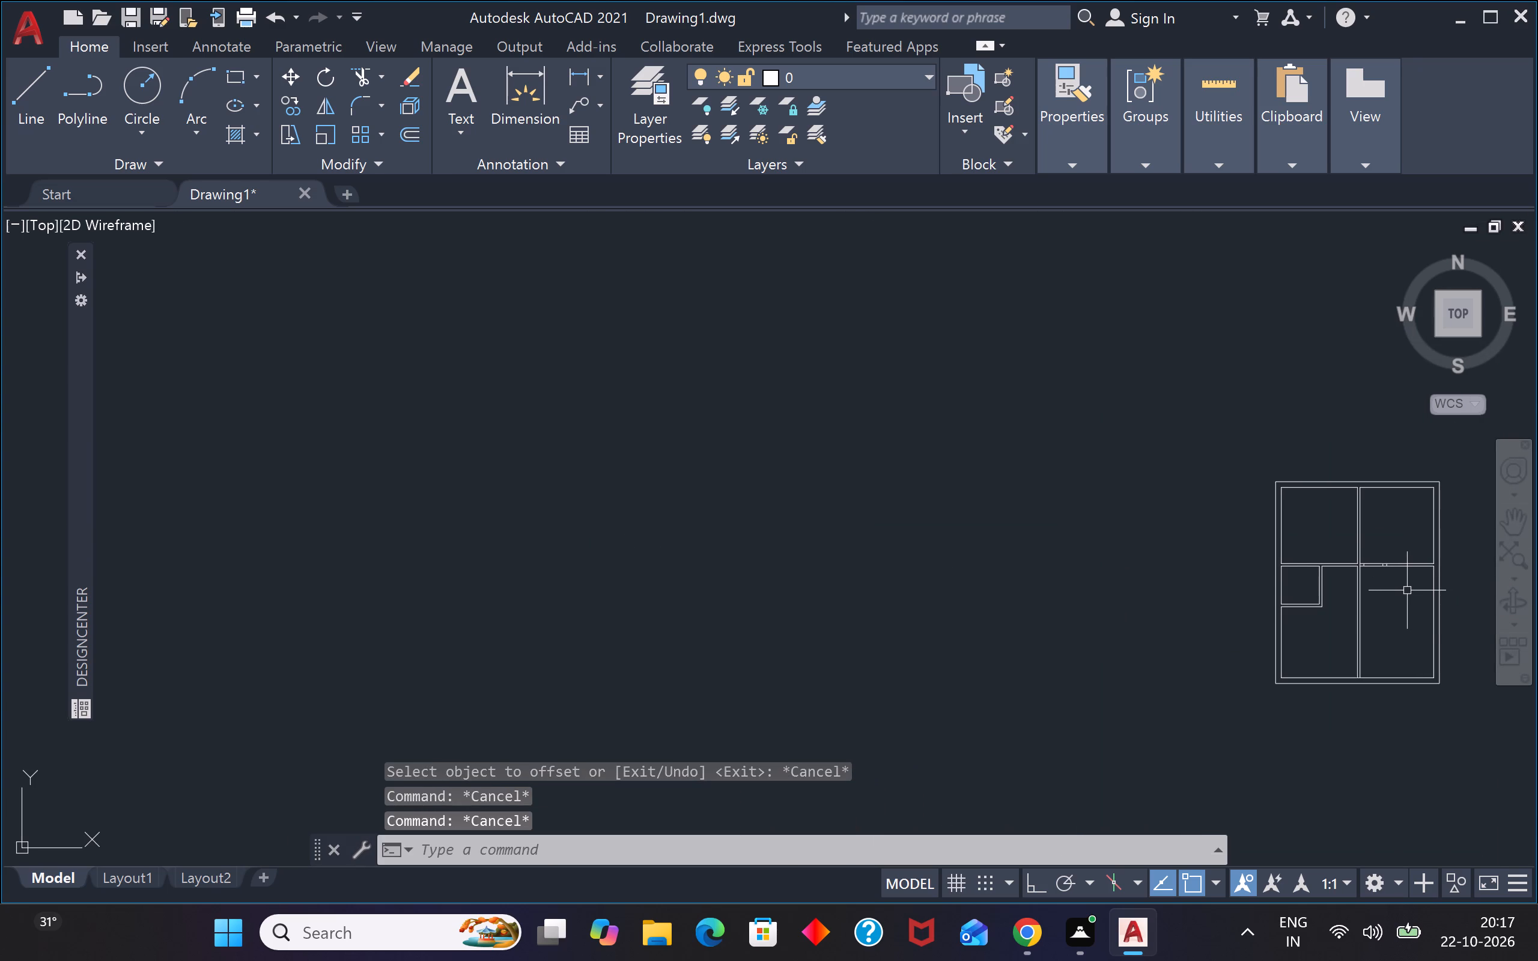
{"action": "key", "text": "l"}
{"action": "key", "text": "space"}
{"action": "scroll", "coordinate": [1402, 557], "scroll_direction": "up", "scroll_amount": 4}
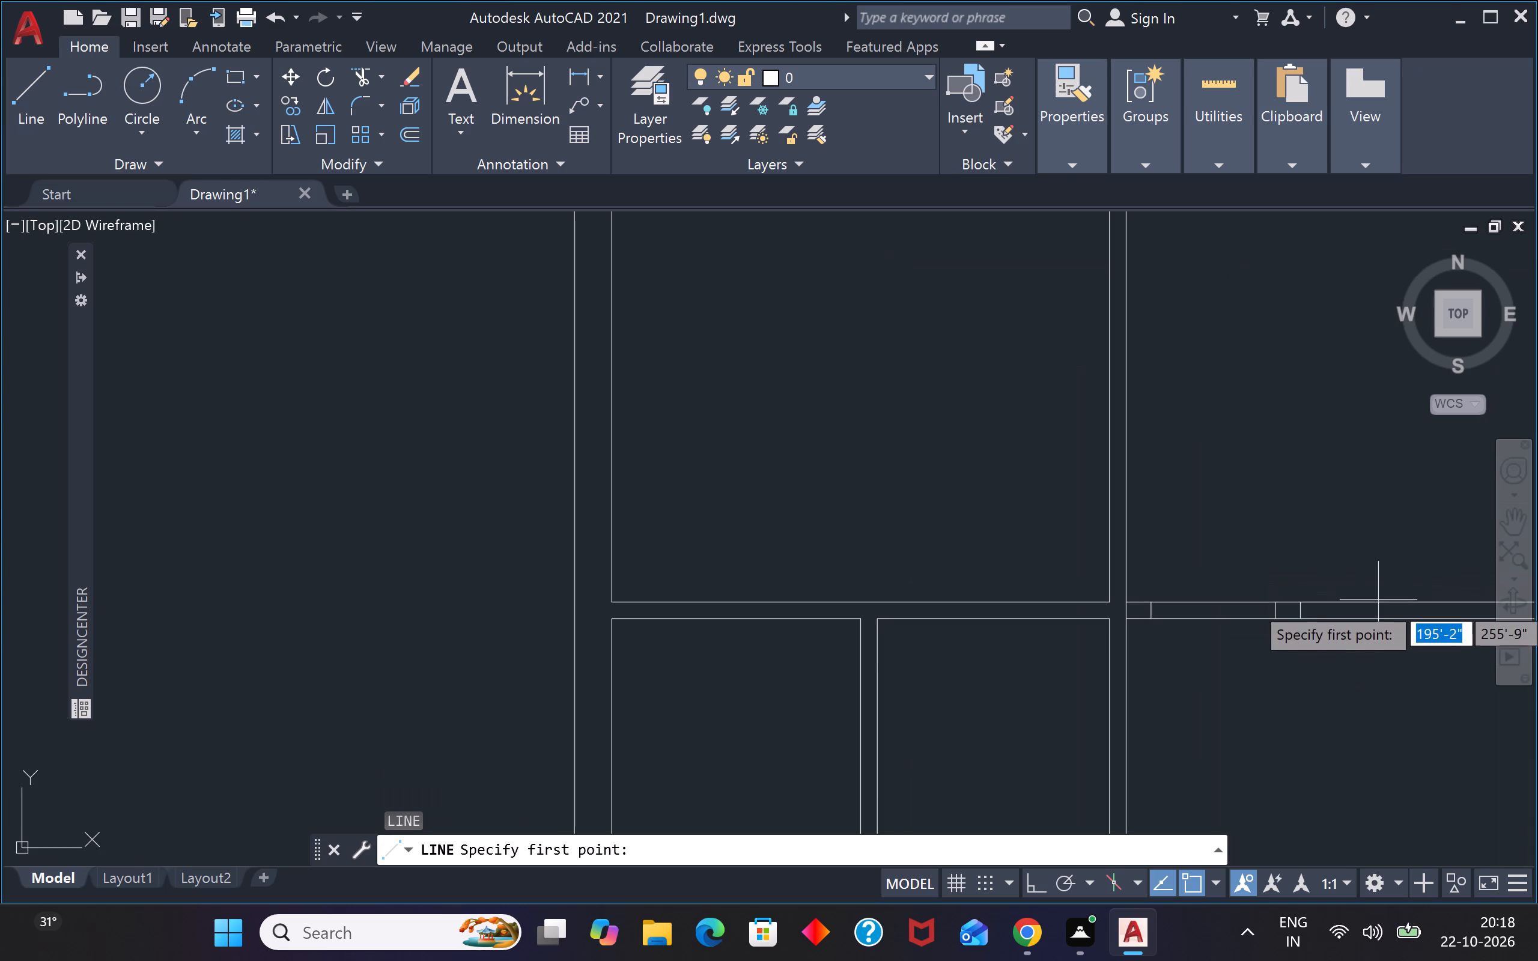
{"action": "left_click", "coordinate": [1307, 614]}
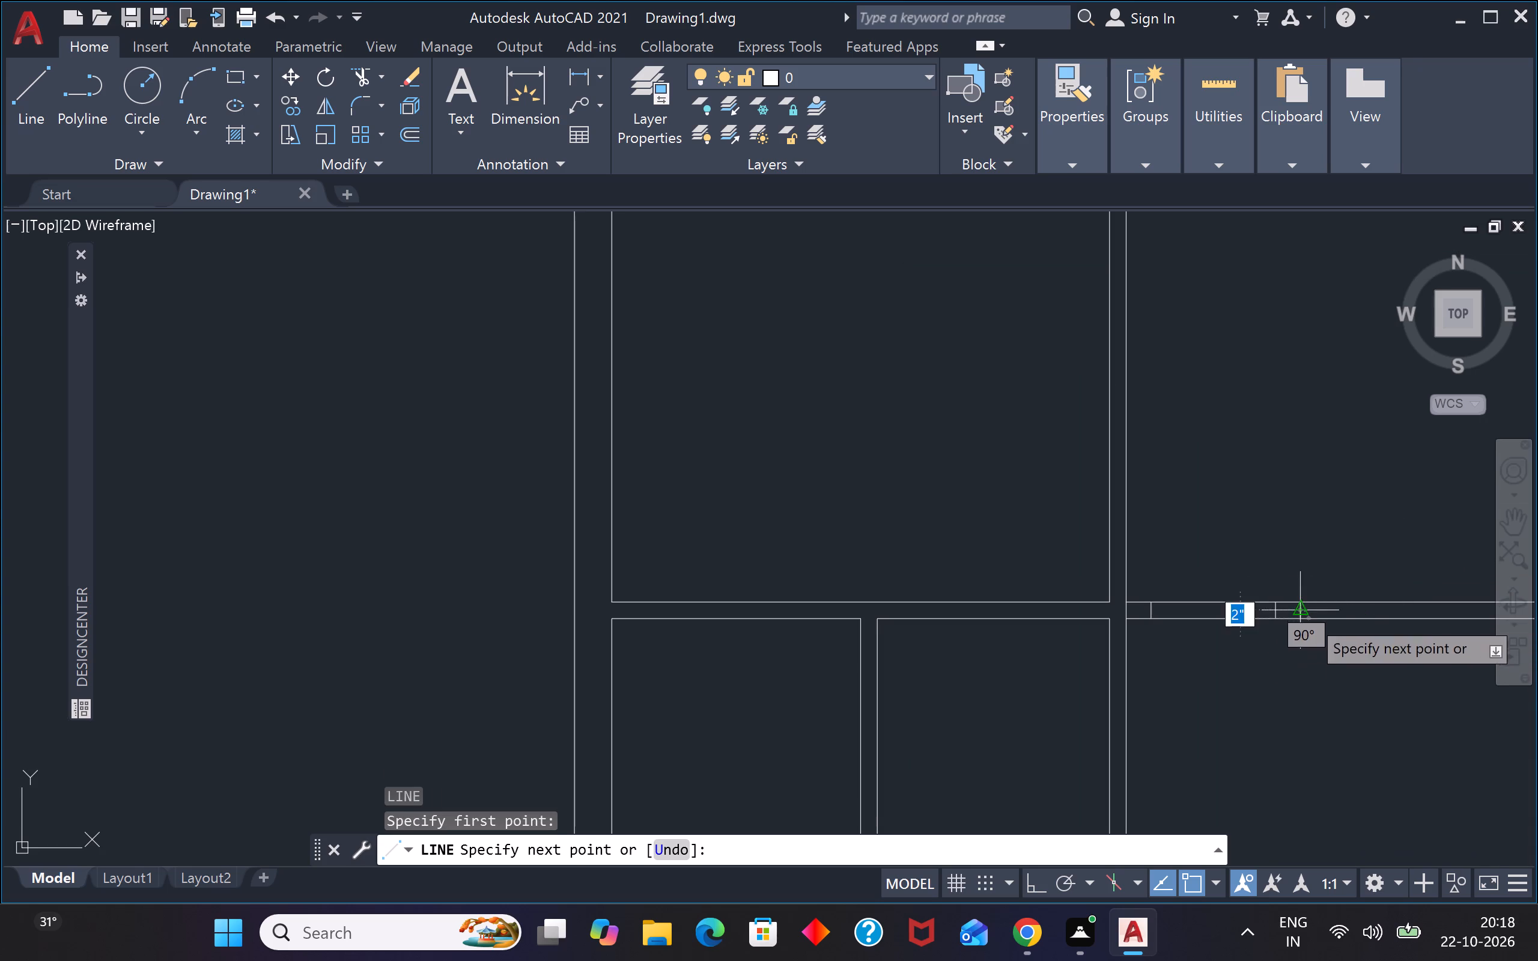
{"action": "scroll", "coordinate": [1314, 675], "scroll_direction": "down", "scroll_amount": 2}
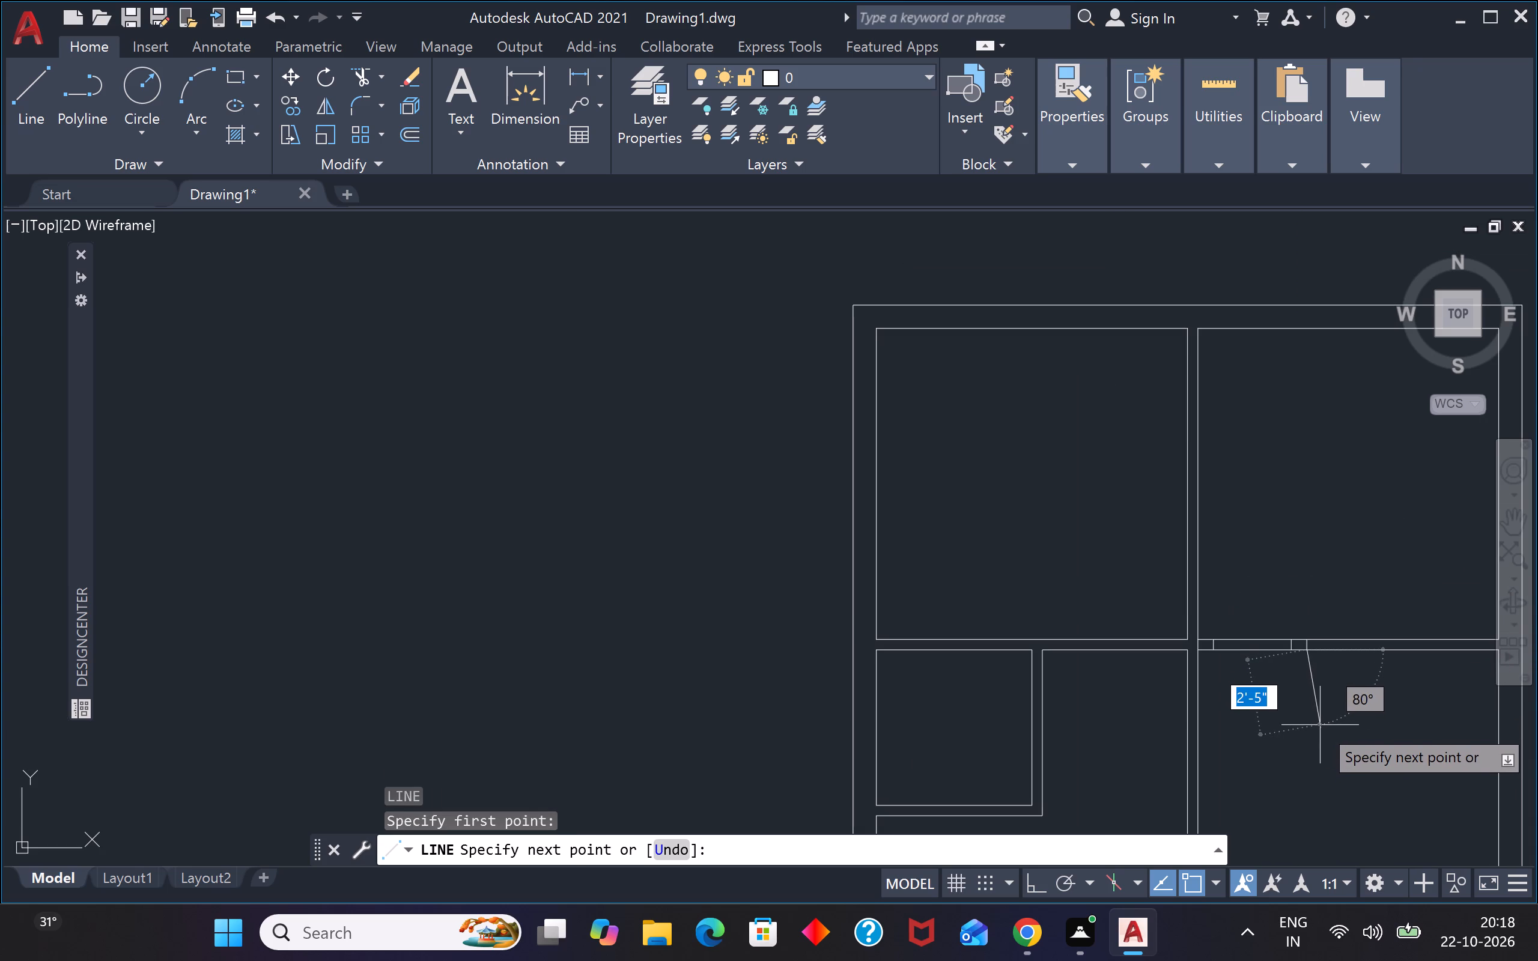
{"action": "key", "text": "F8"}
{"action": "scroll", "coordinate": [1320, 744], "scroll_direction": "down", "scroll_amount": 1}
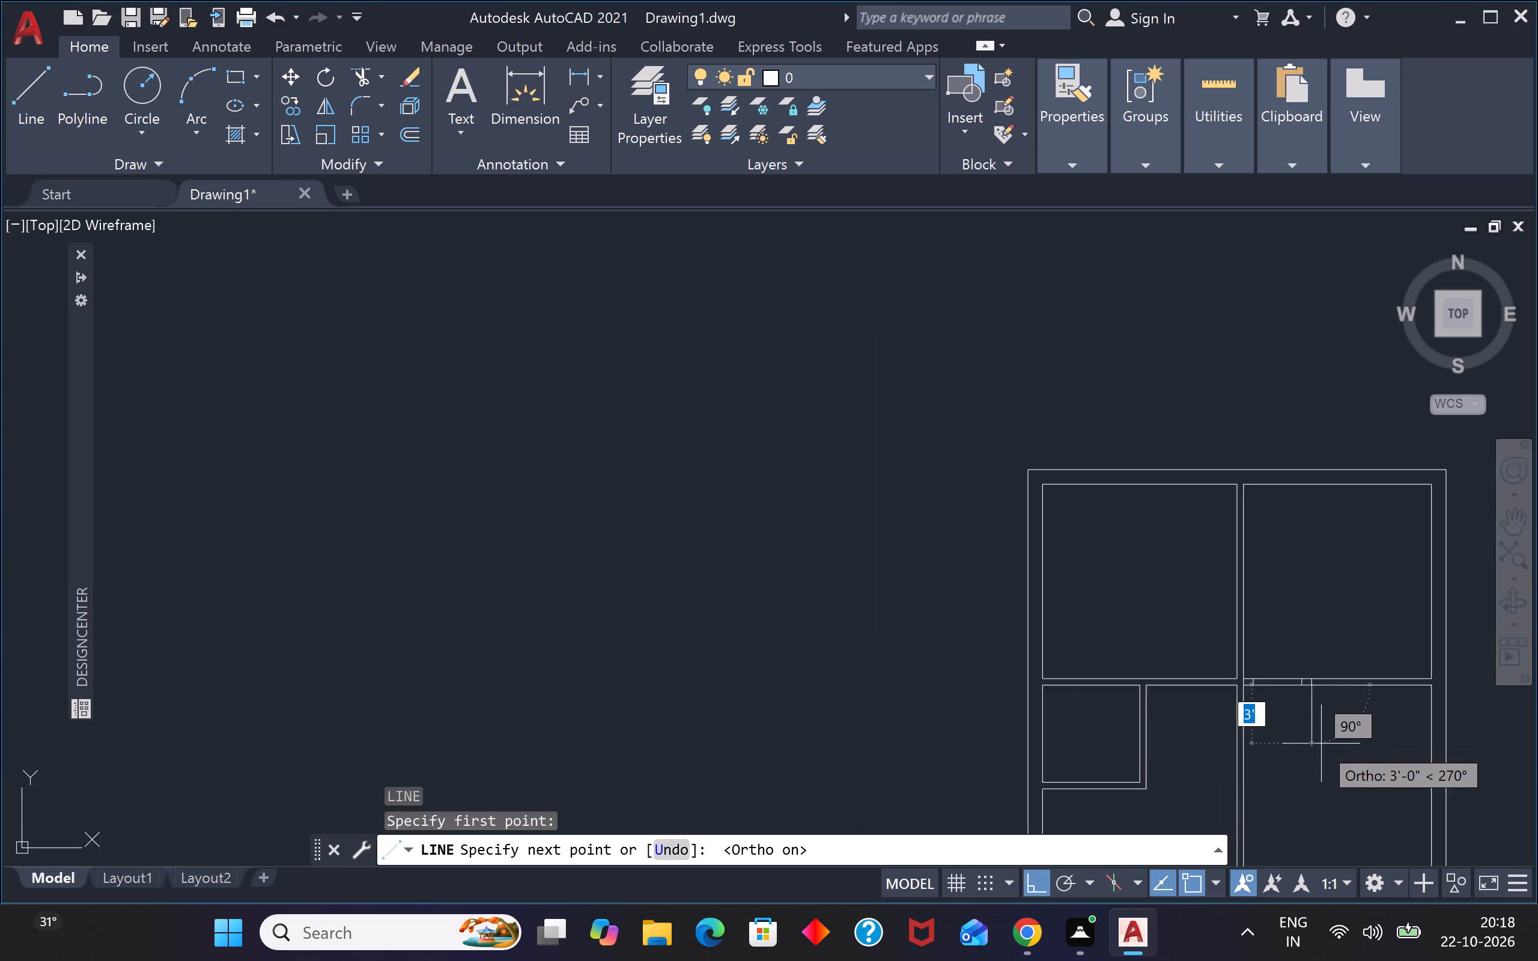
{"action": "scroll", "coordinate": [1321, 744], "scroll_direction": "down", "scroll_amount": 1}
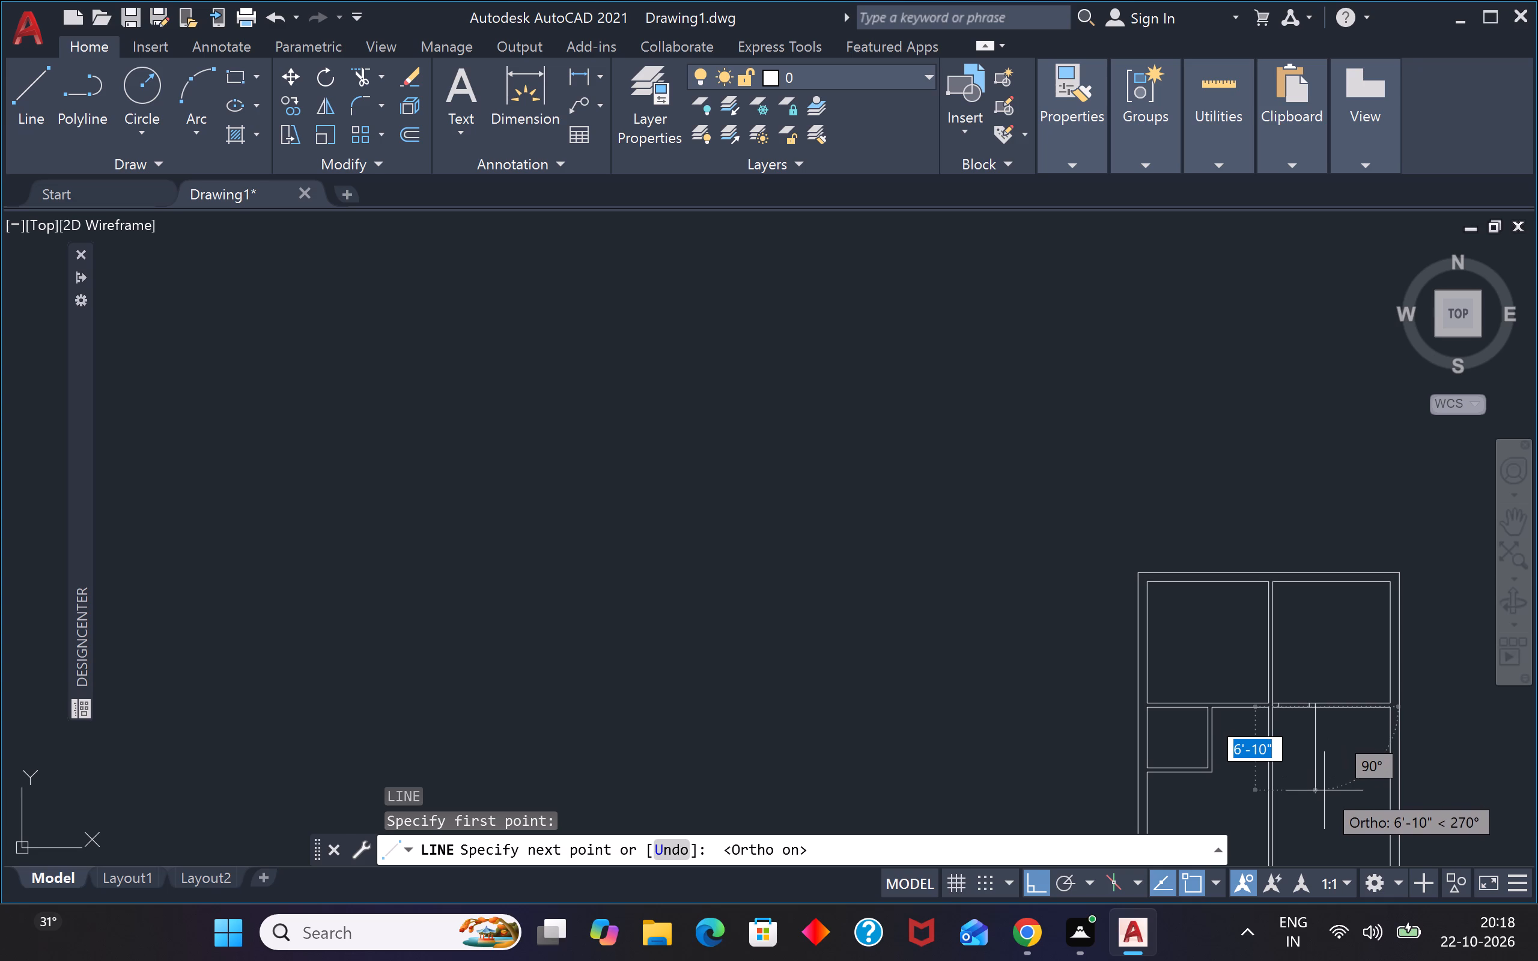
{"action": "type", "text": "6'6\""}
{"action": "key", "text": "Return"}
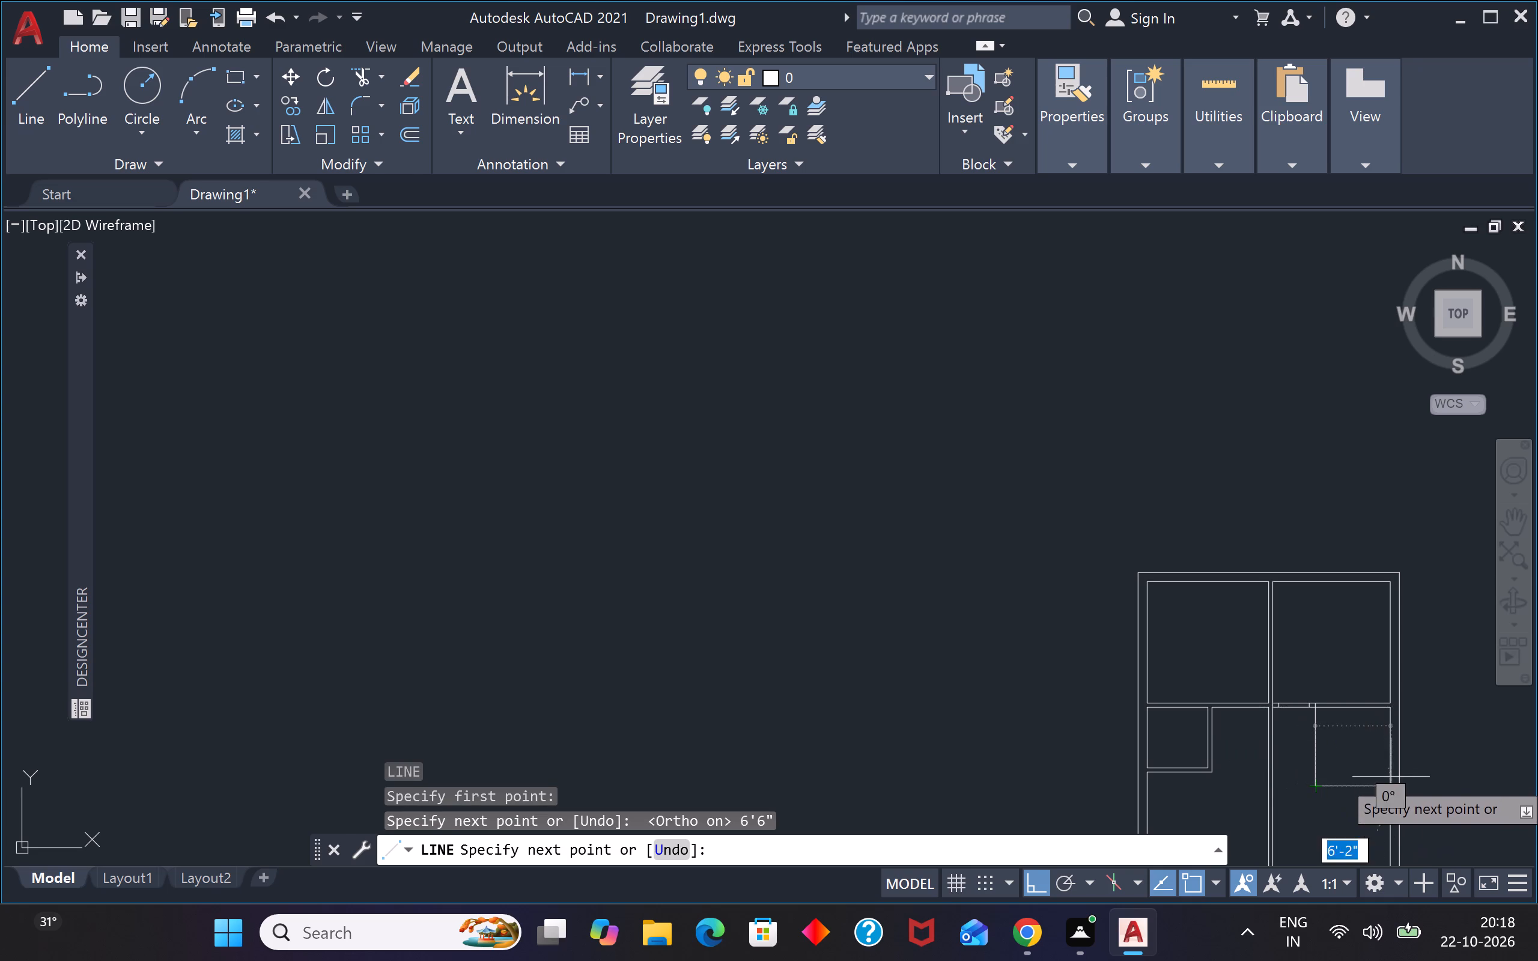
{"action": "scroll", "coordinate": [1379, 788], "scroll_direction": "up", "scroll_amount": 3}
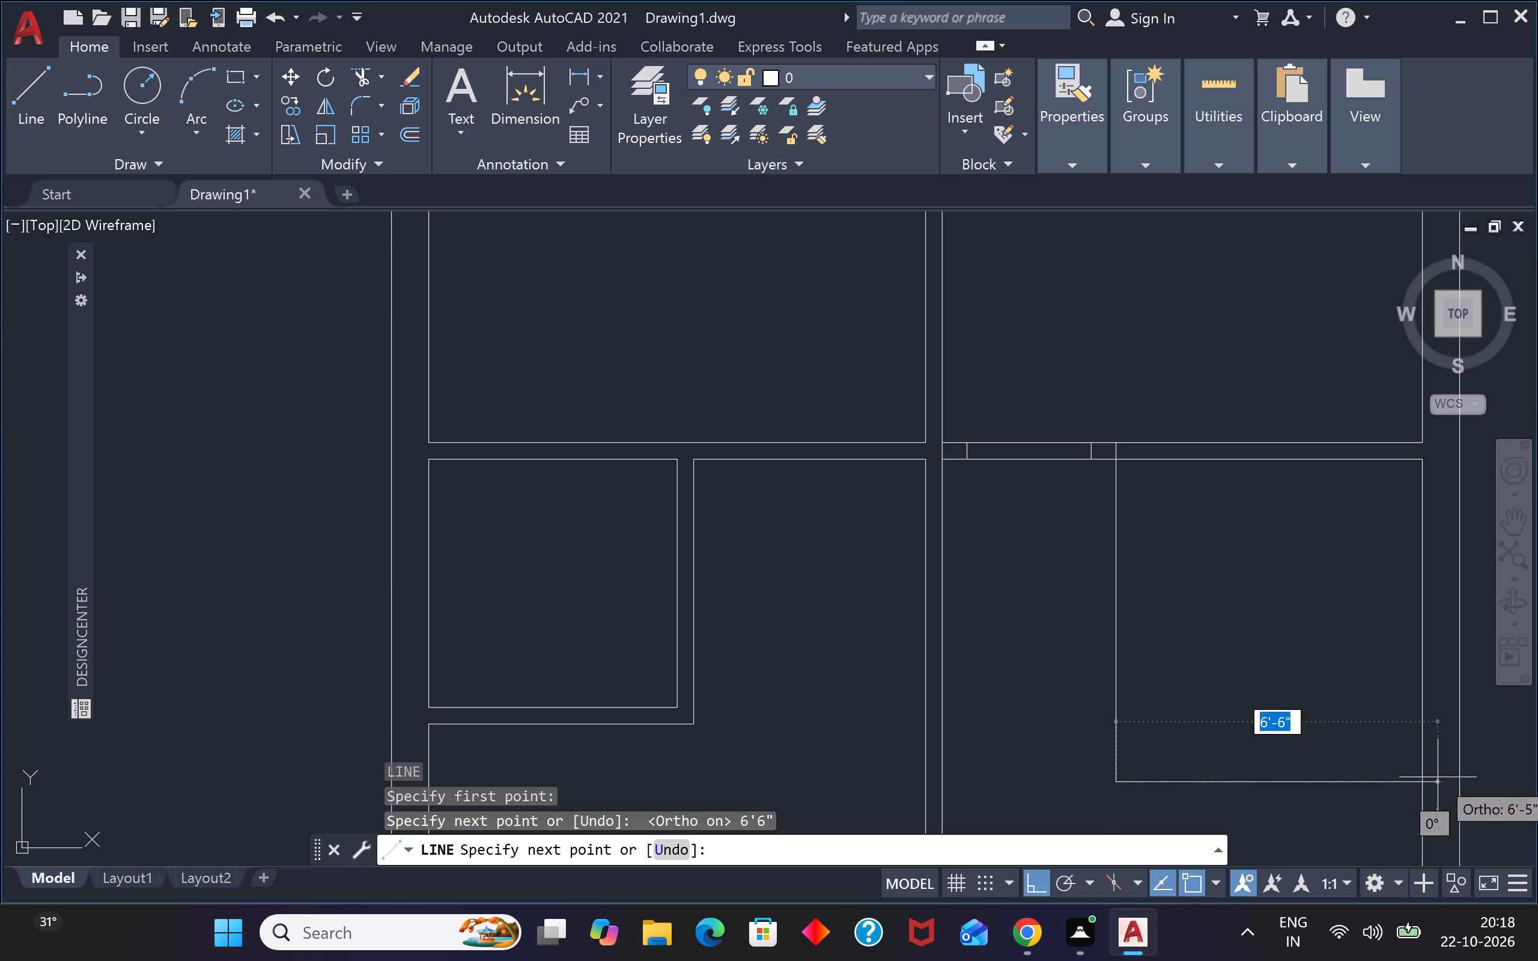
{"action": "left_click", "coordinate": [1440, 777]}
{"action": "key", "text": "Escape"}
Trim the new horizontal line's overhang beyond the right inner wall face.
{"action": "type", "text": "tr"}
{"action": "key", "text": "space"}
{"action": "scroll", "coordinate": [1432, 780], "scroll_direction": "up", "scroll_amount": 3}
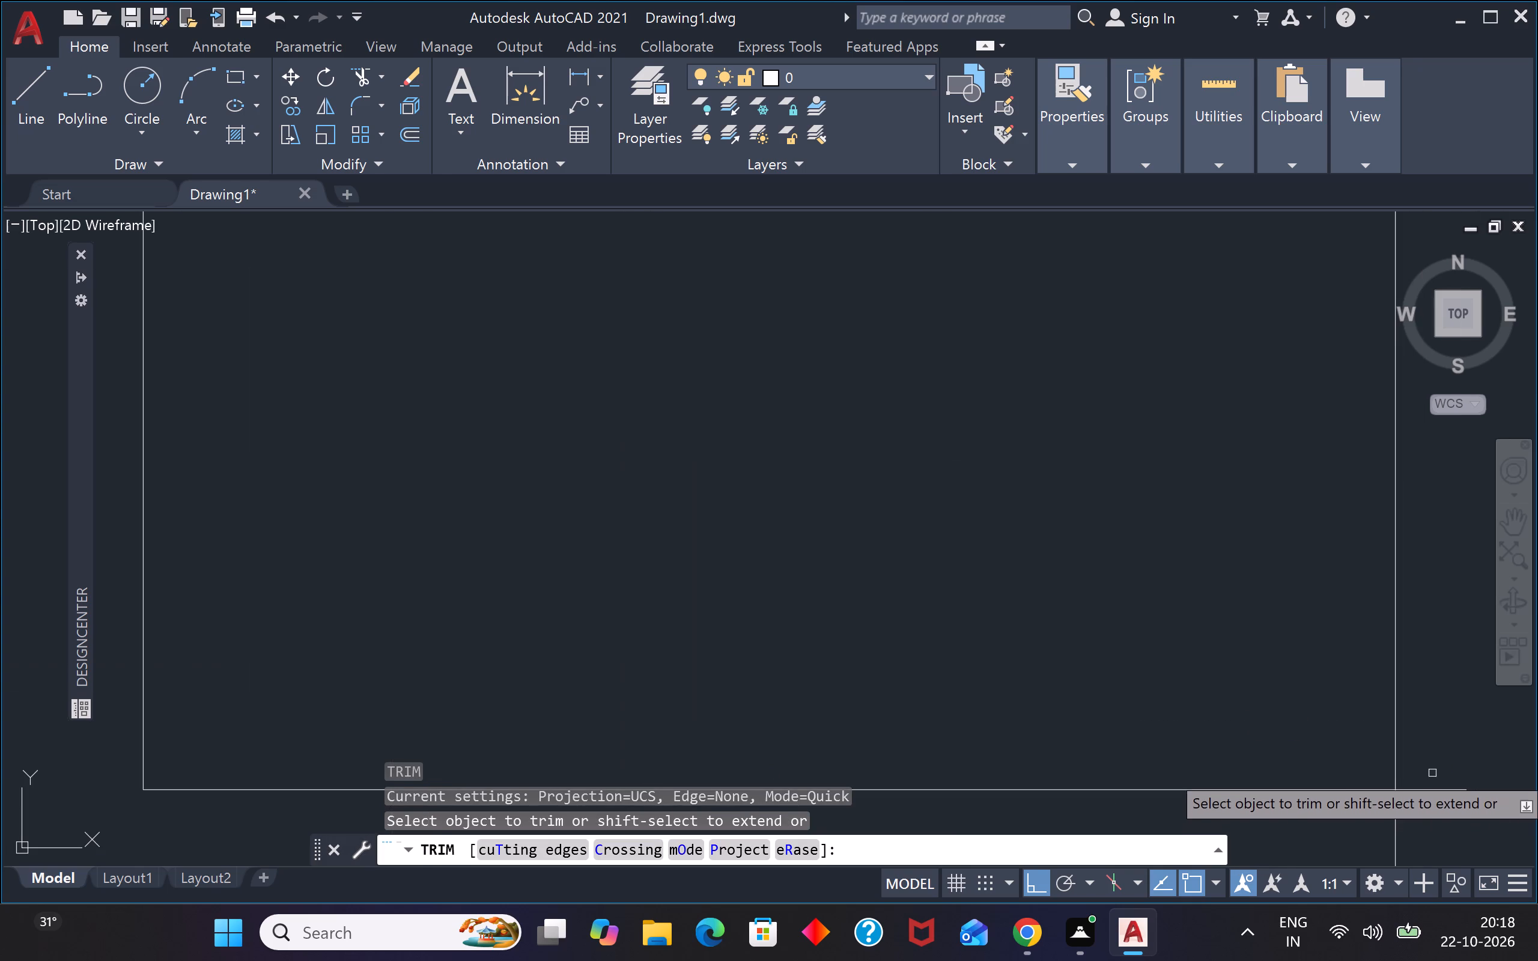
{"action": "left_click", "coordinate": [1435, 766]}
{"action": "left_click", "coordinate": [1436, 805]}
{"action": "scroll", "coordinate": [1429, 791], "scroll_direction": "down", "scroll_amount": 4}
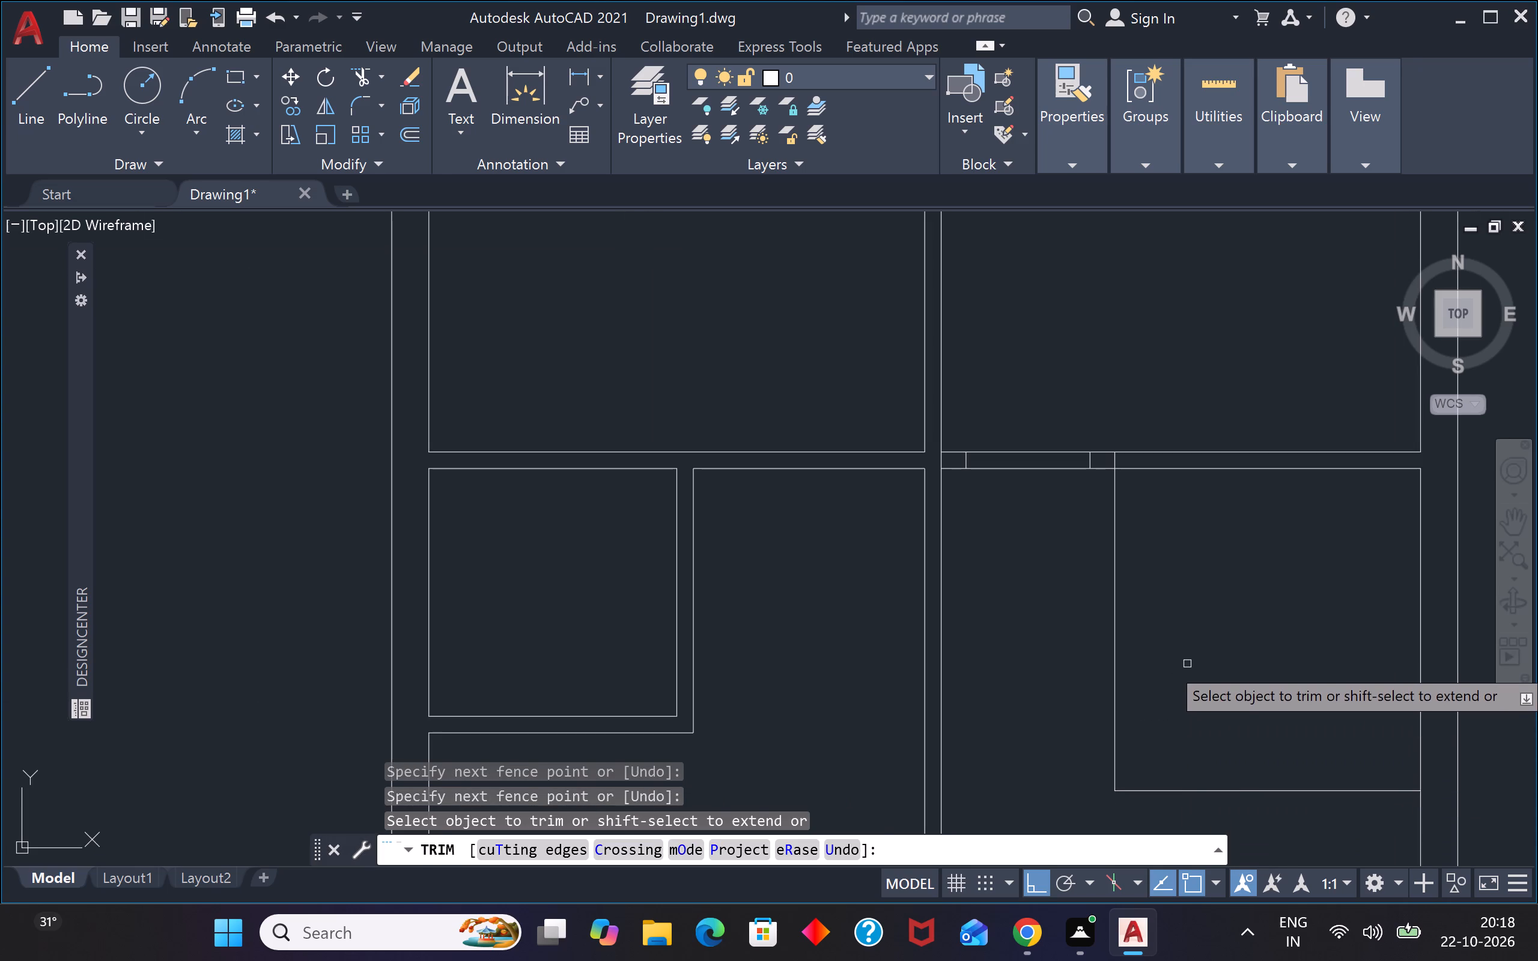
{"action": "key", "text": "Escape"}
{"action": "key", "text": "Escape"}
{"action": "key", "text": "Escape"}
Offset the new room's vertical and horizontal lines 4" inward to form its partition walls.
{"action": "key", "text": "o"}
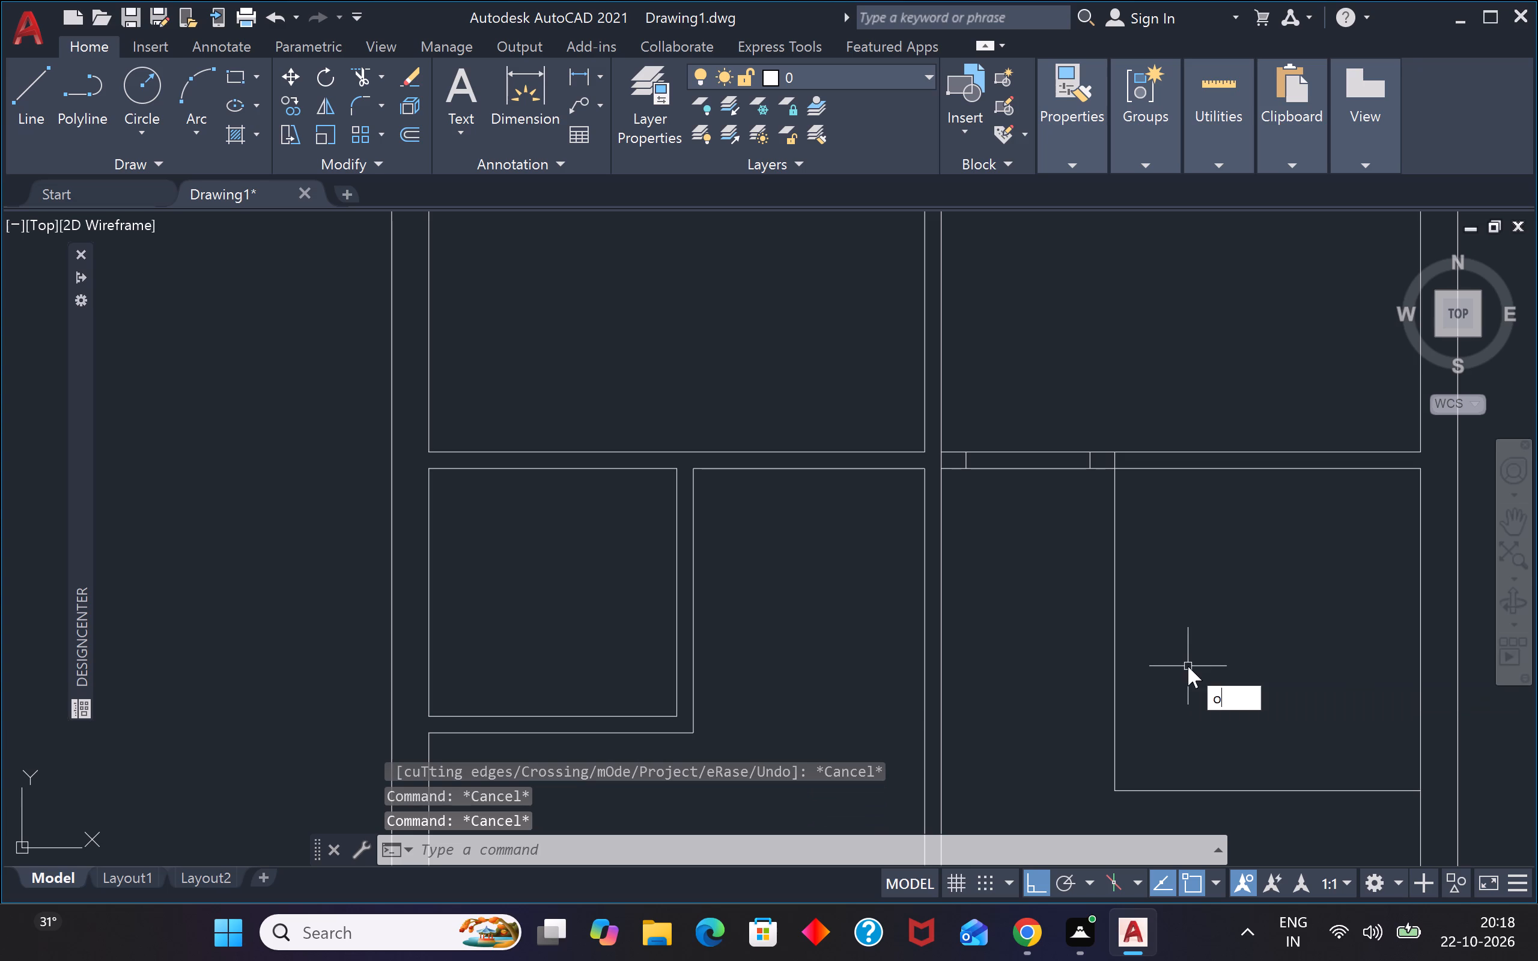
{"action": "key", "text": "space"}
{"action": "type", "text": "4\""}
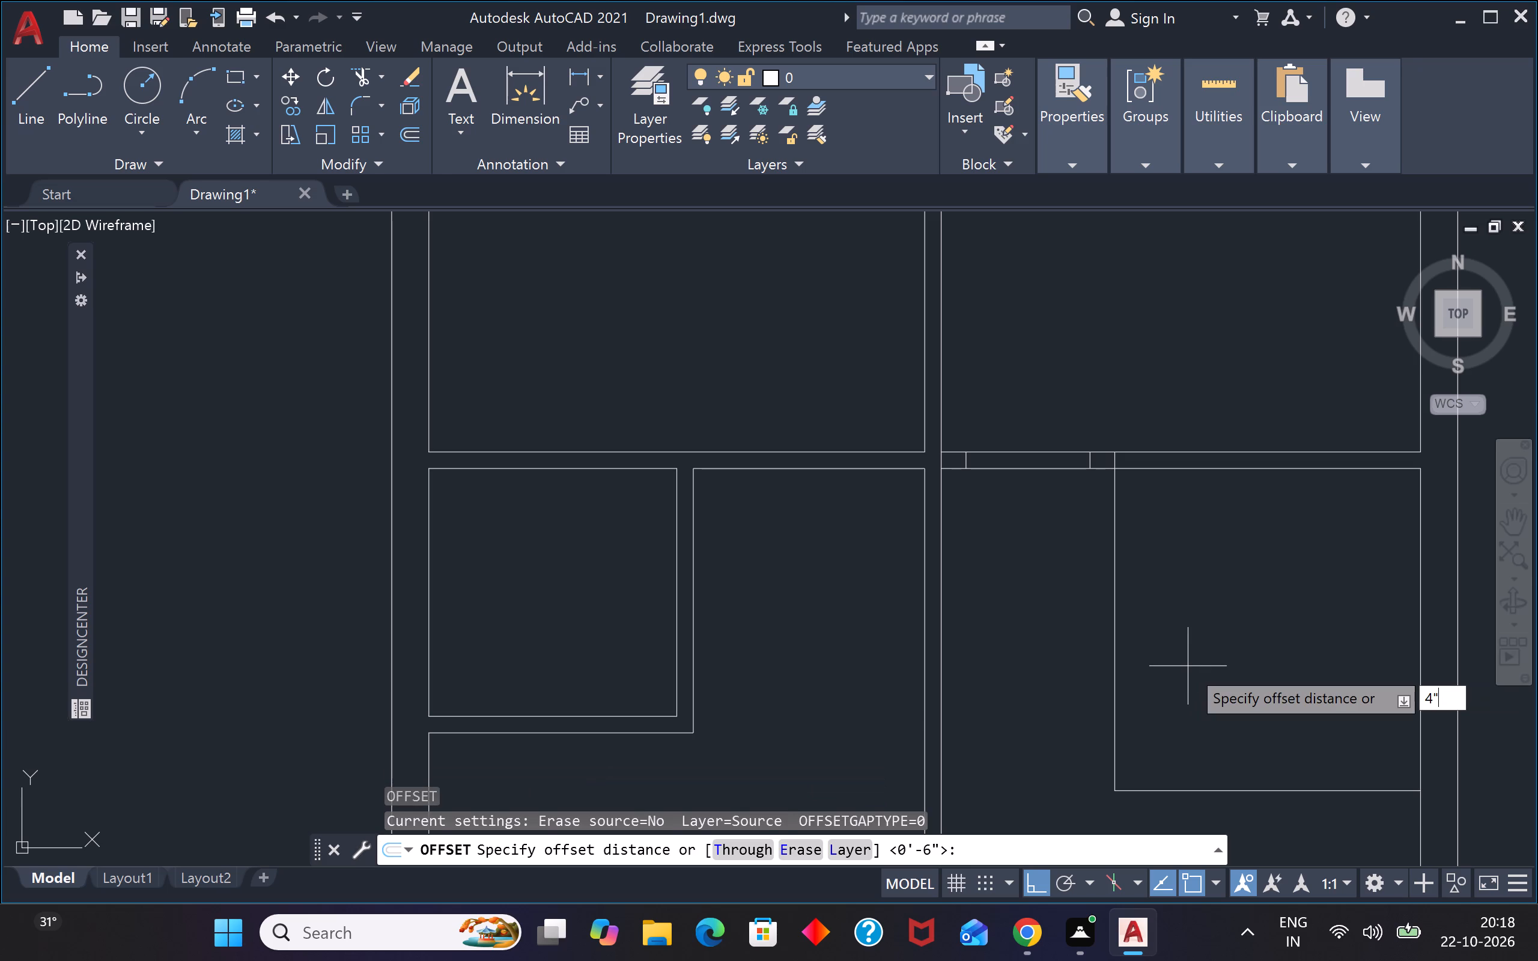
{"action": "key", "text": "Return"}
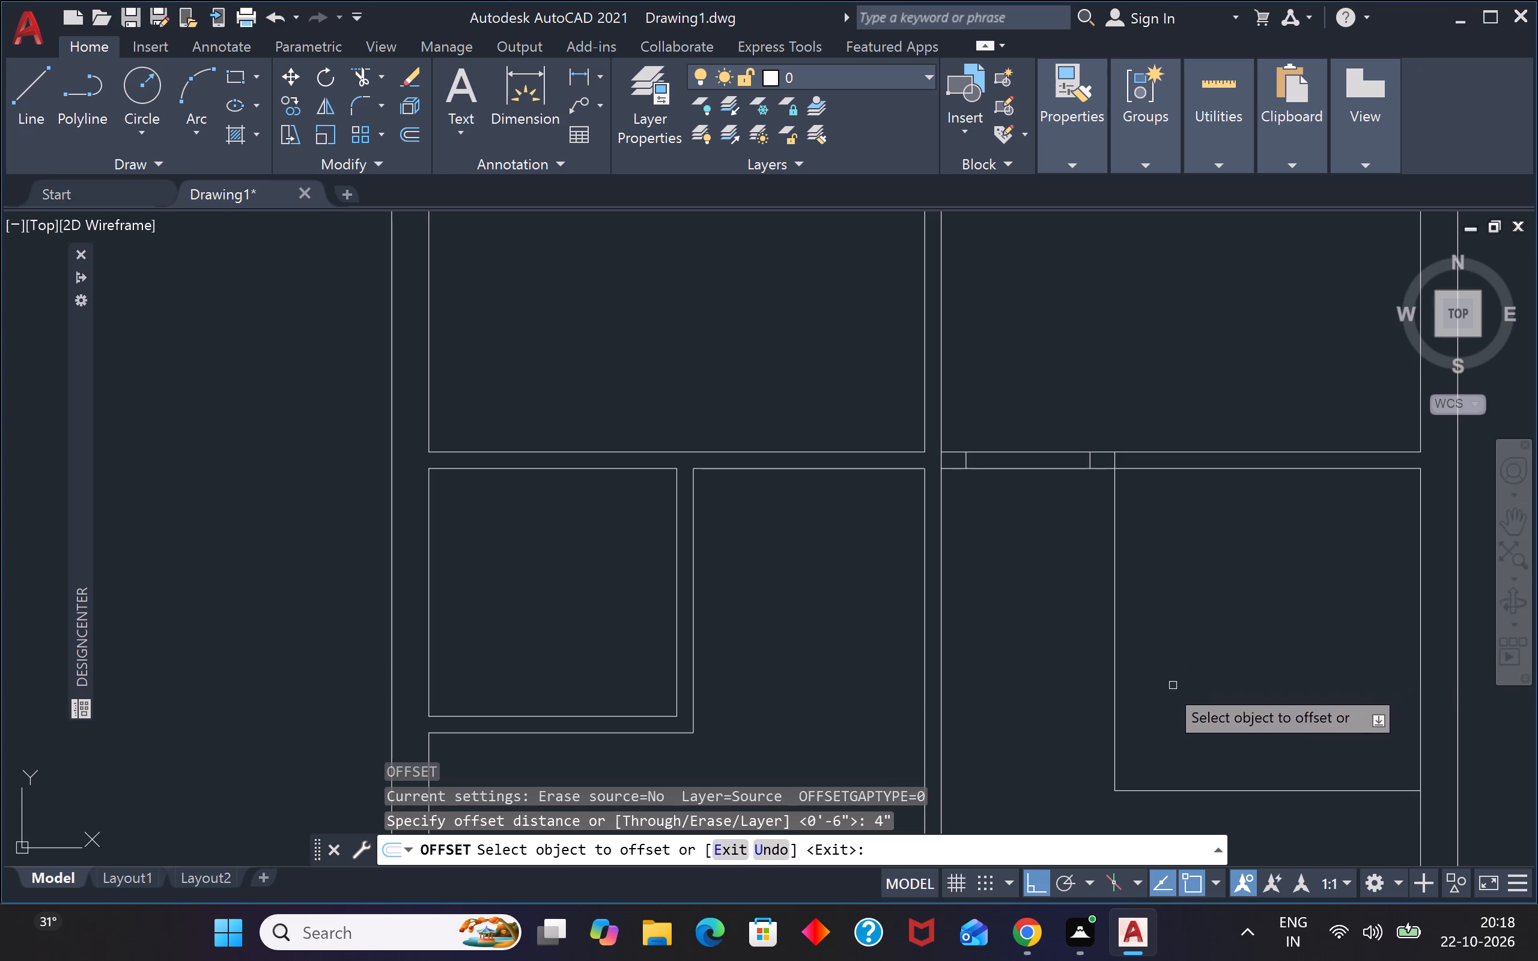
{"action": "left_click", "coordinate": [1117, 687]}
{"action": "left_click", "coordinate": [1150, 681]}
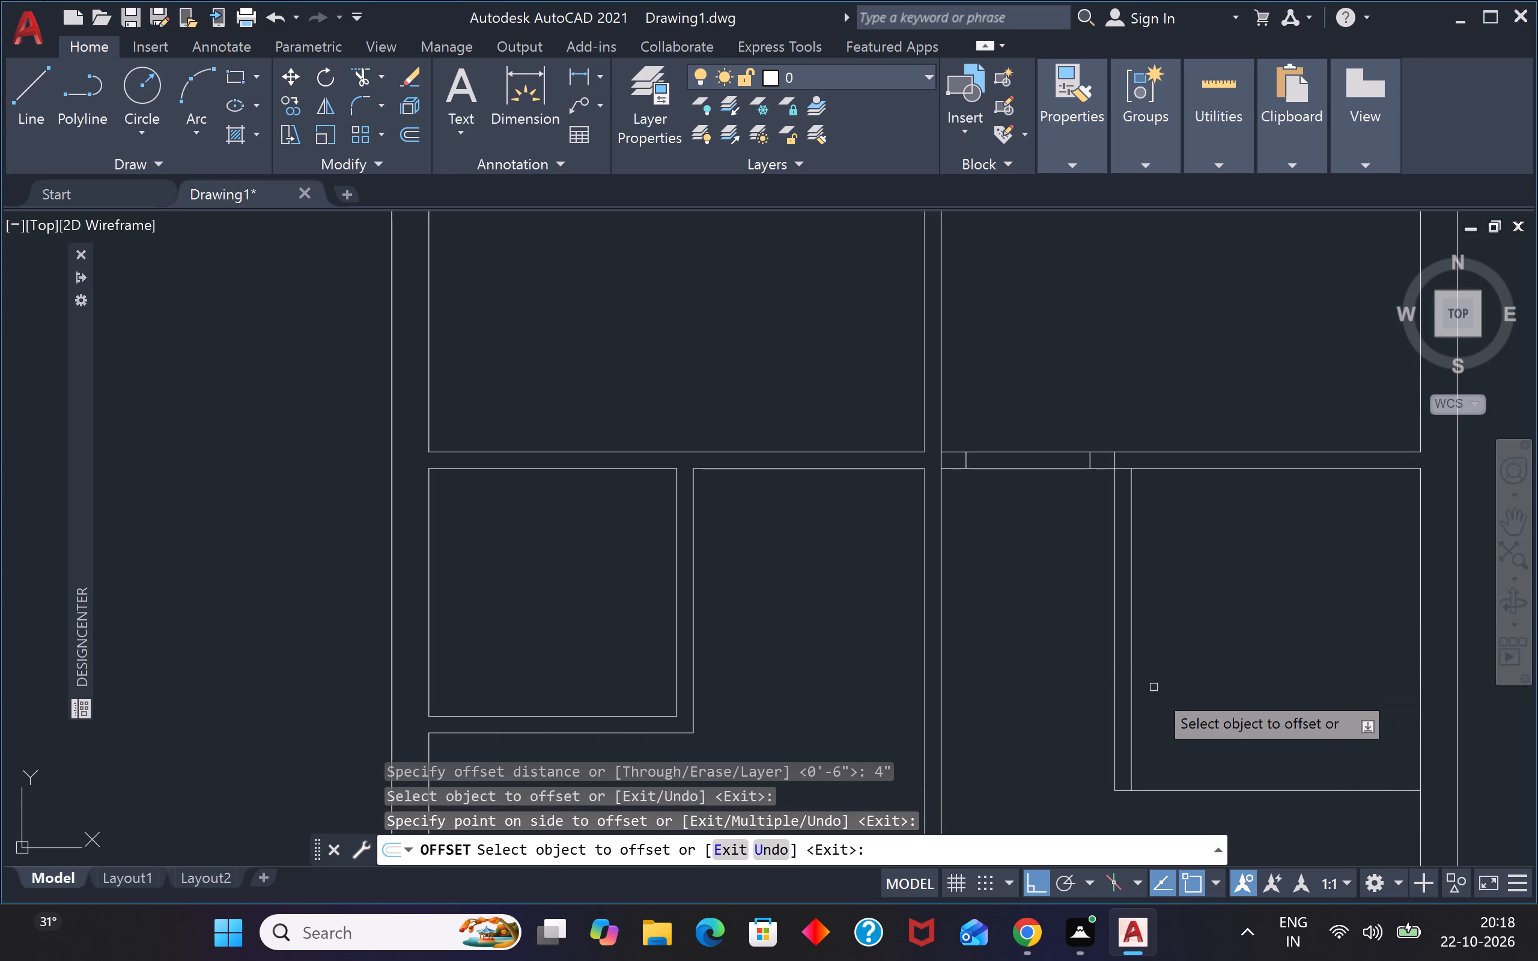
{"action": "left_click", "coordinate": [1210, 790]}
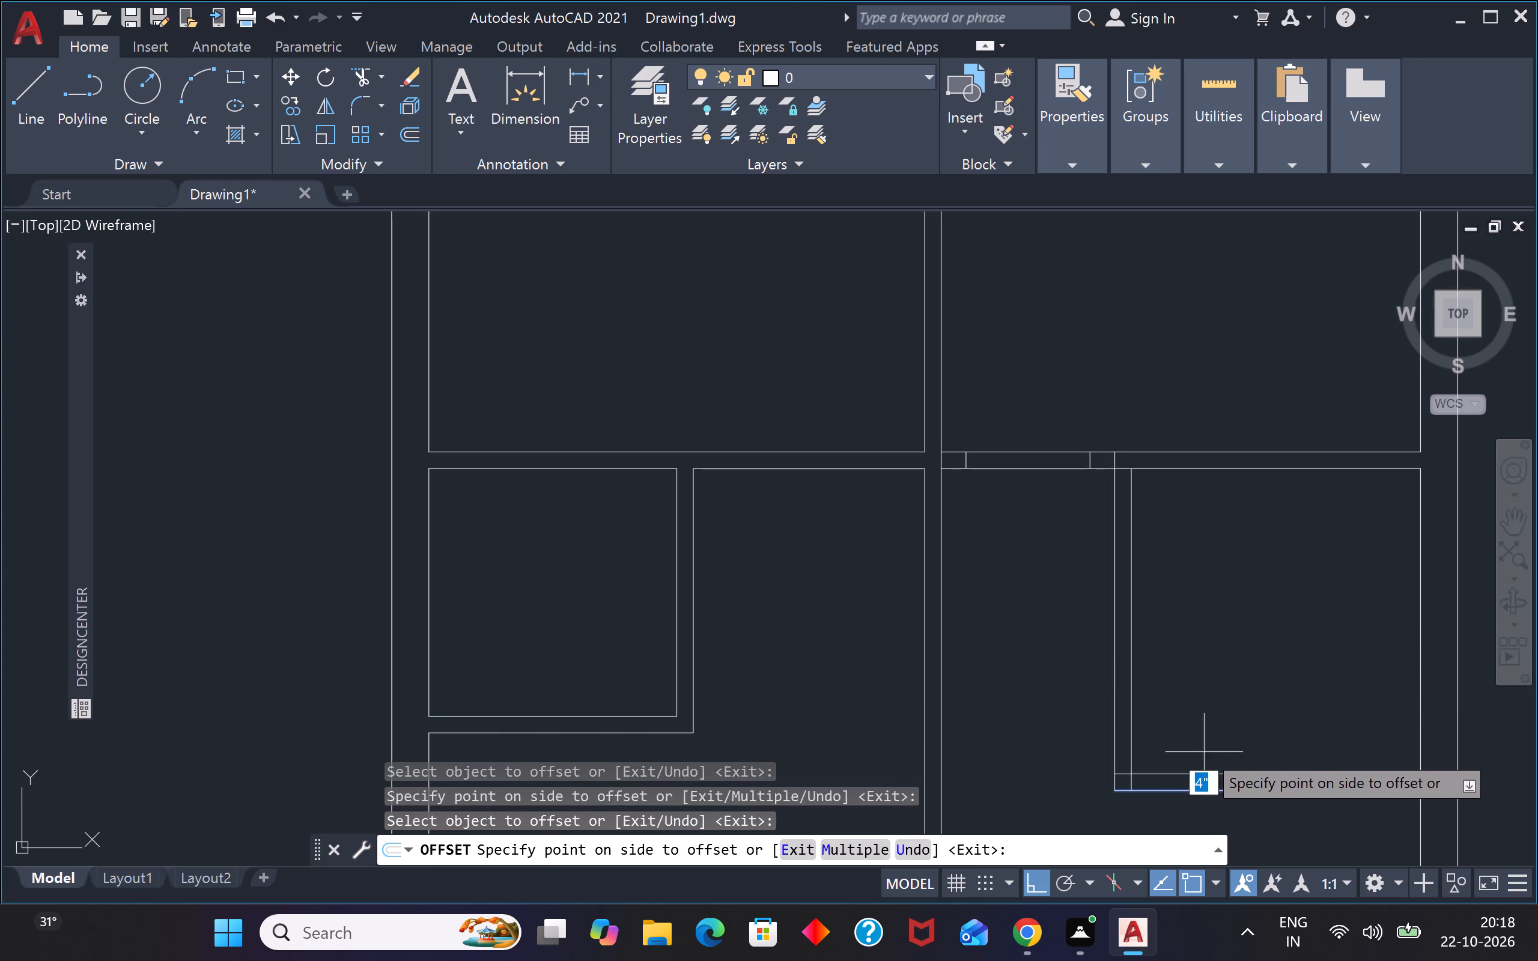
{"action": "left_click", "coordinate": [1199, 717]}
{"action": "key", "text": "Escape"}
{"action": "key", "text": "Escape"}
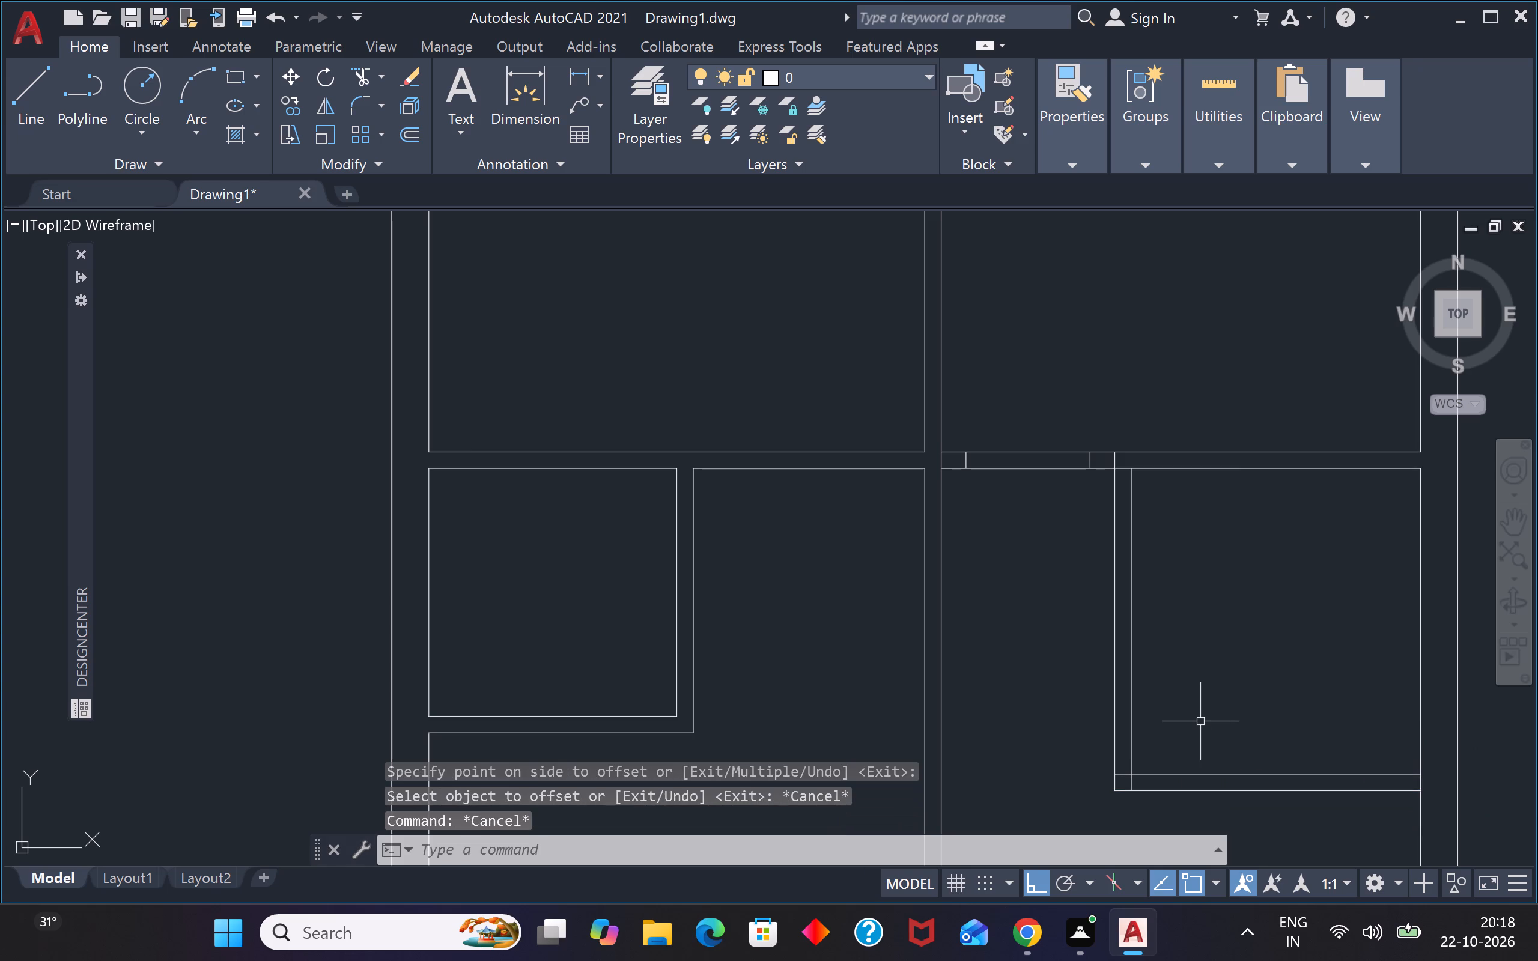
Trim the horizontal partition's lower line between the two faces of the new vertical wall.
{"action": "type", "text": "tr"}
{"action": "key", "text": "space"}
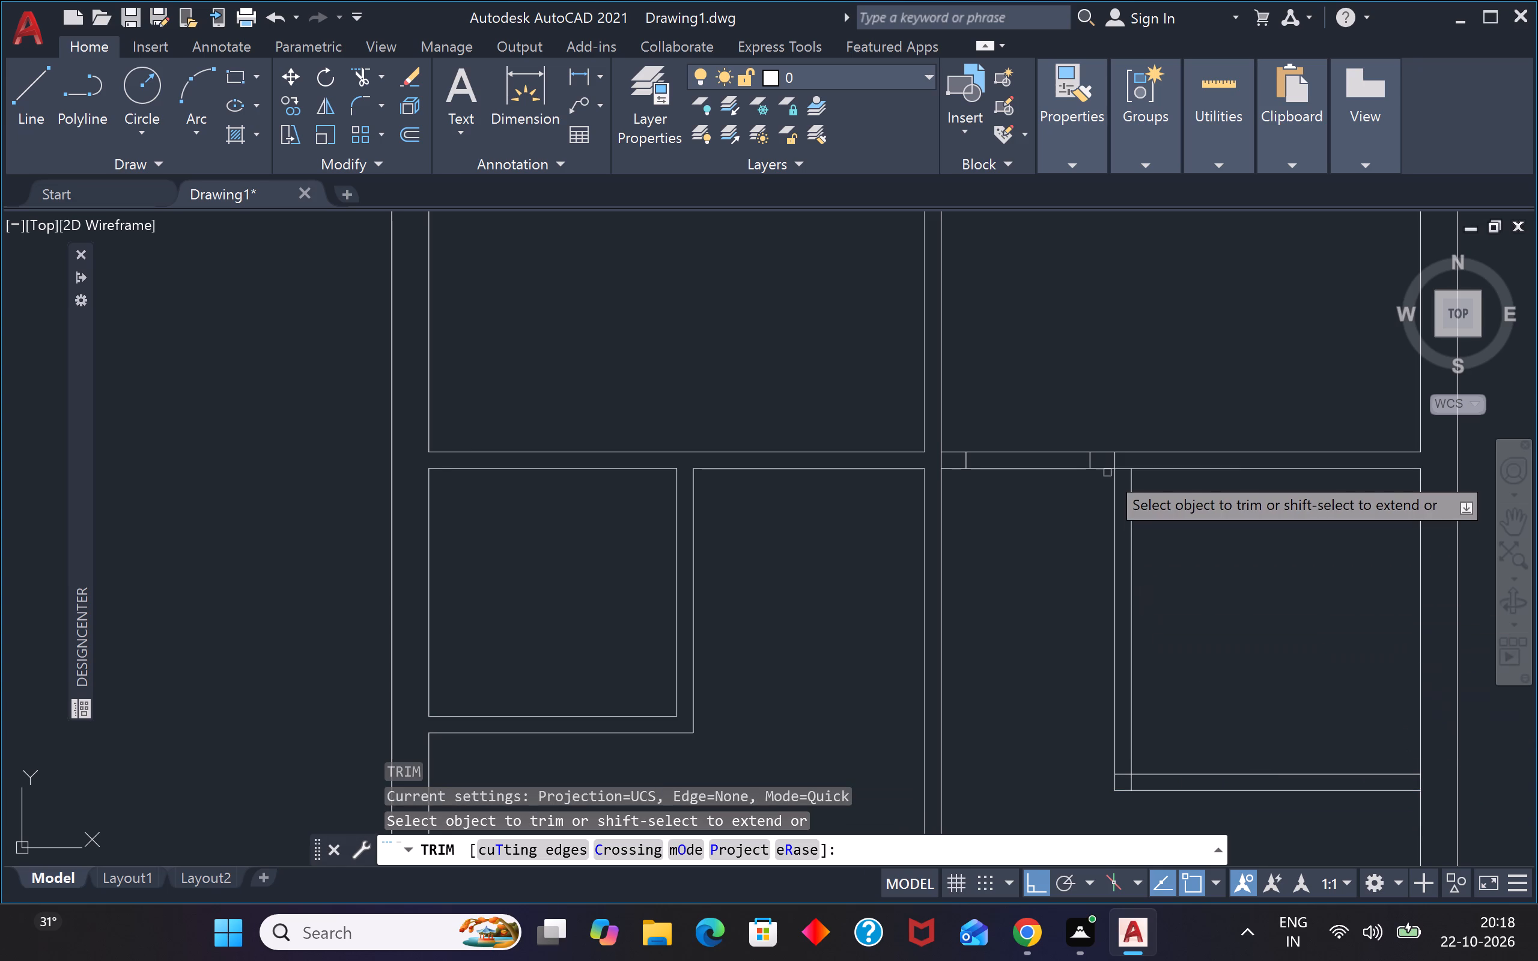
{"action": "scroll", "coordinate": [1114, 471], "scroll_direction": "up", "scroll_amount": 4}
{"action": "left_click", "coordinate": [1175, 444]}
{"action": "left_click", "coordinate": [1178, 467]}
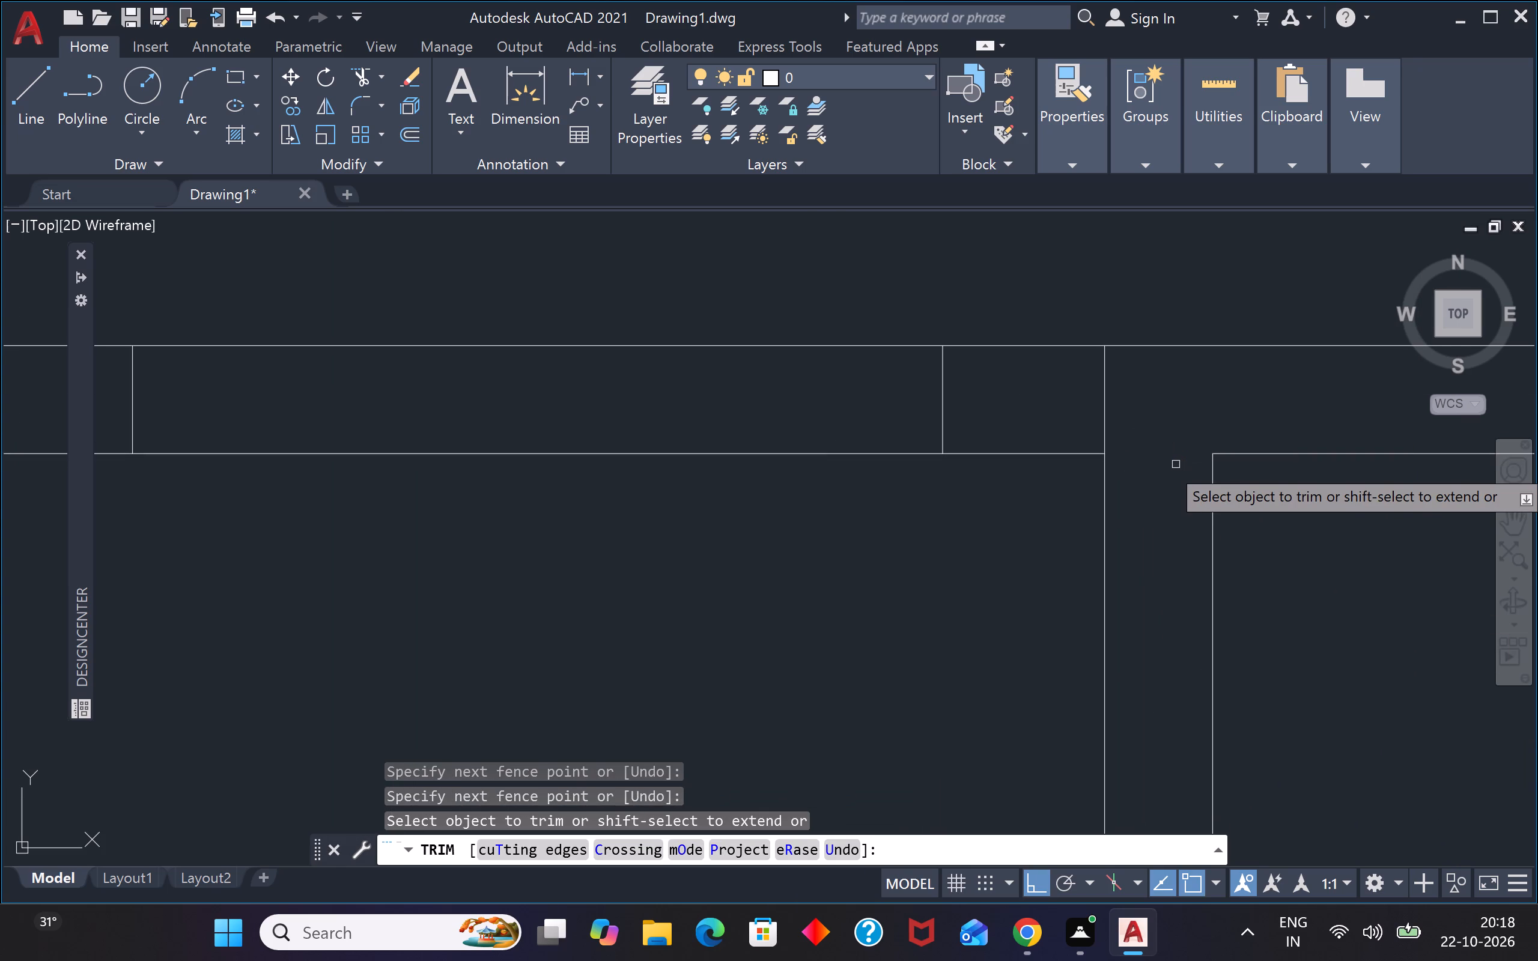
Trim the crossing inner line ends at the new room's lower-left wall corner.
{"action": "scroll", "coordinate": [1187, 529], "scroll_direction": "down", "scroll_amount": 4}
{"action": "scroll", "coordinate": [1266, 681], "scroll_direction": "down", "scroll_amount": 2}
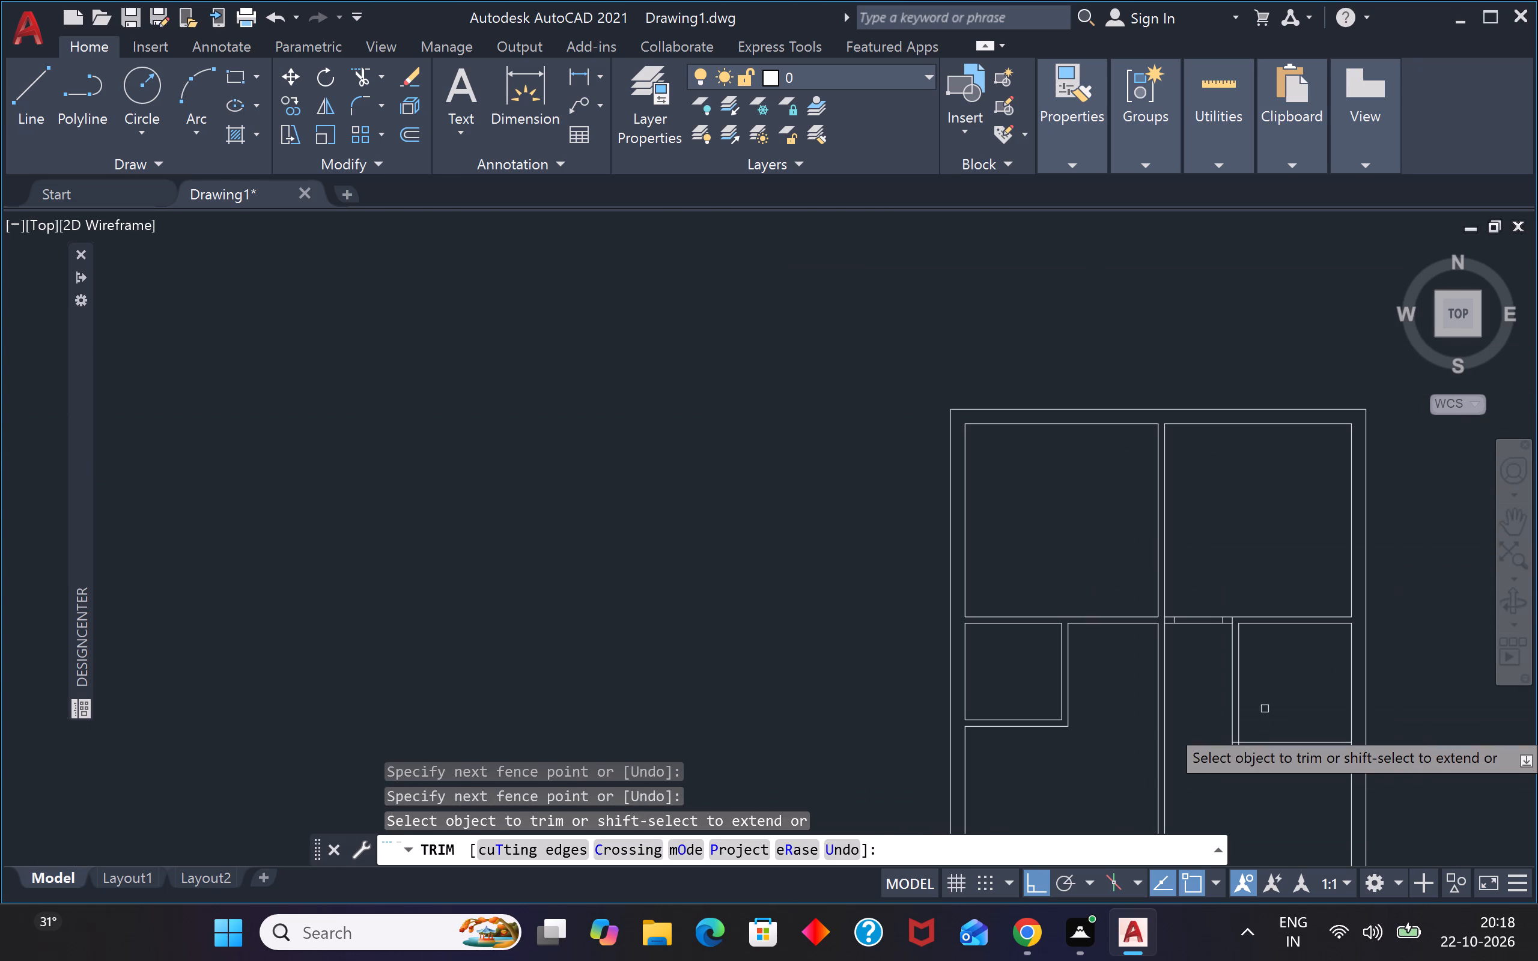
{"action": "scroll", "coordinate": [1233, 745], "scroll_direction": "up", "scroll_amount": 5}
{"action": "scroll", "coordinate": [1284, 679], "scroll_direction": "down", "scroll_amount": 3}
{"action": "scroll", "coordinate": [1285, 723], "scroll_direction": "up", "scroll_amount": 4}
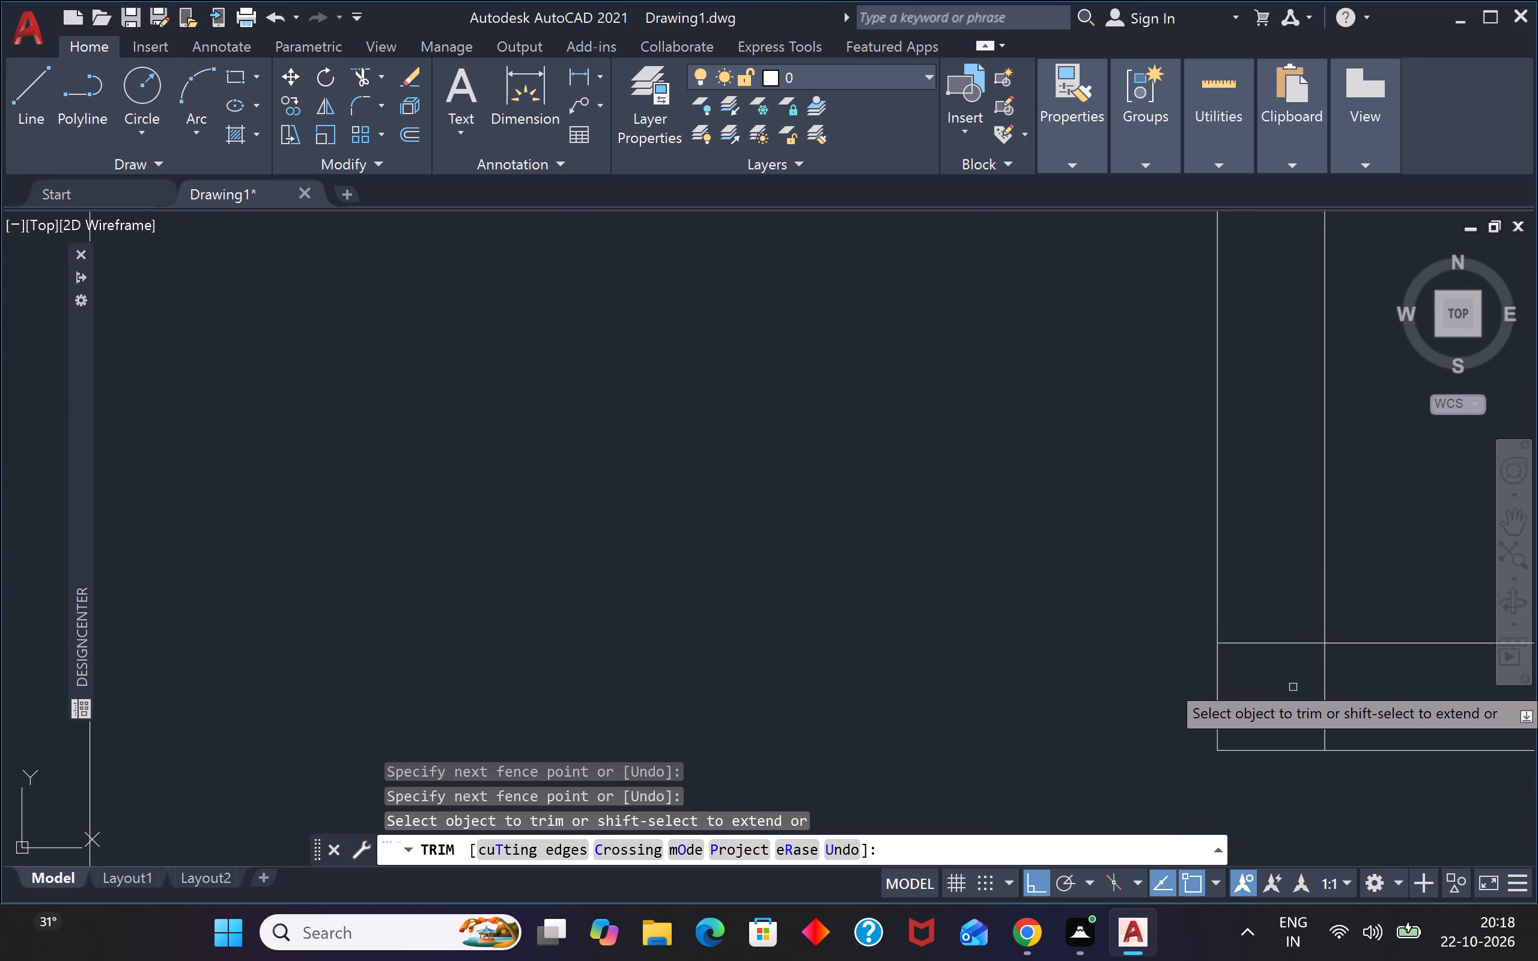
{"action": "left_click", "coordinate": [1287, 637]}
{"action": "left_click", "coordinate": [1287, 662]}
{"action": "left_click_drag", "start_coordinate": [1291, 688], "coordinate": [1296, 687]}
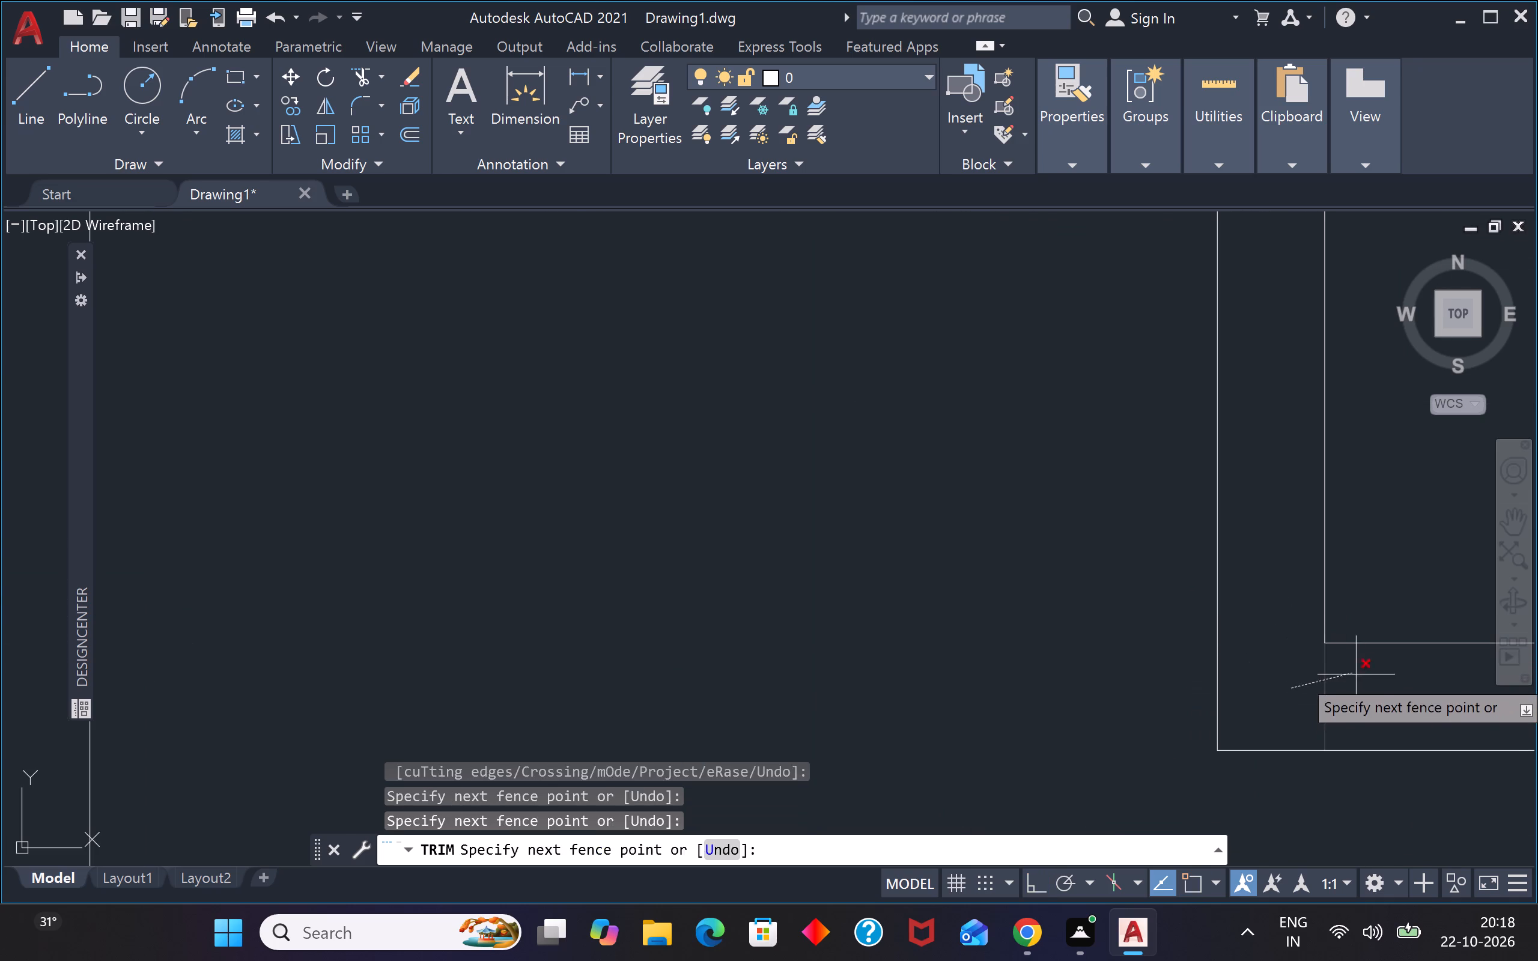
{"action": "left_click", "coordinate": [1360, 675]}
Trim the right inner wall line between the two faces of the new room's horizontal wall.
{"action": "scroll", "coordinate": [1357, 673], "scroll_direction": "down", "scroll_amount": 9}
{"action": "scroll", "coordinate": [1426, 676], "scroll_direction": "up", "scroll_amount": 3}
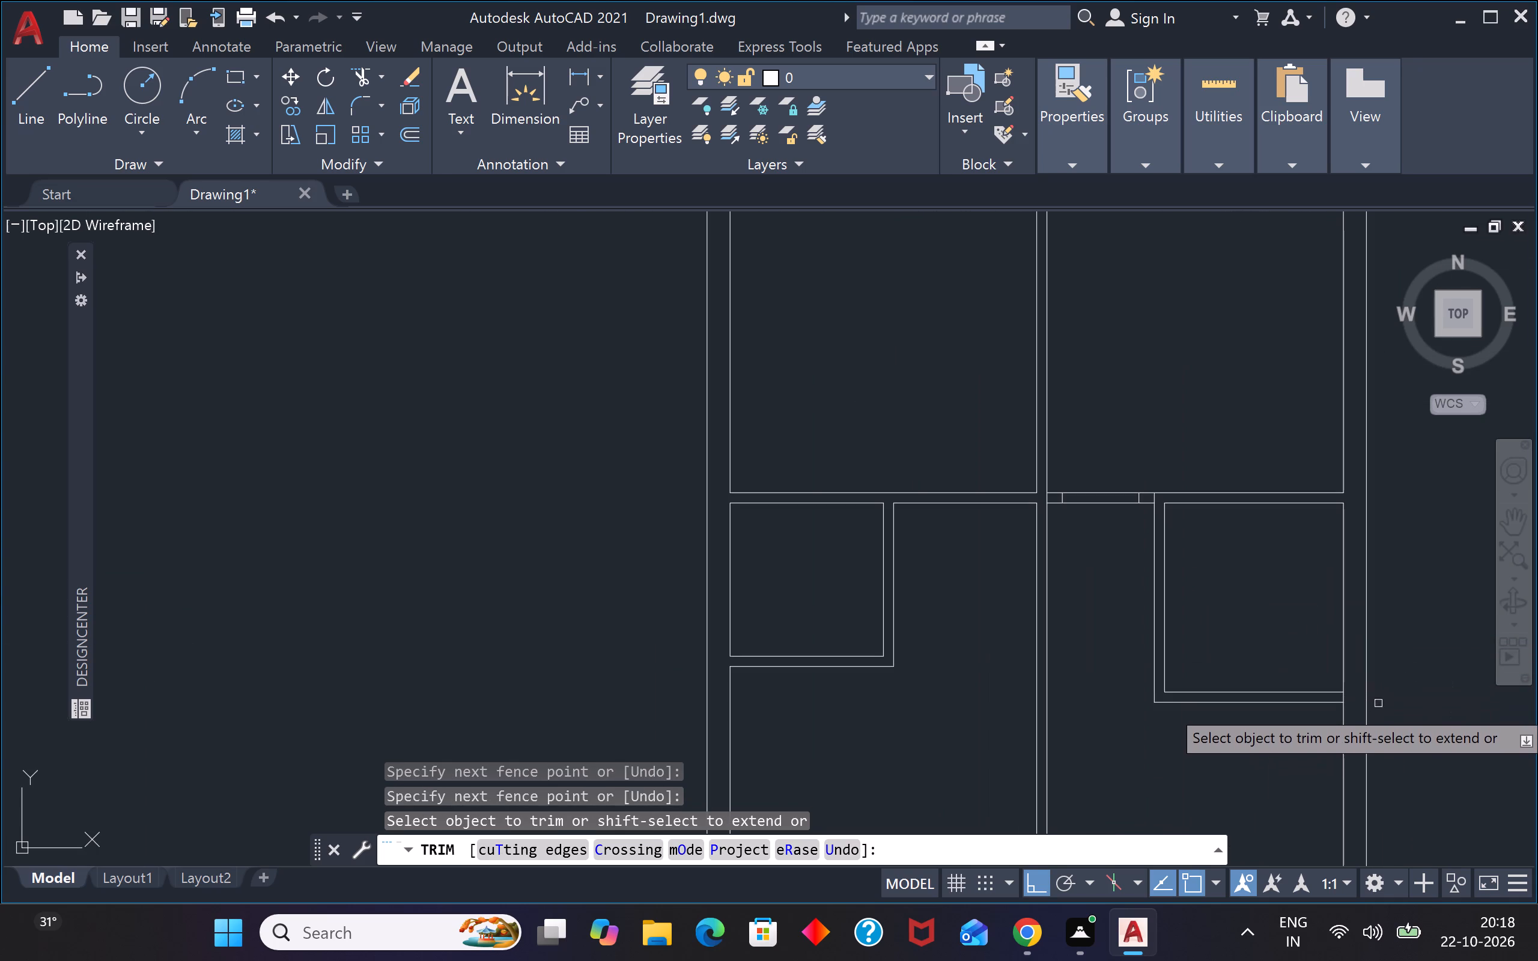
{"action": "scroll", "coordinate": [1344, 699], "scroll_direction": "up", "scroll_amount": 4}
{"action": "left_click", "coordinate": [1354, 692]}
{"action": "left_click", "coordinate": [1321, 699]}
{"action": "scroll", "coordinate": [1321, 698], "scroll_direction": "down", "scroll_amount": 4}
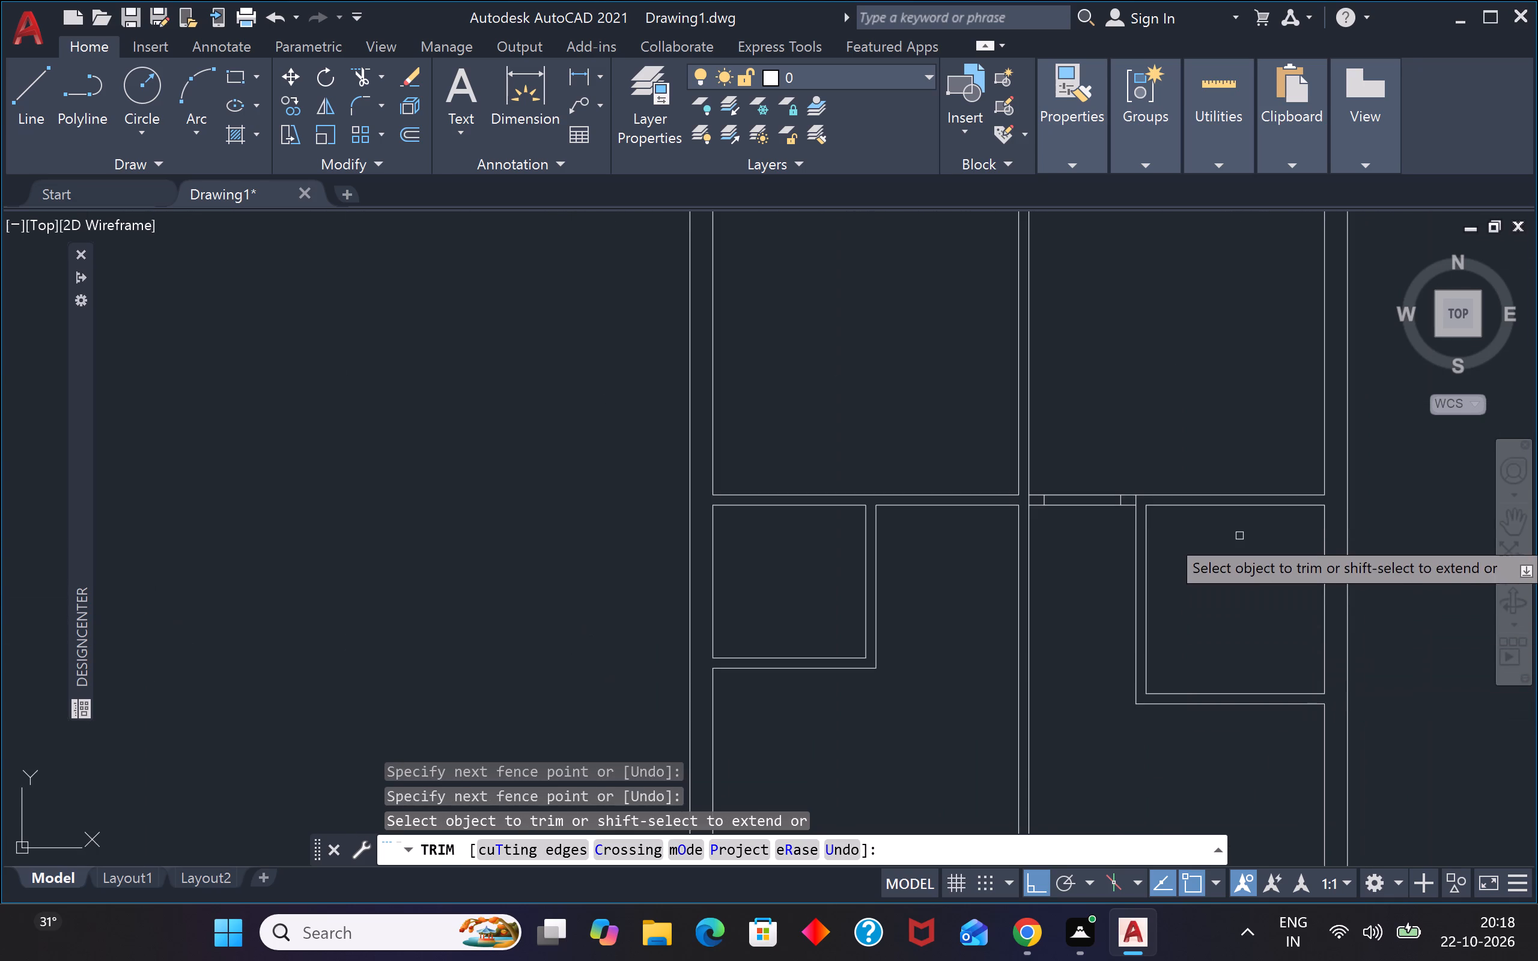
{"action": "scroll", "coordinate": [1239, 544], "scroll_direction": "down", "scroll_amount": 2}
{"action": "scroll", "coordinate": [1241, 550], "scroll_direction": "up", "scroll_amount": 2}
{"action": "key", "text": "Escape"}
{"action": "key", "text": "Escape"}
{"action": "key", "text": "Escape"}
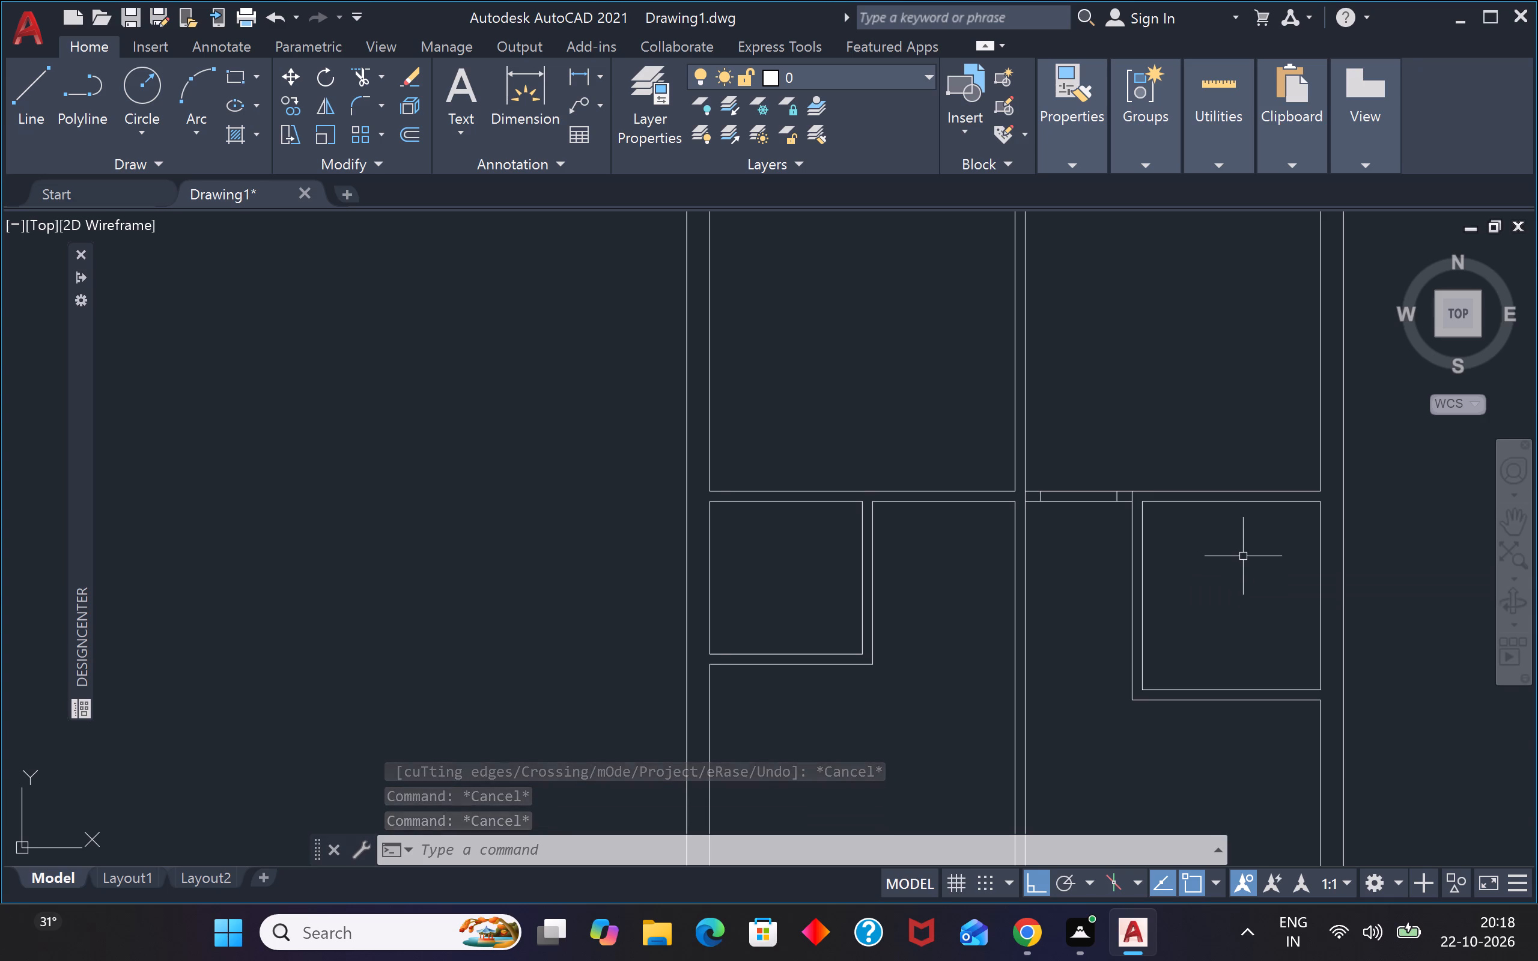
Trim both horizontal partition lines between the door jambs to open the doorway.
{"action": "scroll", "coordinate": [1220, 578], "scroll_direction": "down", "scroll_amount": 2}
{"action": "scroll", "coordinate": [1186, 542], "scroll_direction": "up", "scroll_amount": 4}
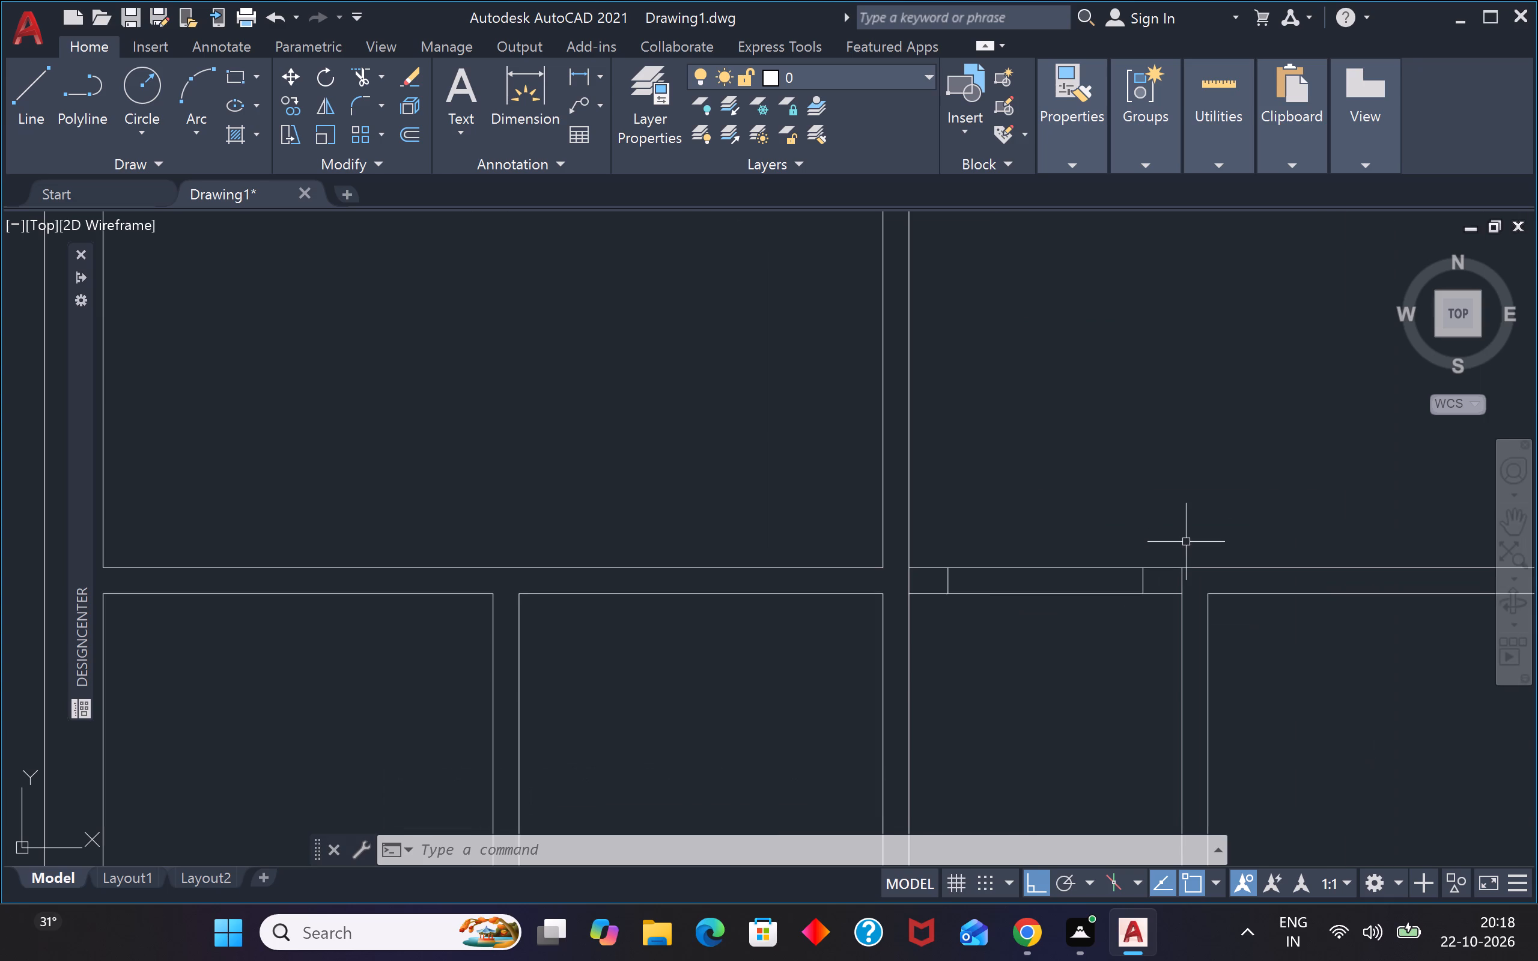
{"action": "type", "text": "tr"}
{"action": "key", "text": "space"}
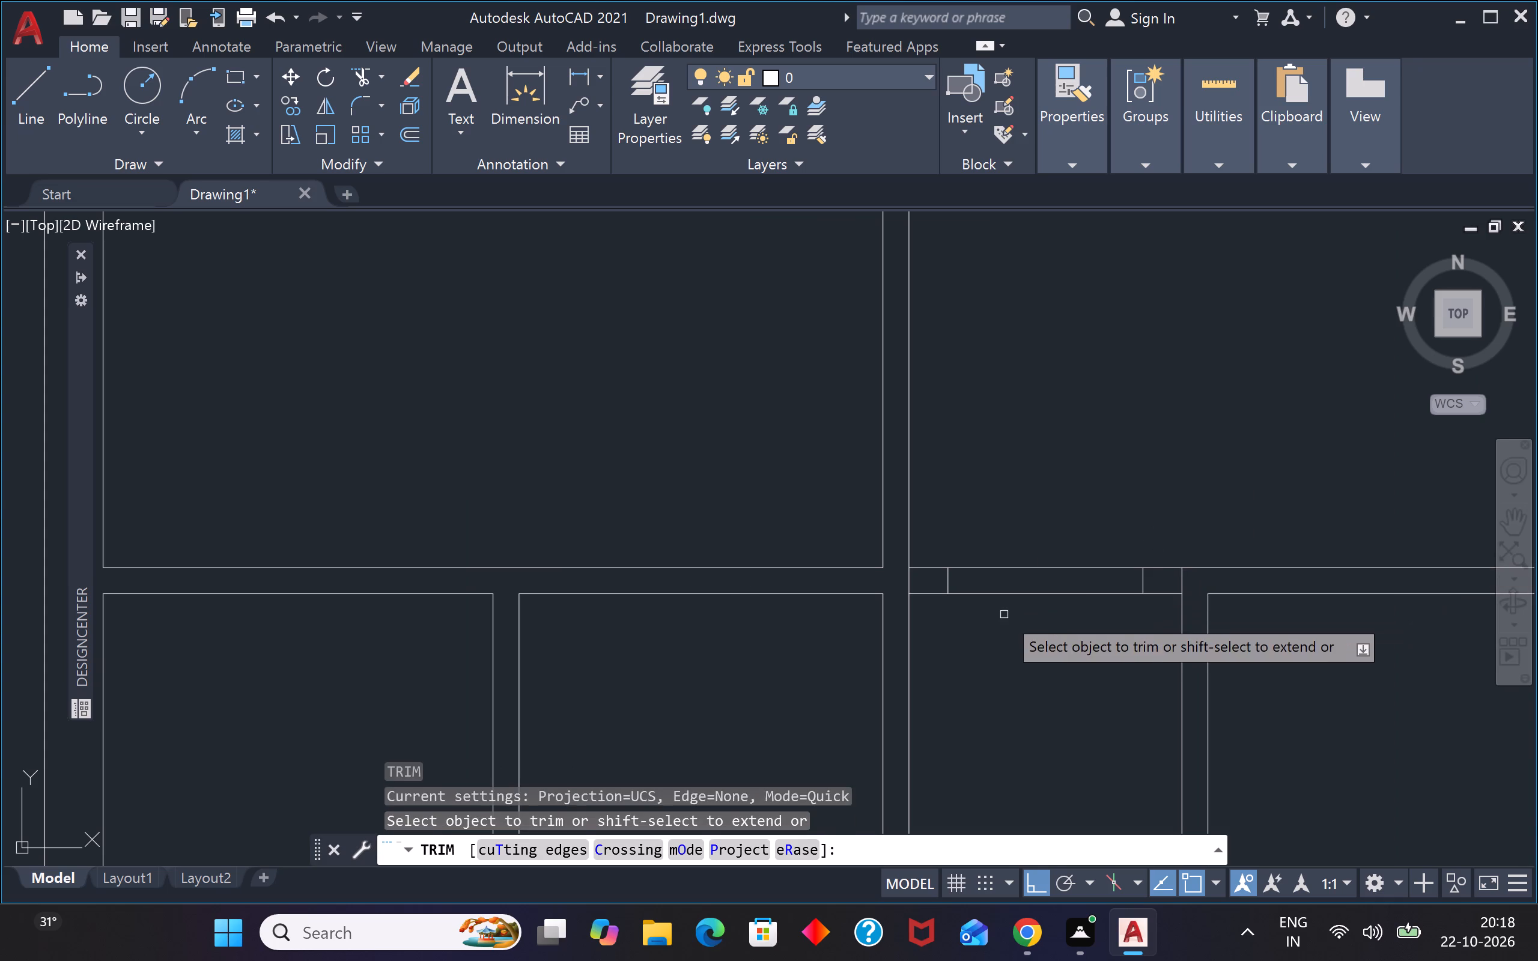
{"action": "left_click_drag", "start_coordinate": [1004, 614], "coordinate": [1003, 608]}
{"action": "left_click", "coordinate": [989, 528]}
Trim the short vertical wall lines crossing the horizontal partition at the junctions on both sides of the door opening.
{"action": "scroll", "coordinate": [1171, 585], "scroll_direction": "up", "scroll_amount": 3}
{"action": "left_click_drag", "start_coordinate": [1171, 581], "coordinate": [1178, 578]}
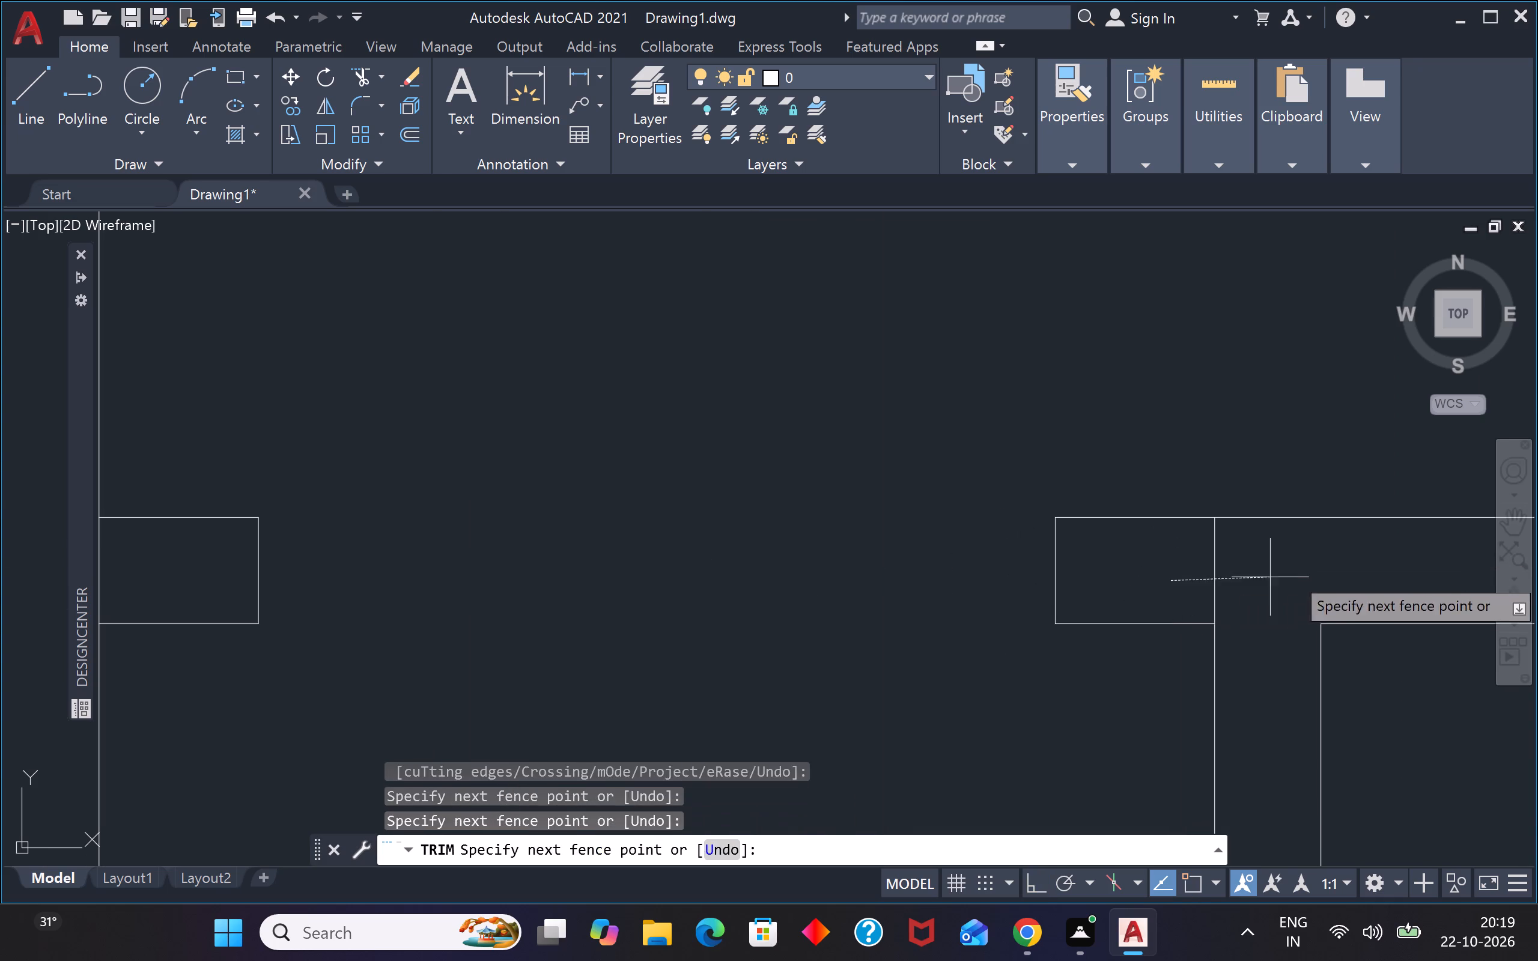
{"action": "left_click", "coordinate": [1292, 568]}
{"action": "scroll", "coordinate": [1283, 567], "scroll_direction": "down", "scroll_amount": 4}
{"action": "scroll", "coordinate": [986, 570], "scroll_direction": "up", "scroll_amount": 3}
{"action": "left_click_drag", "start_coordinate": [1026, 571], "coordinate": [1019, 569]}
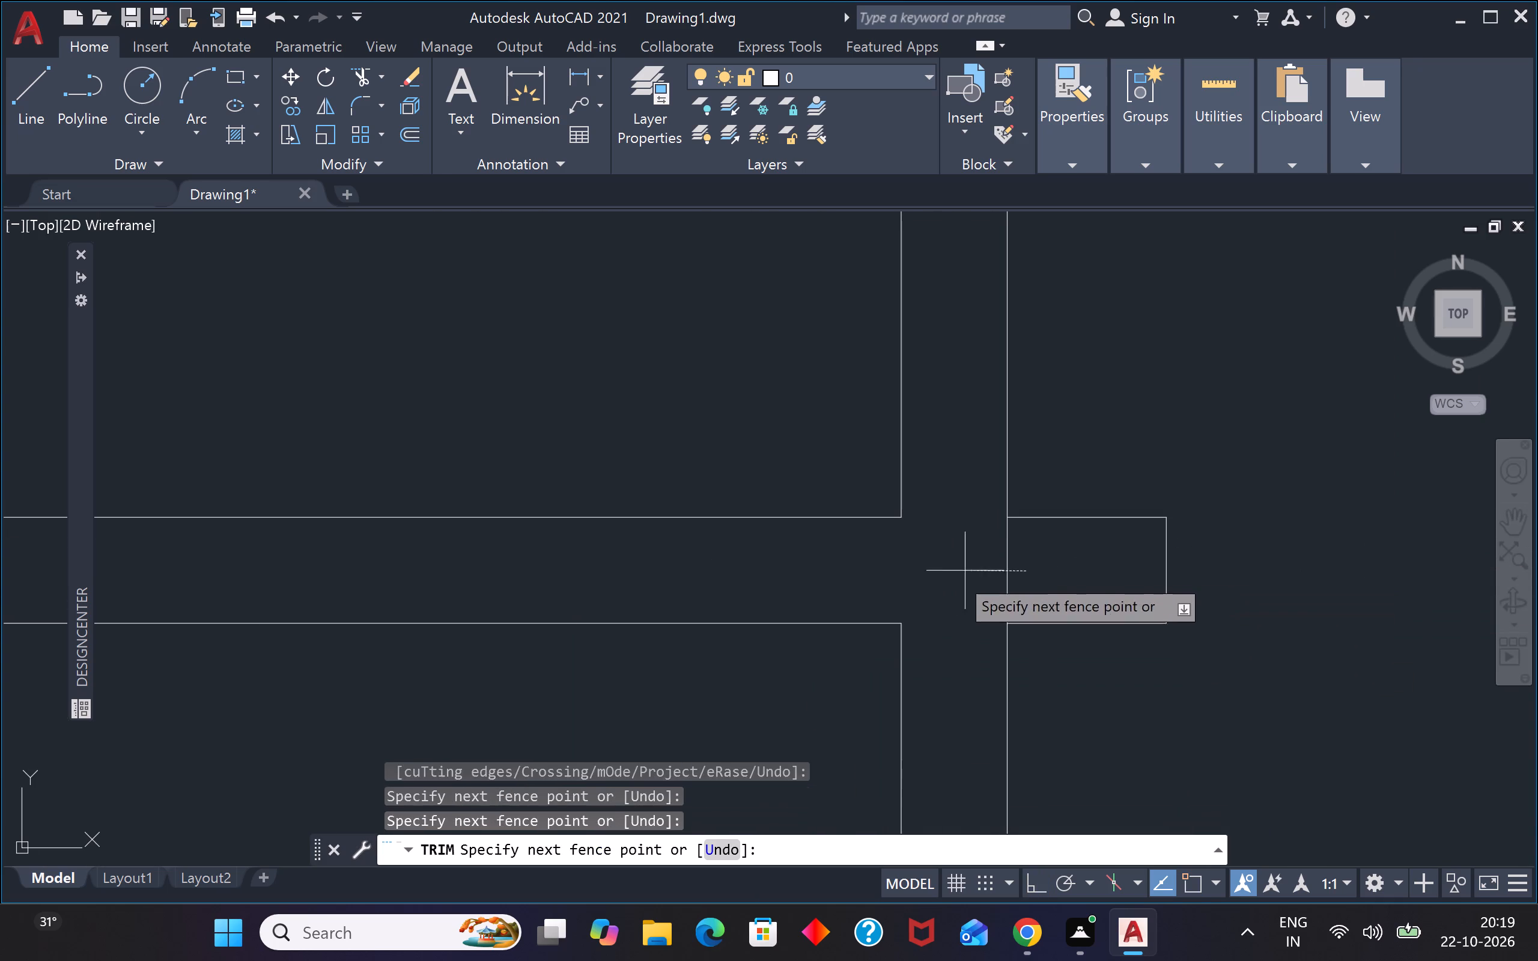
{"action": "left_click", "coordinate": [946, 575]}
{"action": "scroll", "coordinate": [956, 560], "scroll_direction": "down", "scroll_amount": 8}
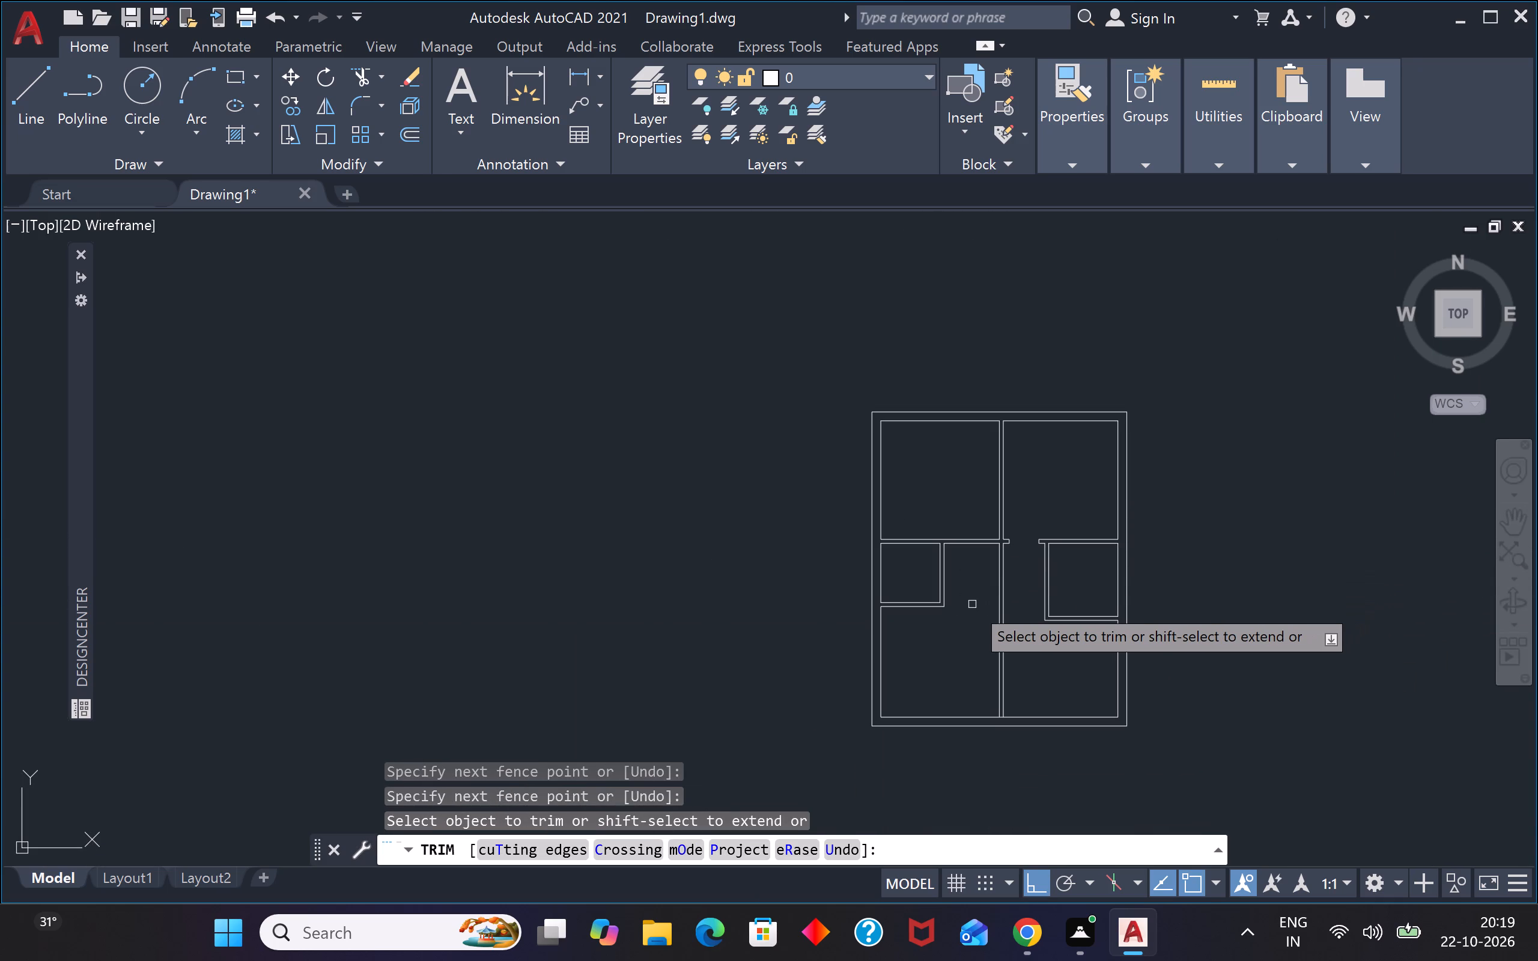
{"action": "key", "text": "Escape"}
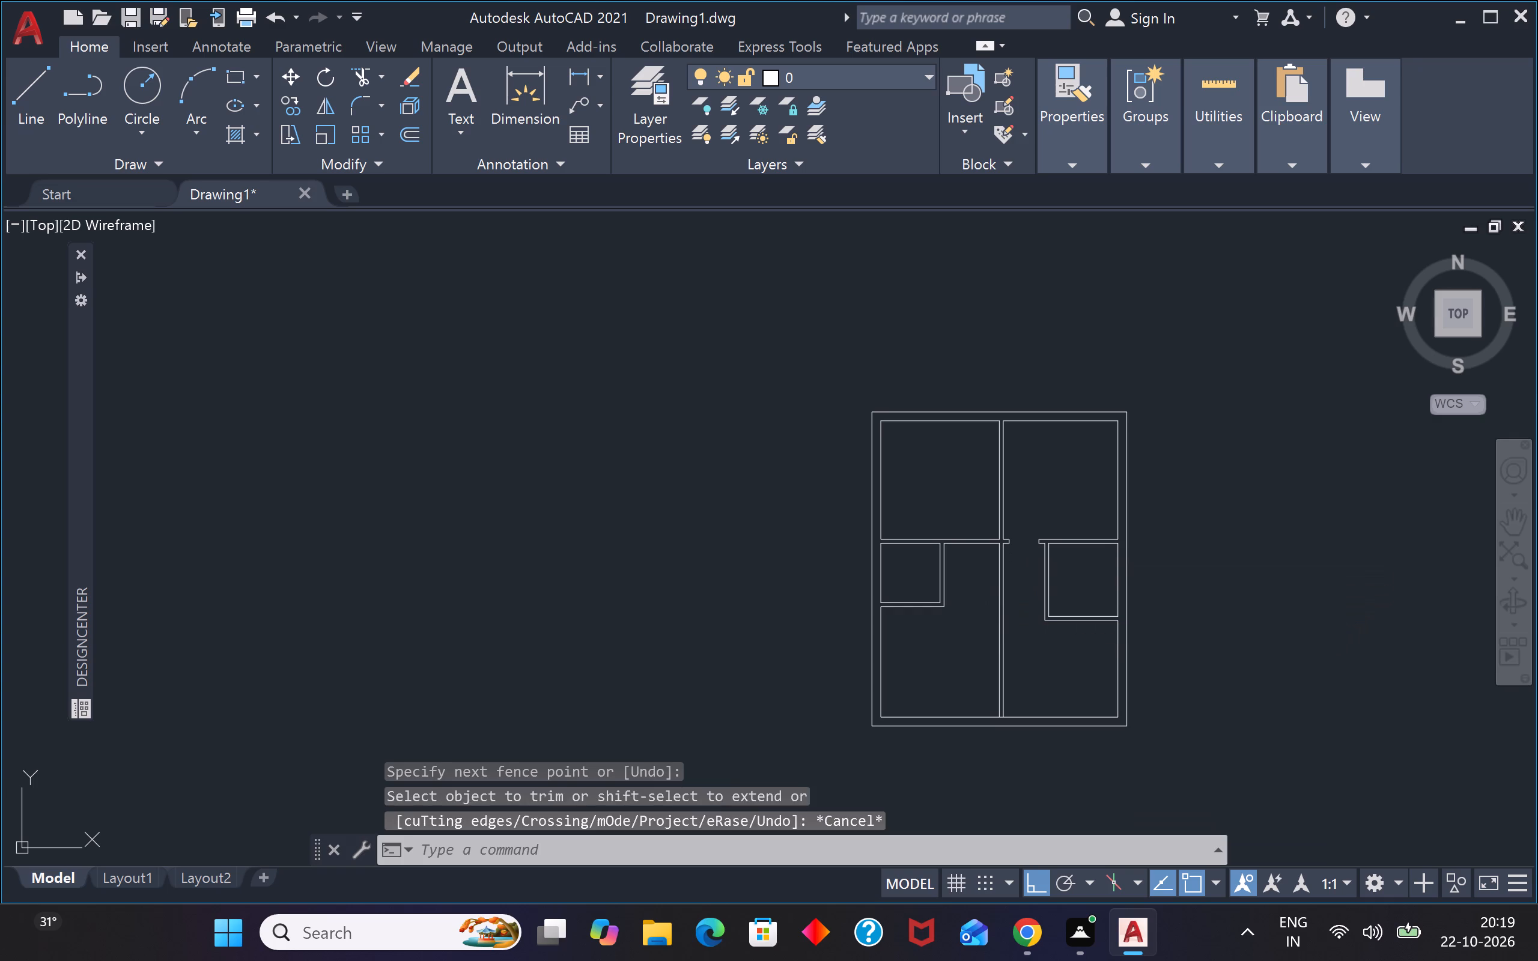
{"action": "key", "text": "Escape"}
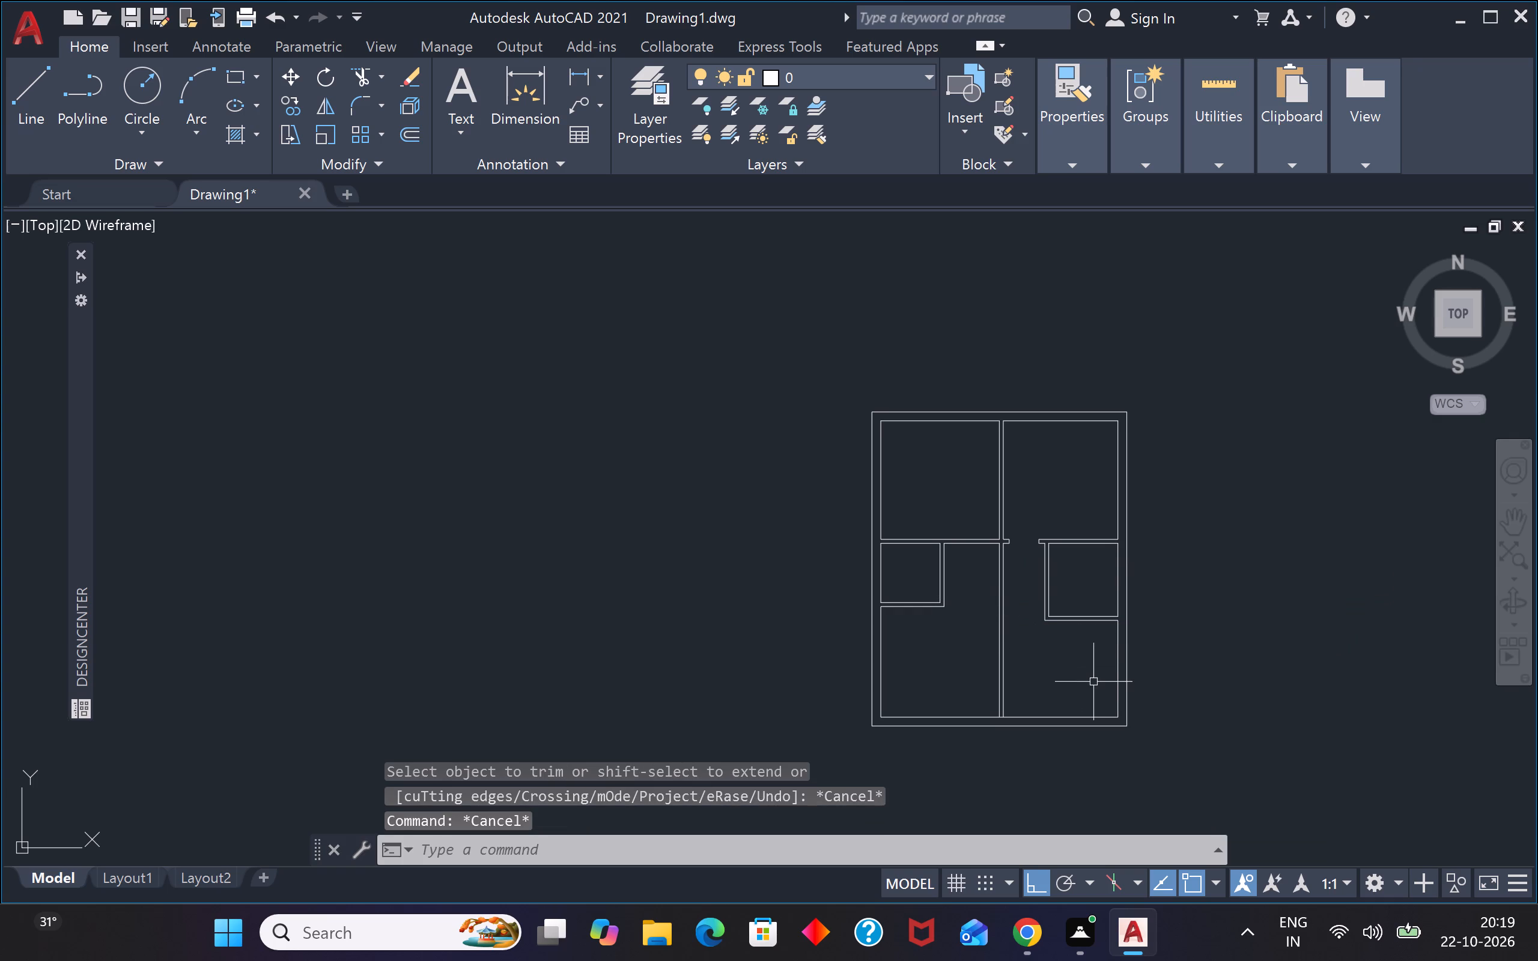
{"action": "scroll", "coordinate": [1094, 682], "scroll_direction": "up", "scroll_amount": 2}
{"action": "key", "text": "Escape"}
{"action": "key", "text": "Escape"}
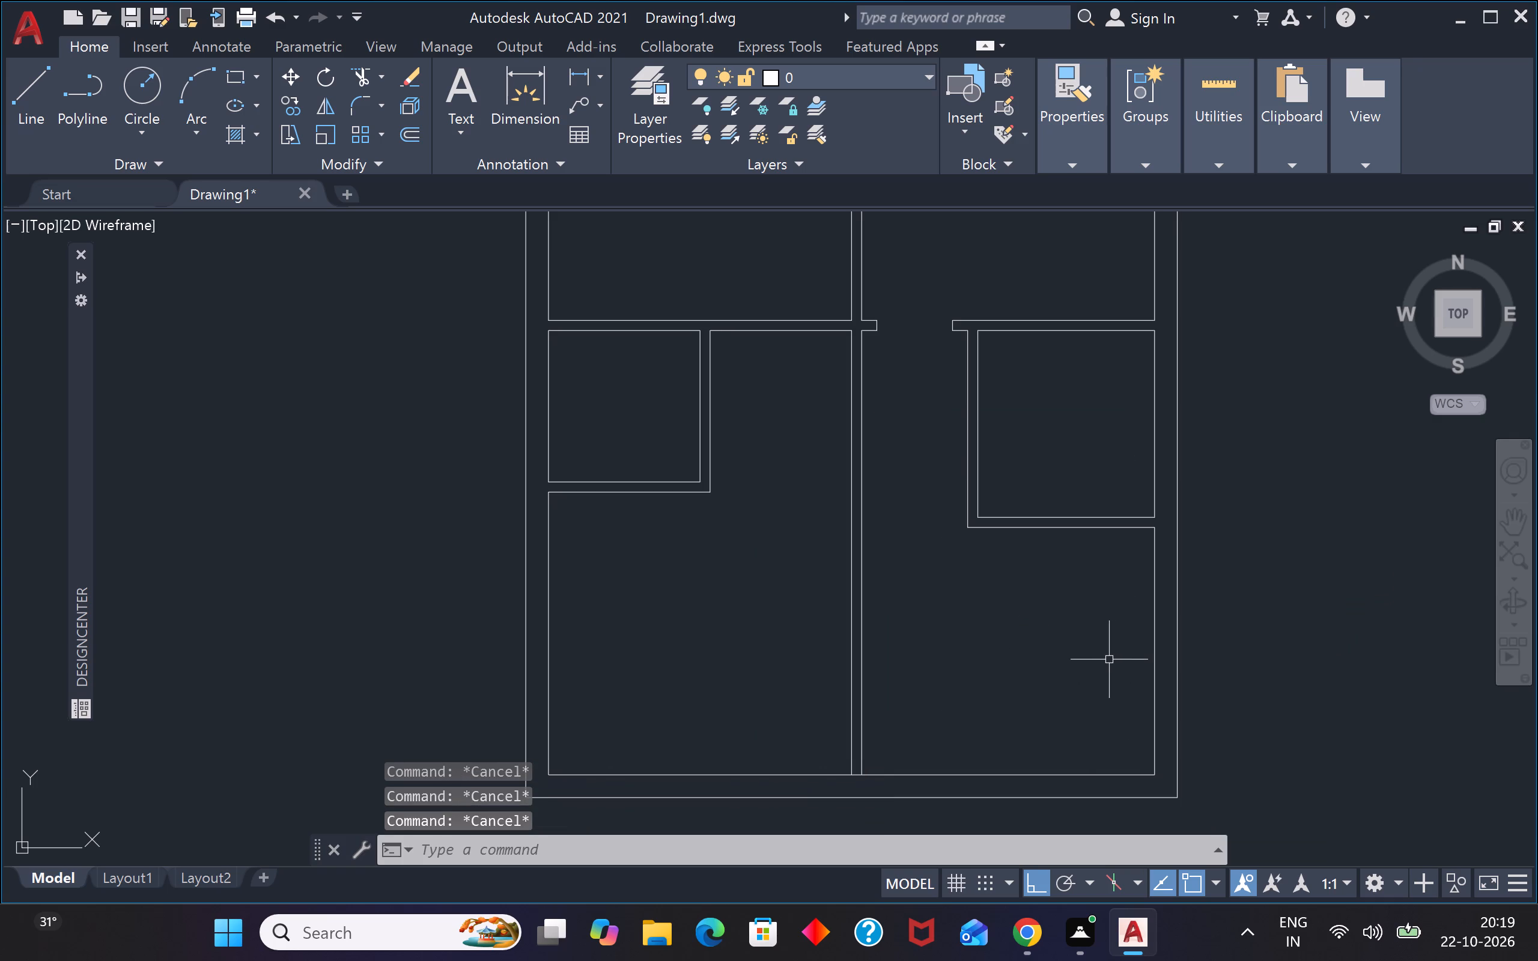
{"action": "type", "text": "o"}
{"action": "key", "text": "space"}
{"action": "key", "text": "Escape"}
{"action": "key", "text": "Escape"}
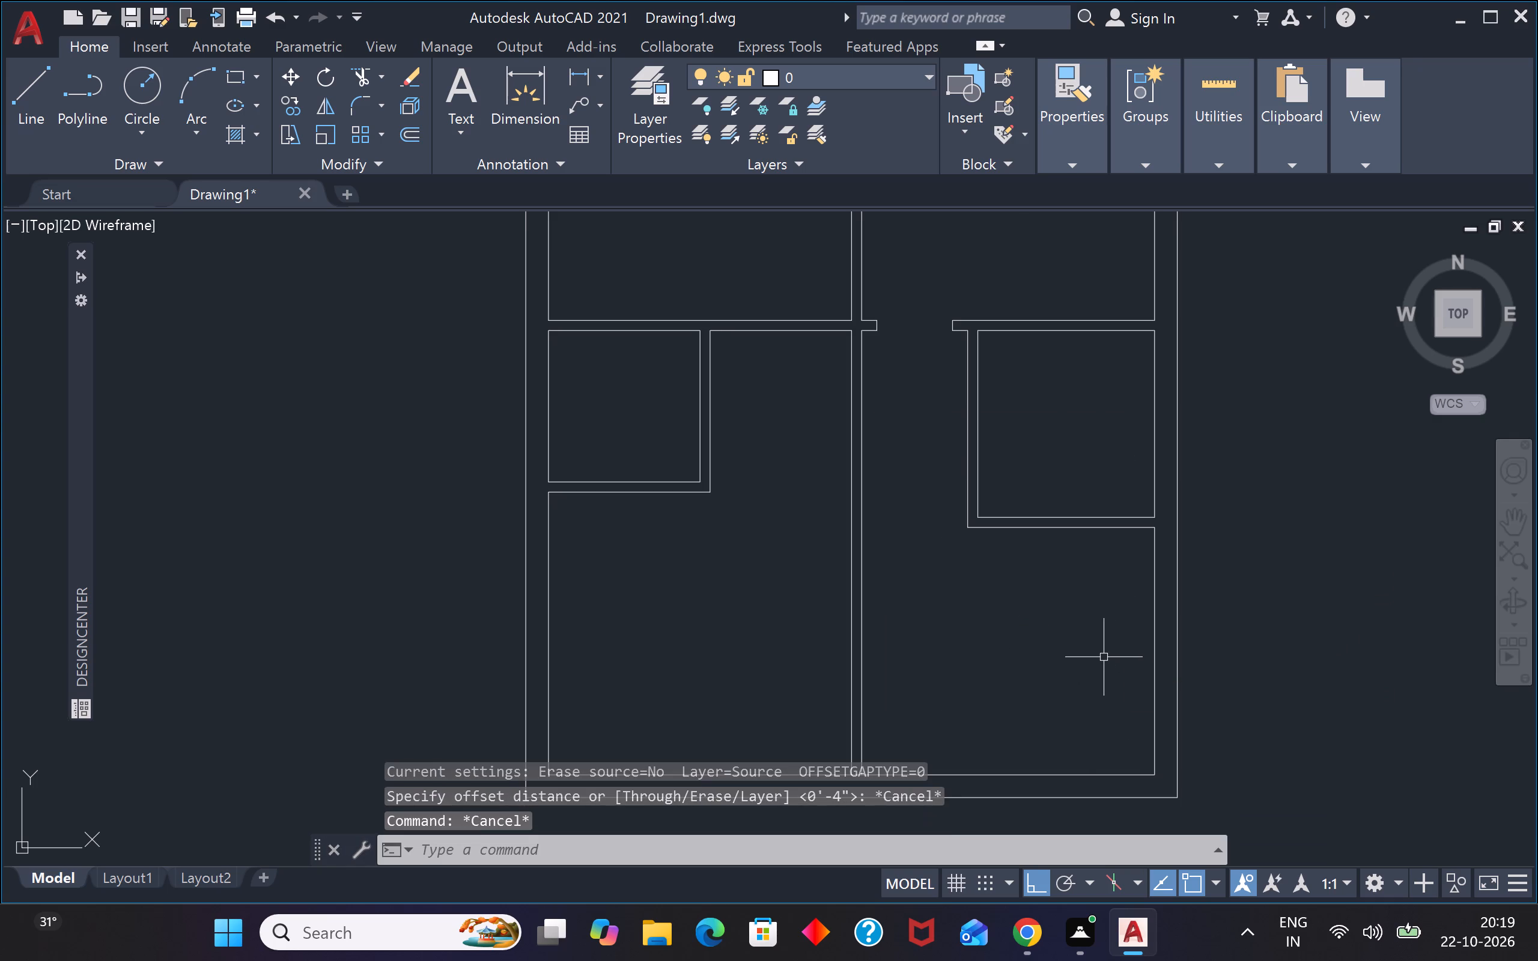
Measure the outside length of the right small room's lower wall with a linear dimension.
{"action": "key", "text": "d"}
{"action": "key", "text": "l"}
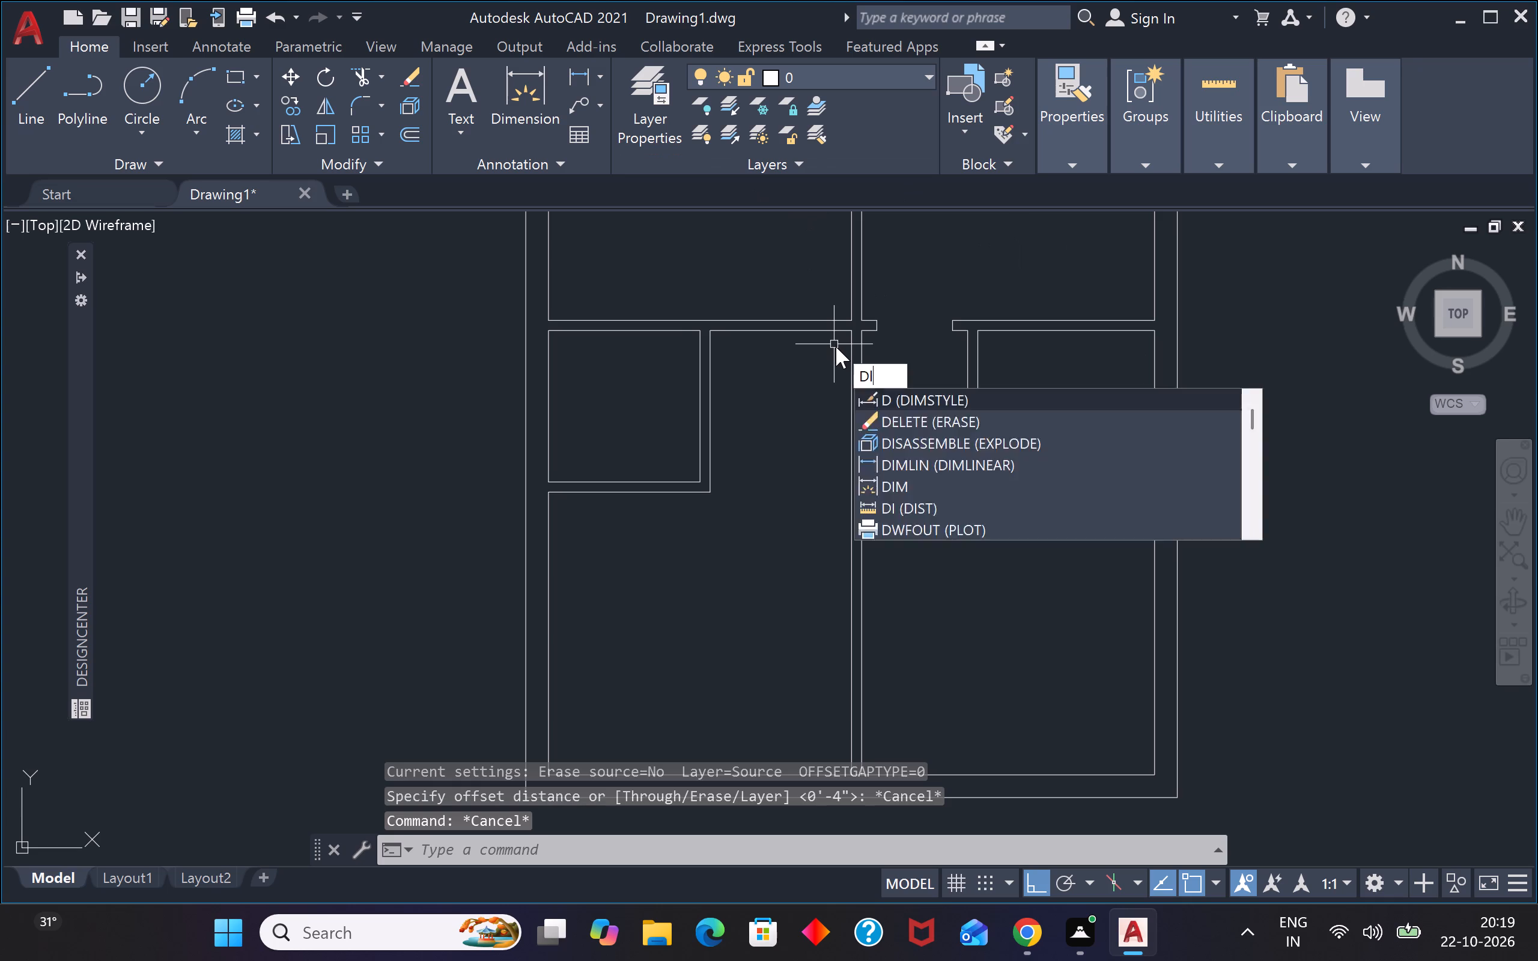
{"action": "key", "text": "i"}
{"action": "key", "text": "space"}
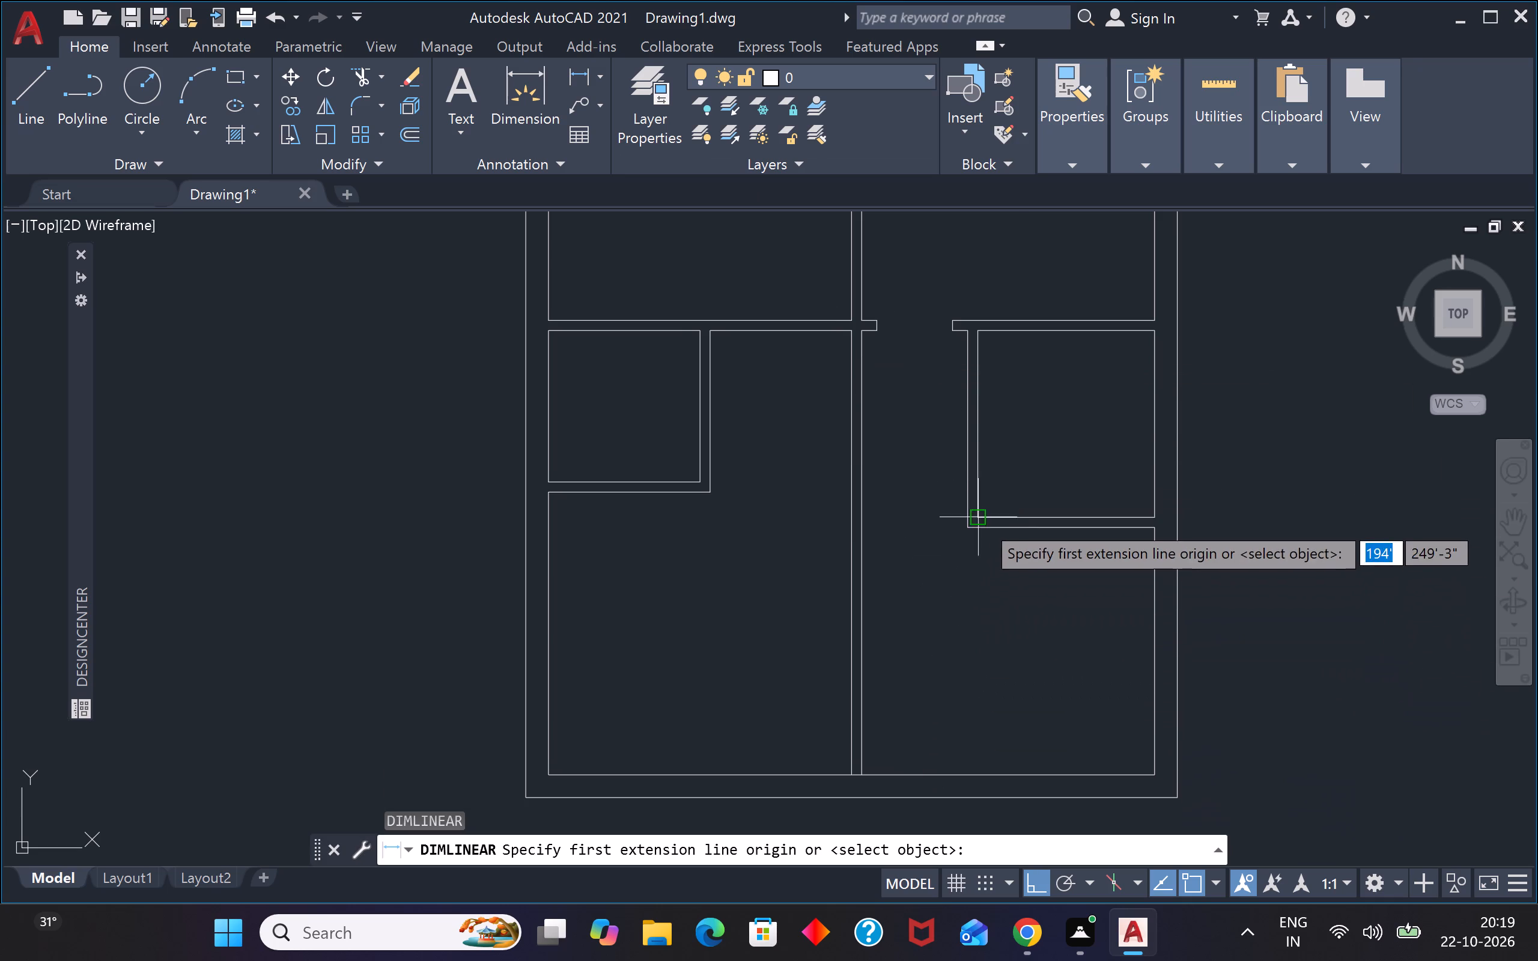
{"action": "left_click", "coordinate": [967, 529]}
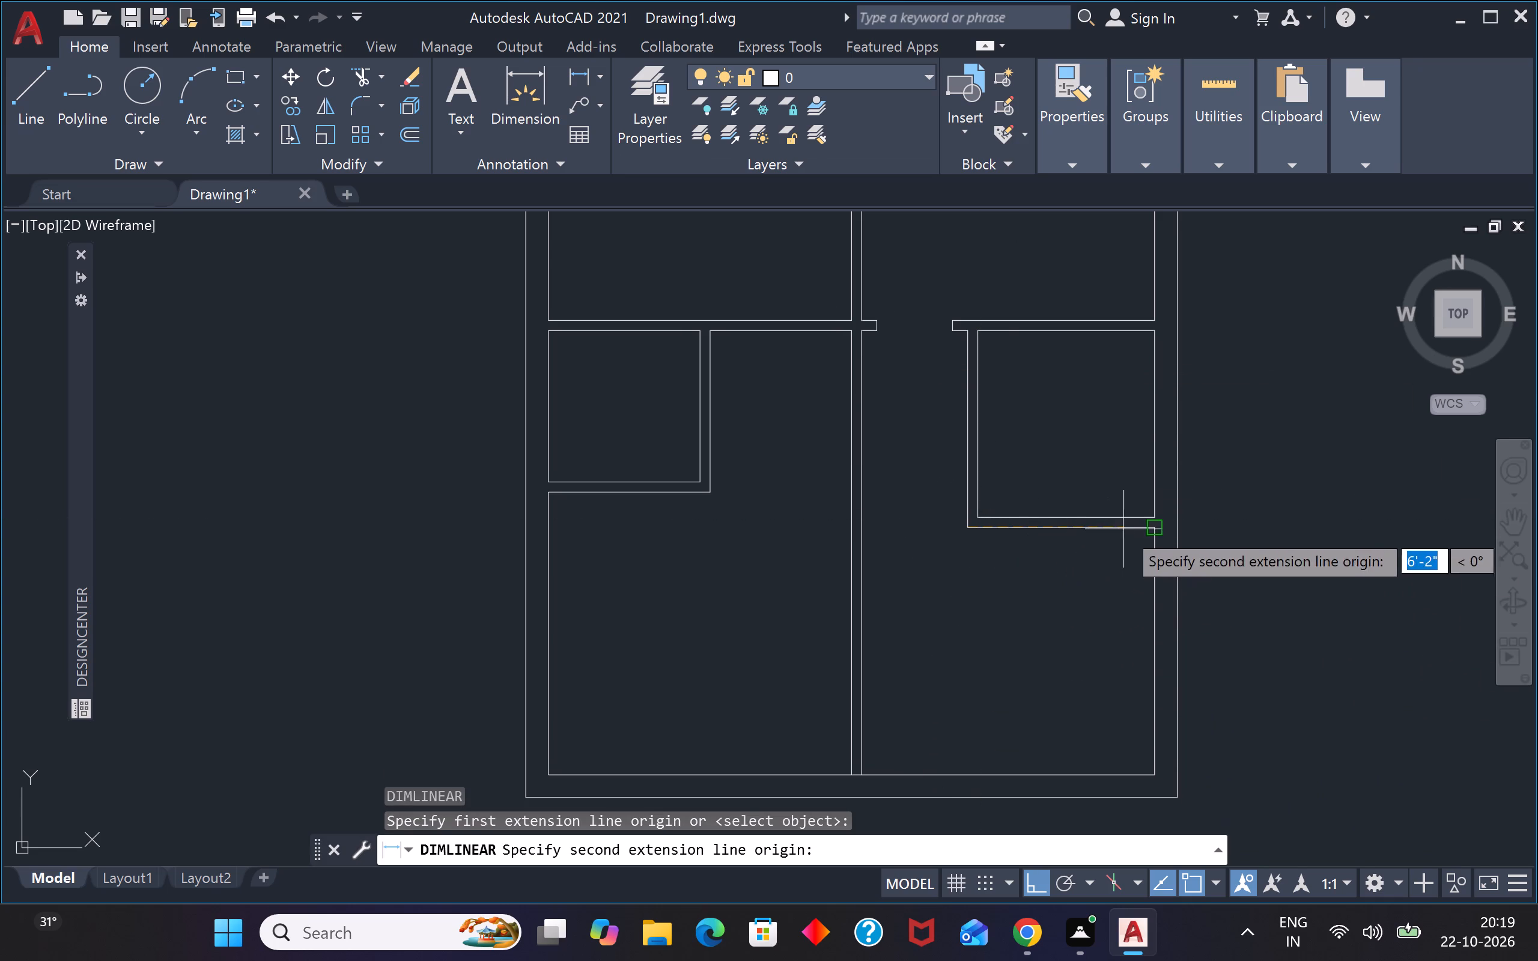
{"action": "left_click", "coordinate": [1158, 526]}
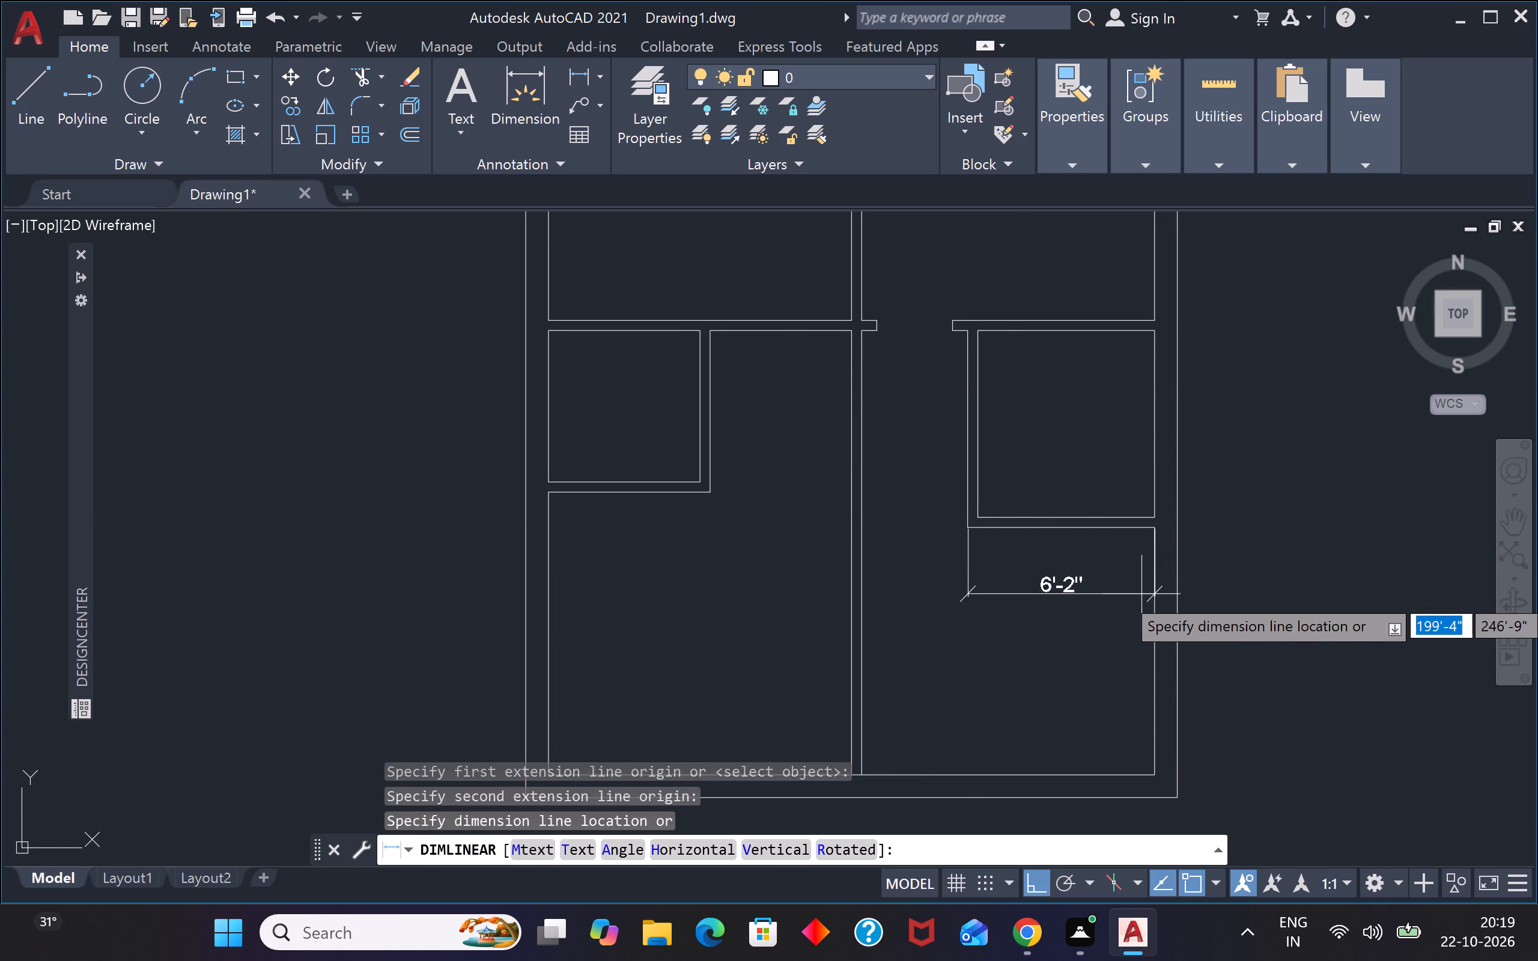
{"action": "key", "text": "Escape"}
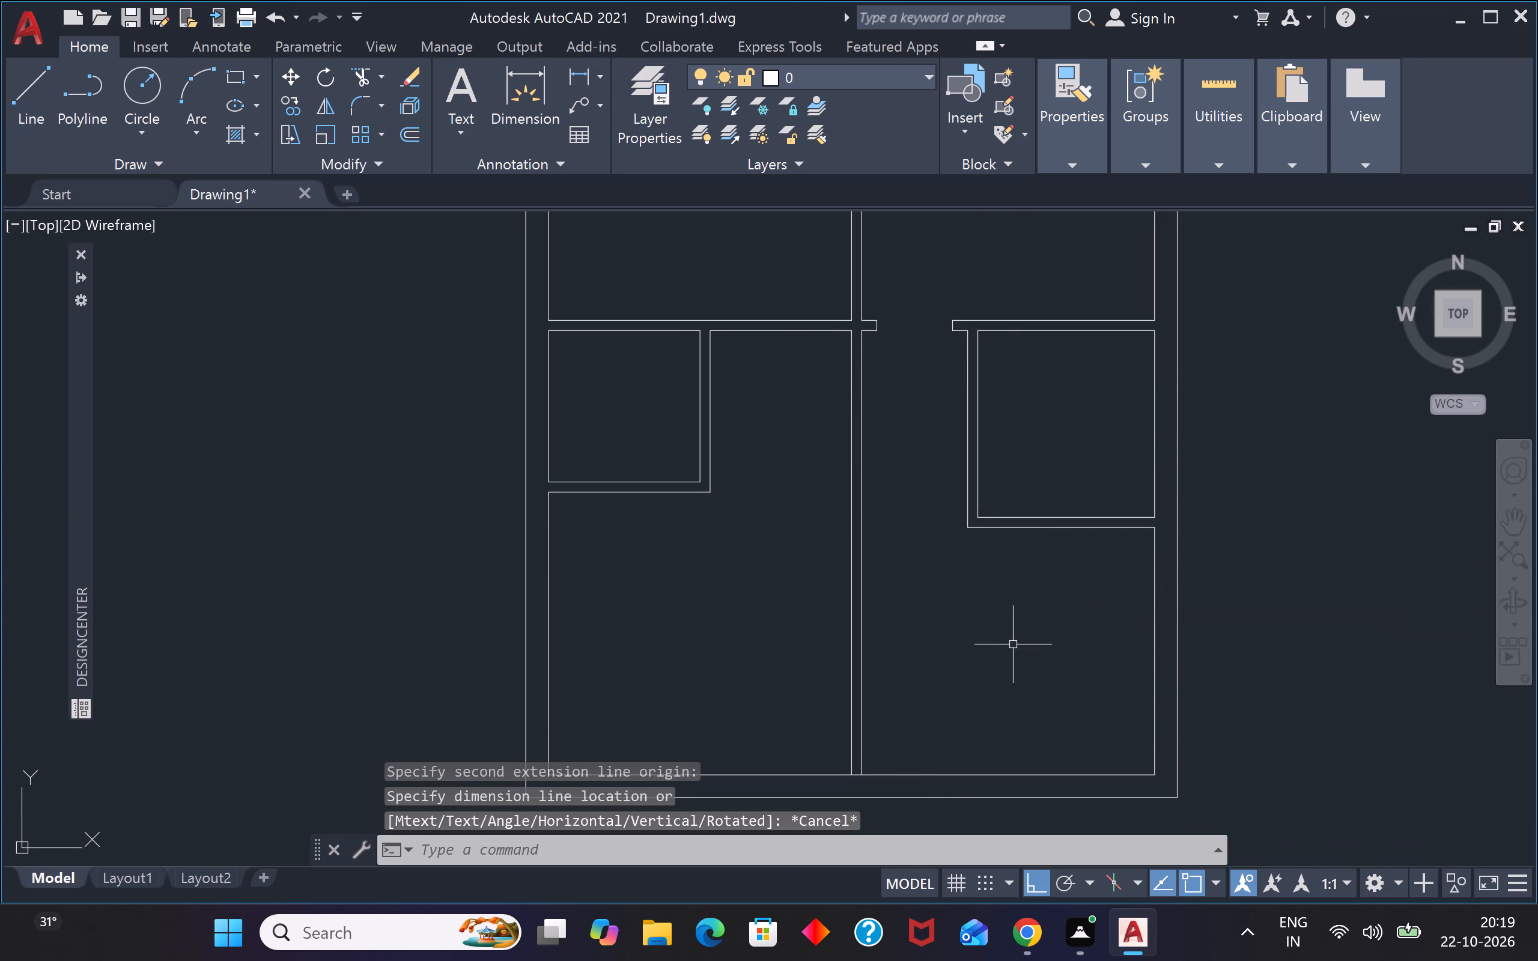
Offset the inner face of the right outer wall 6'2" inward below the right small room.
{"action": "type", "text": "o"}
{"action": "key", "text": "space"}
{"action": "type", "text": "6'"}
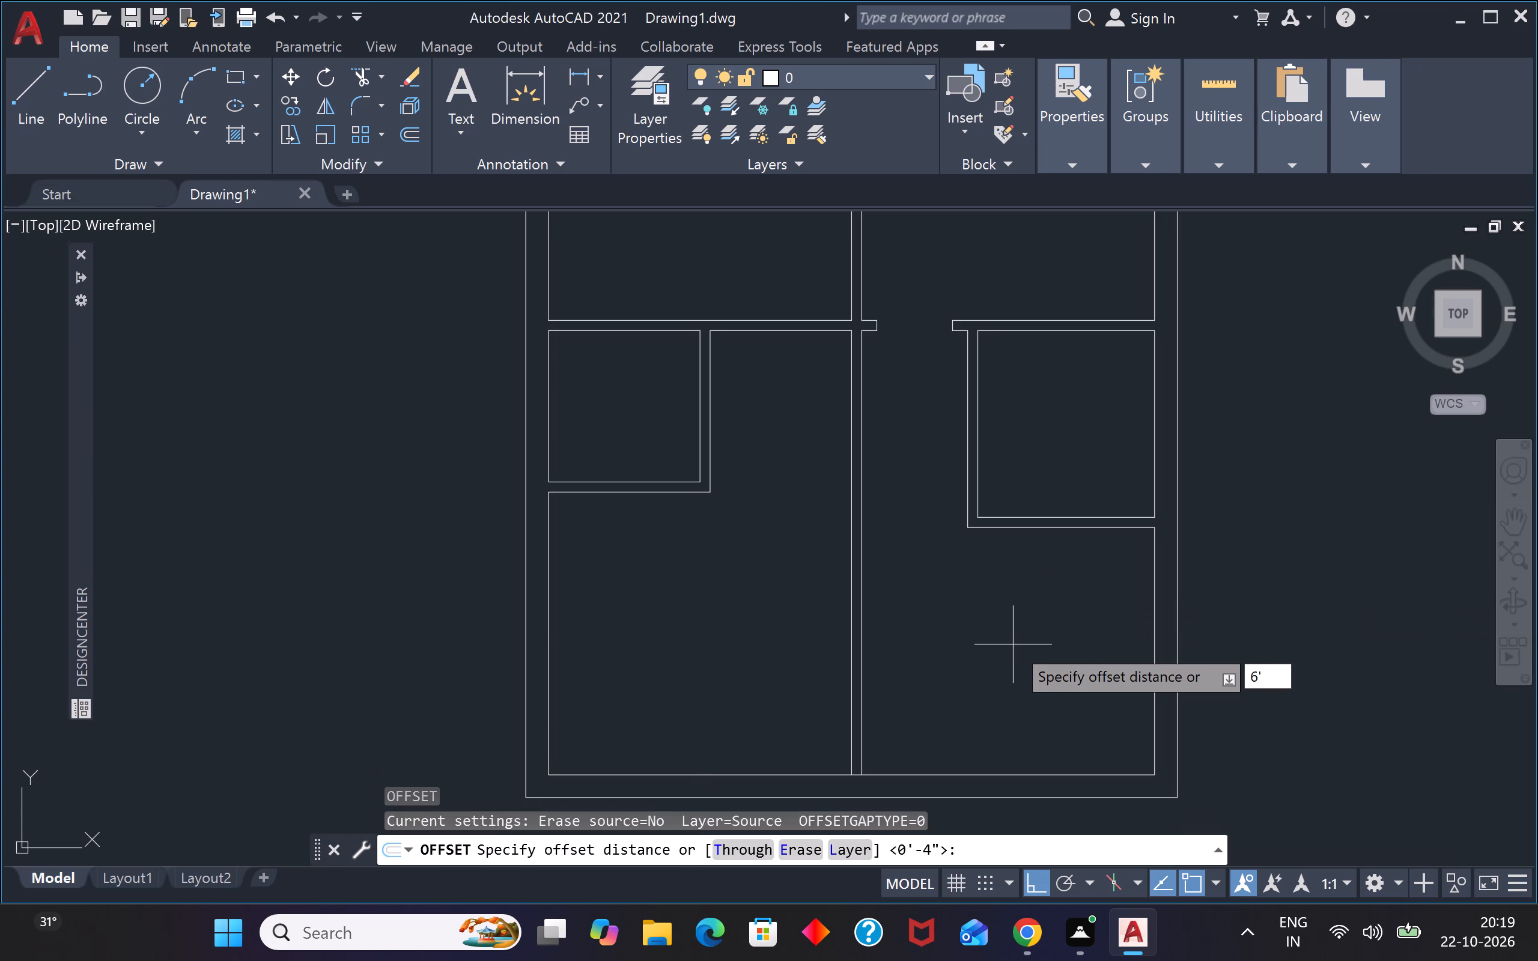
{"action": "type", "text": "2\""}
{"action": "key", "text": "Return"}
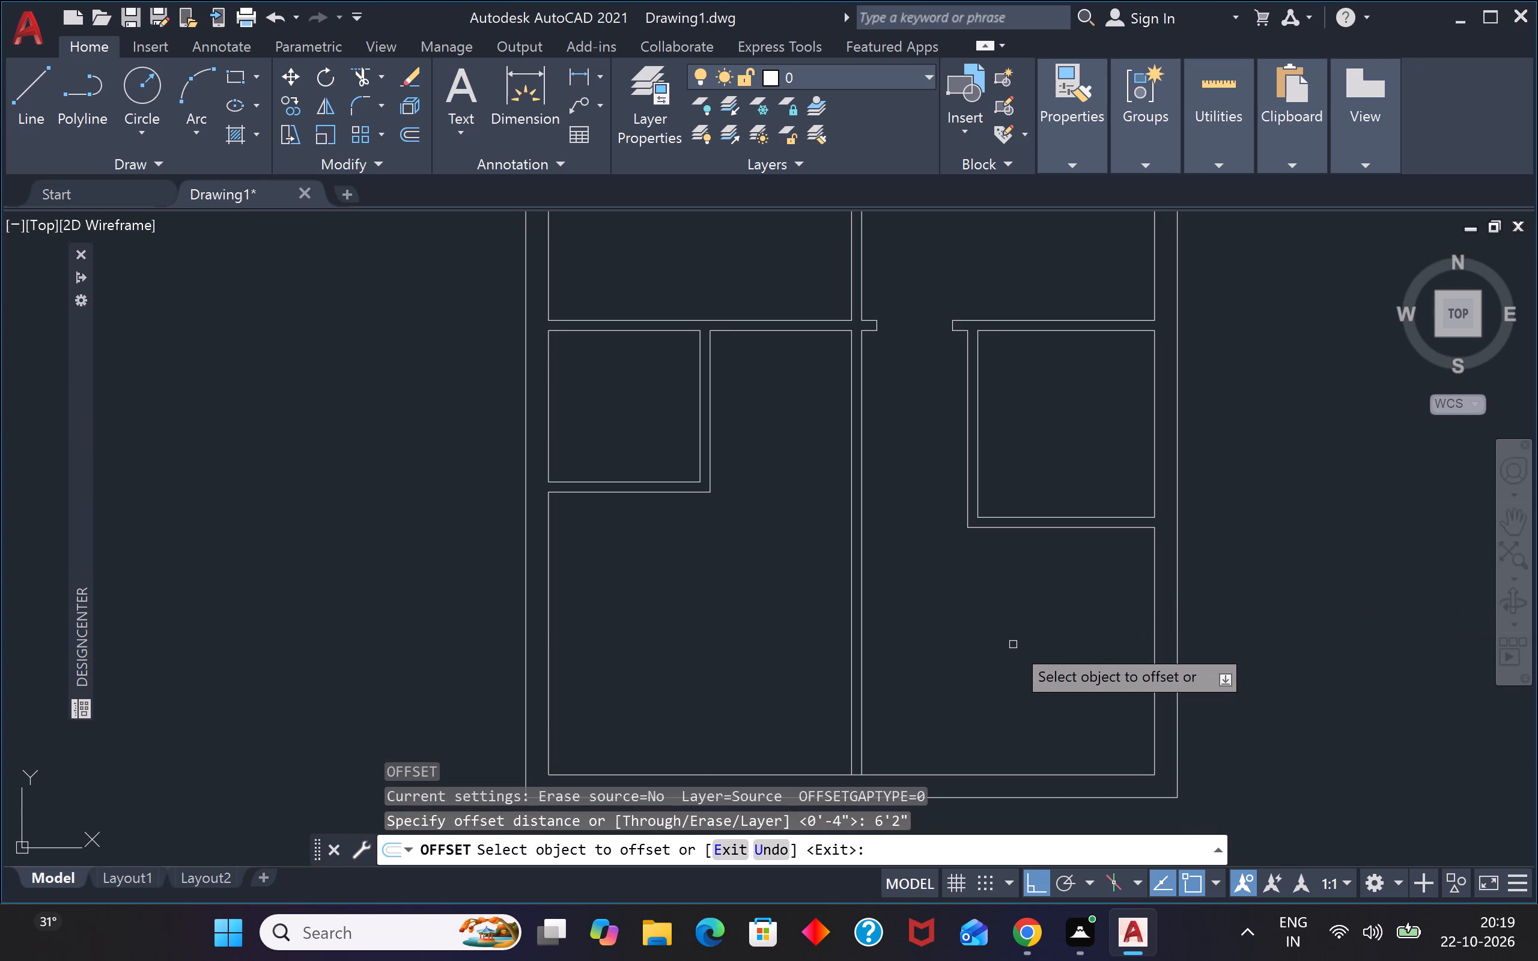
{"action": "left_click", "coordinate": [1153, 671]}
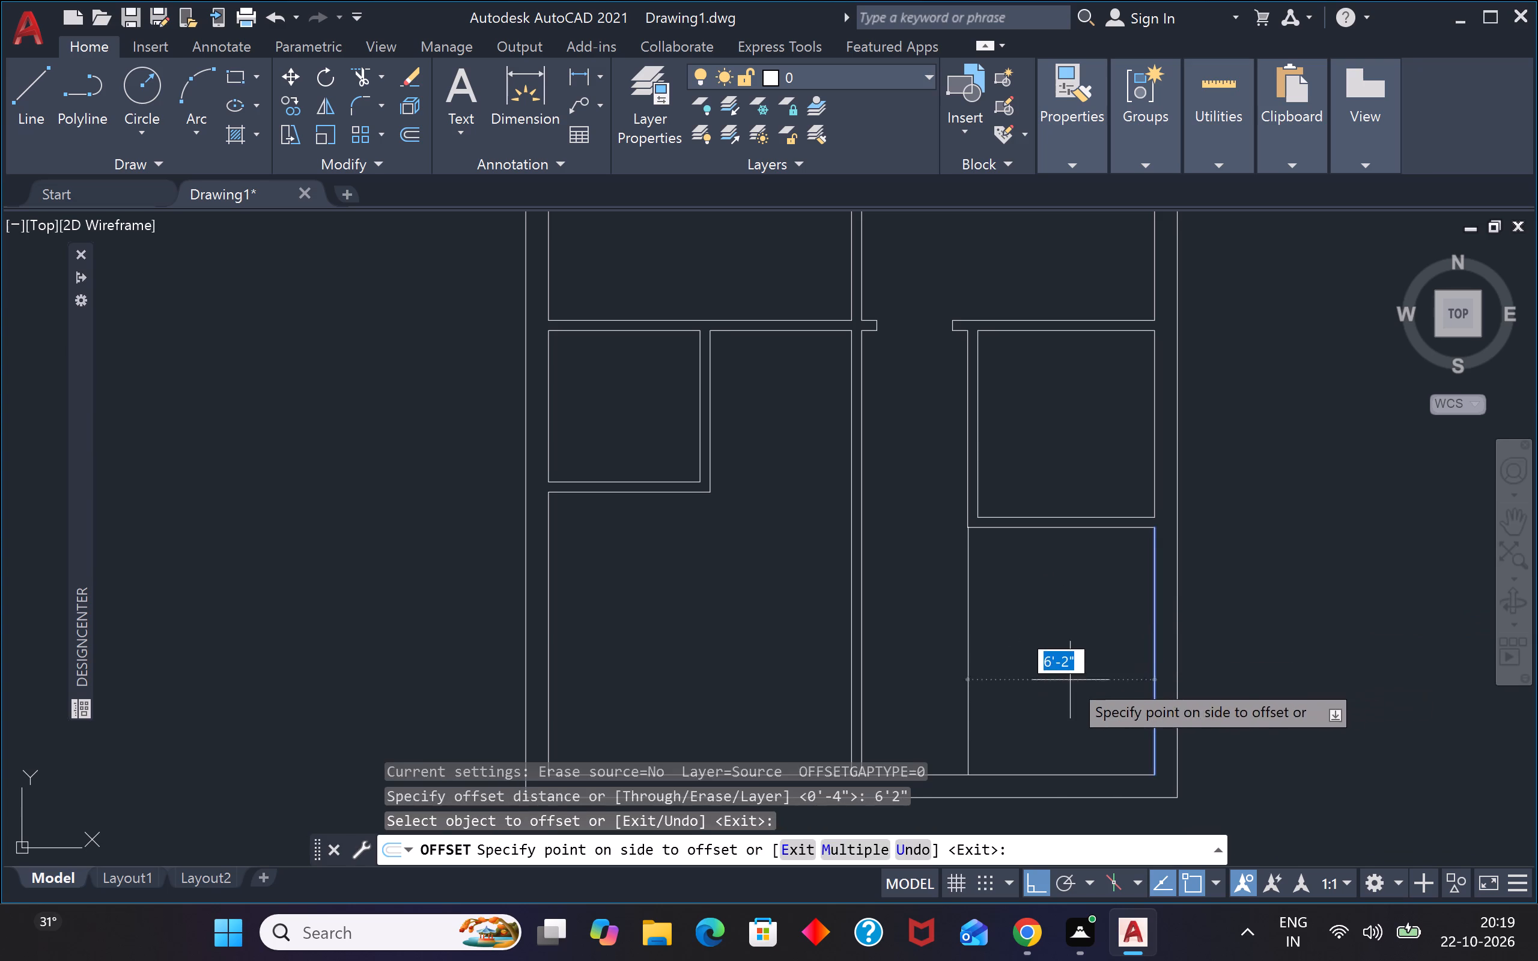
{"action": "left_click", "coordinate": [1069, 679]}
{"action": "key", "text": "Escape"}
{"action": "key", "text": "Escape"}
Offset the new vertical line 4" toward the right outer wall to form the partition thickness.
{"action": "type", "text": "o"}
{"action": "key", "text": "space"}
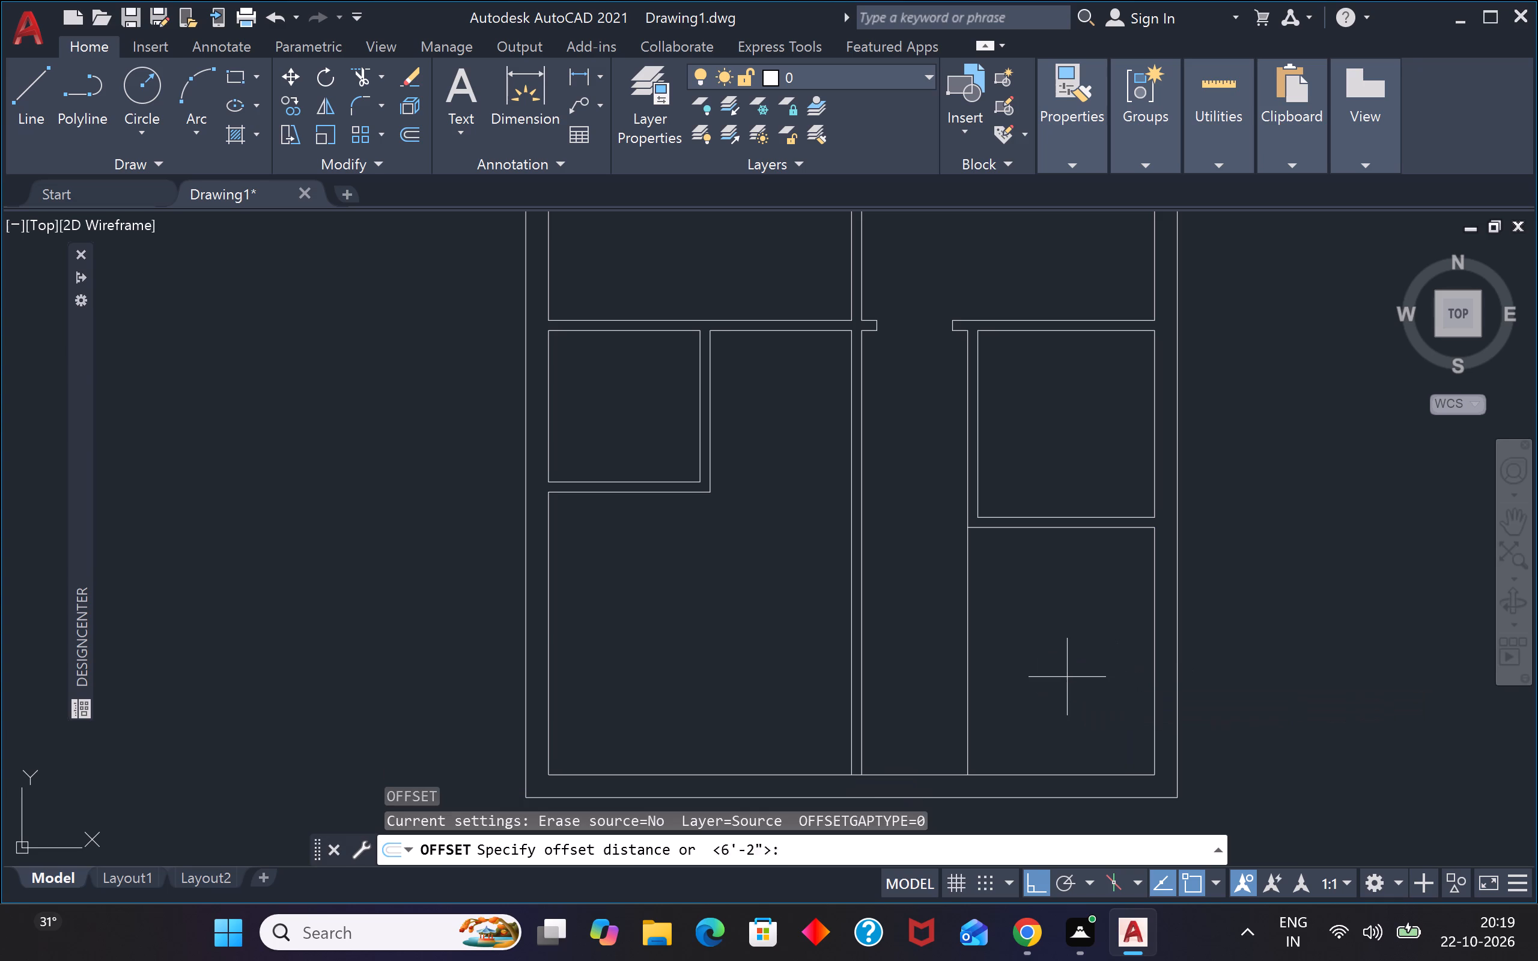
{"action": "type", "text": "4\""}
{"action": "key", "text": "Return"}
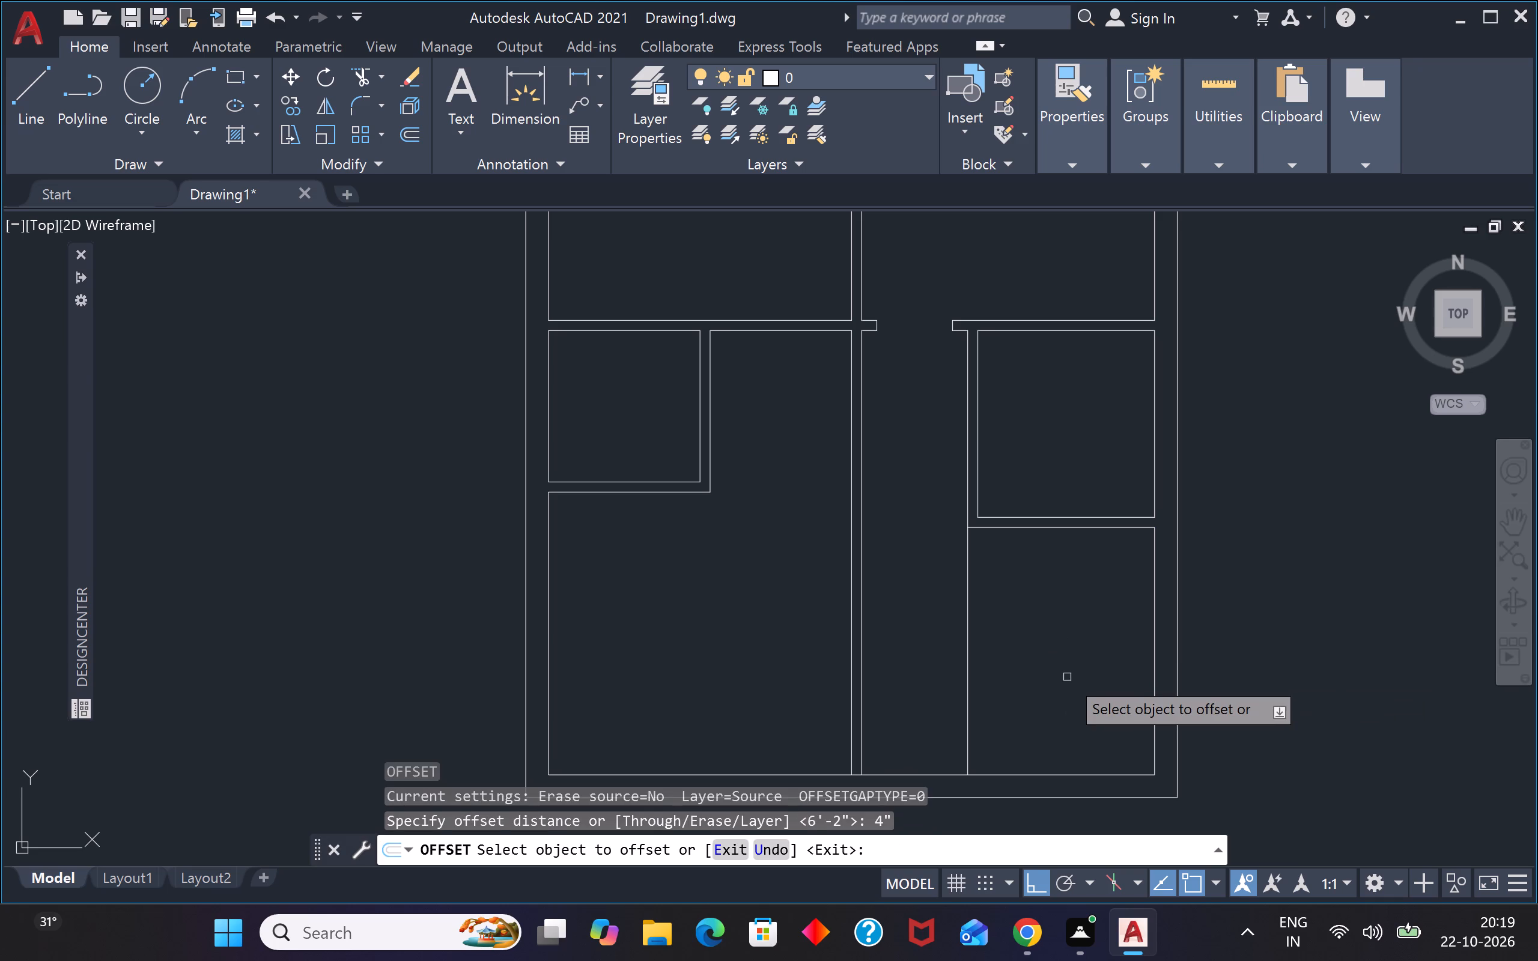
{"action": "left_click", "coordinate": [968, 686]}
{"action": "left_click", "coordinate": [1041, 673]}
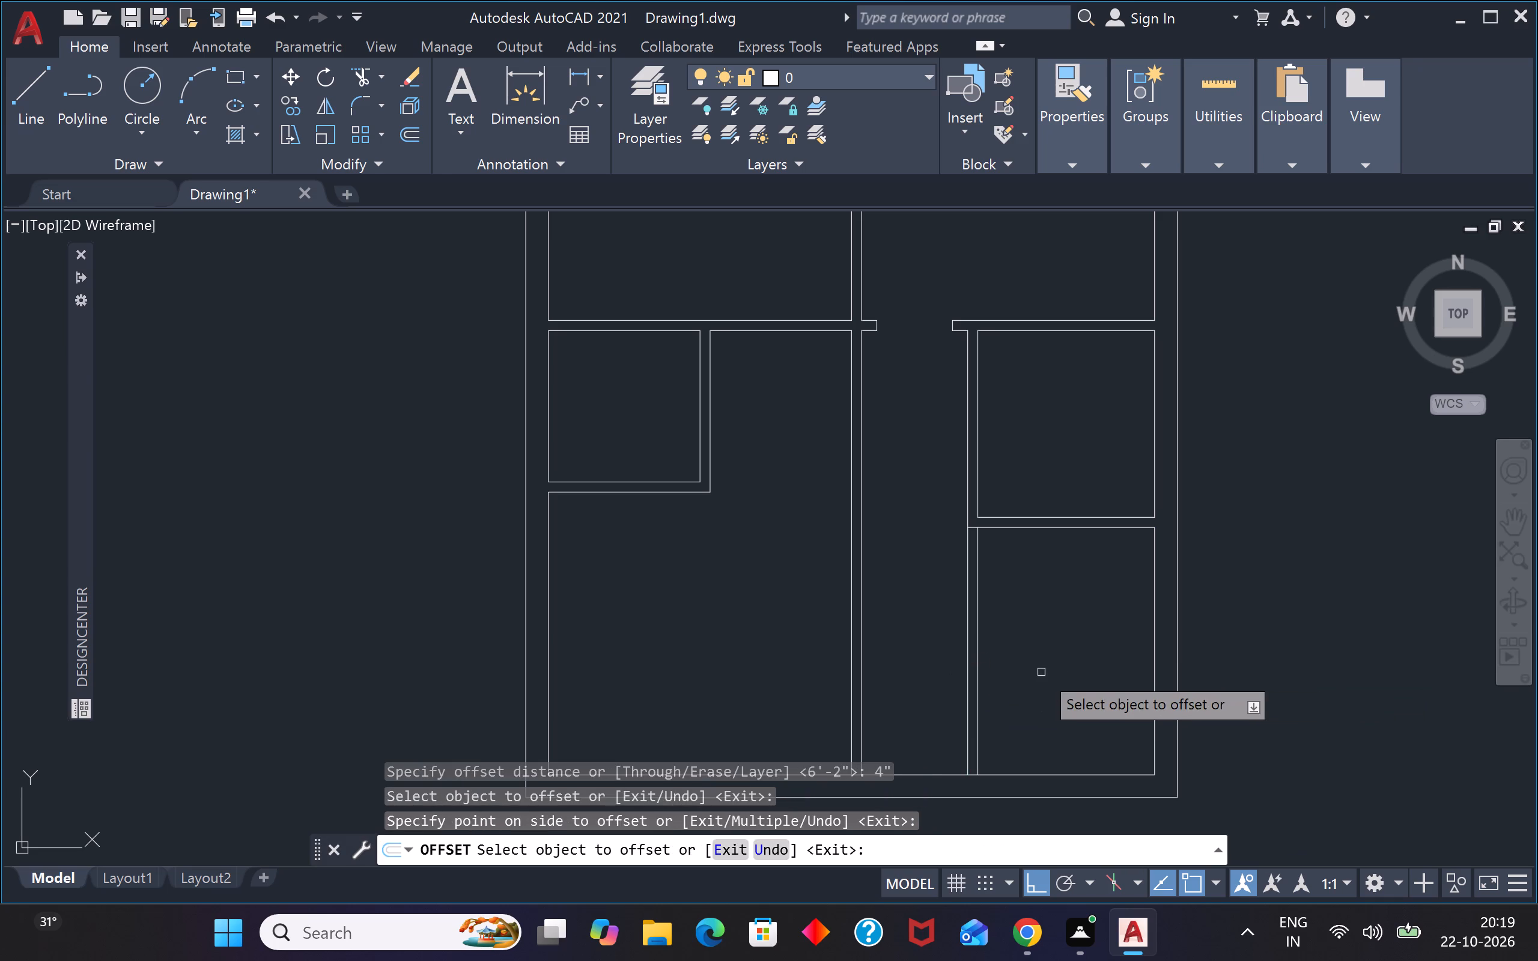
{"action": "key", "text": "Escape"}
{"action": "key", "text": "Escape"}
Trim the right small room's lower wall line between the two faces of the new vertical partition.
{"action": "type", "text": "rr"}
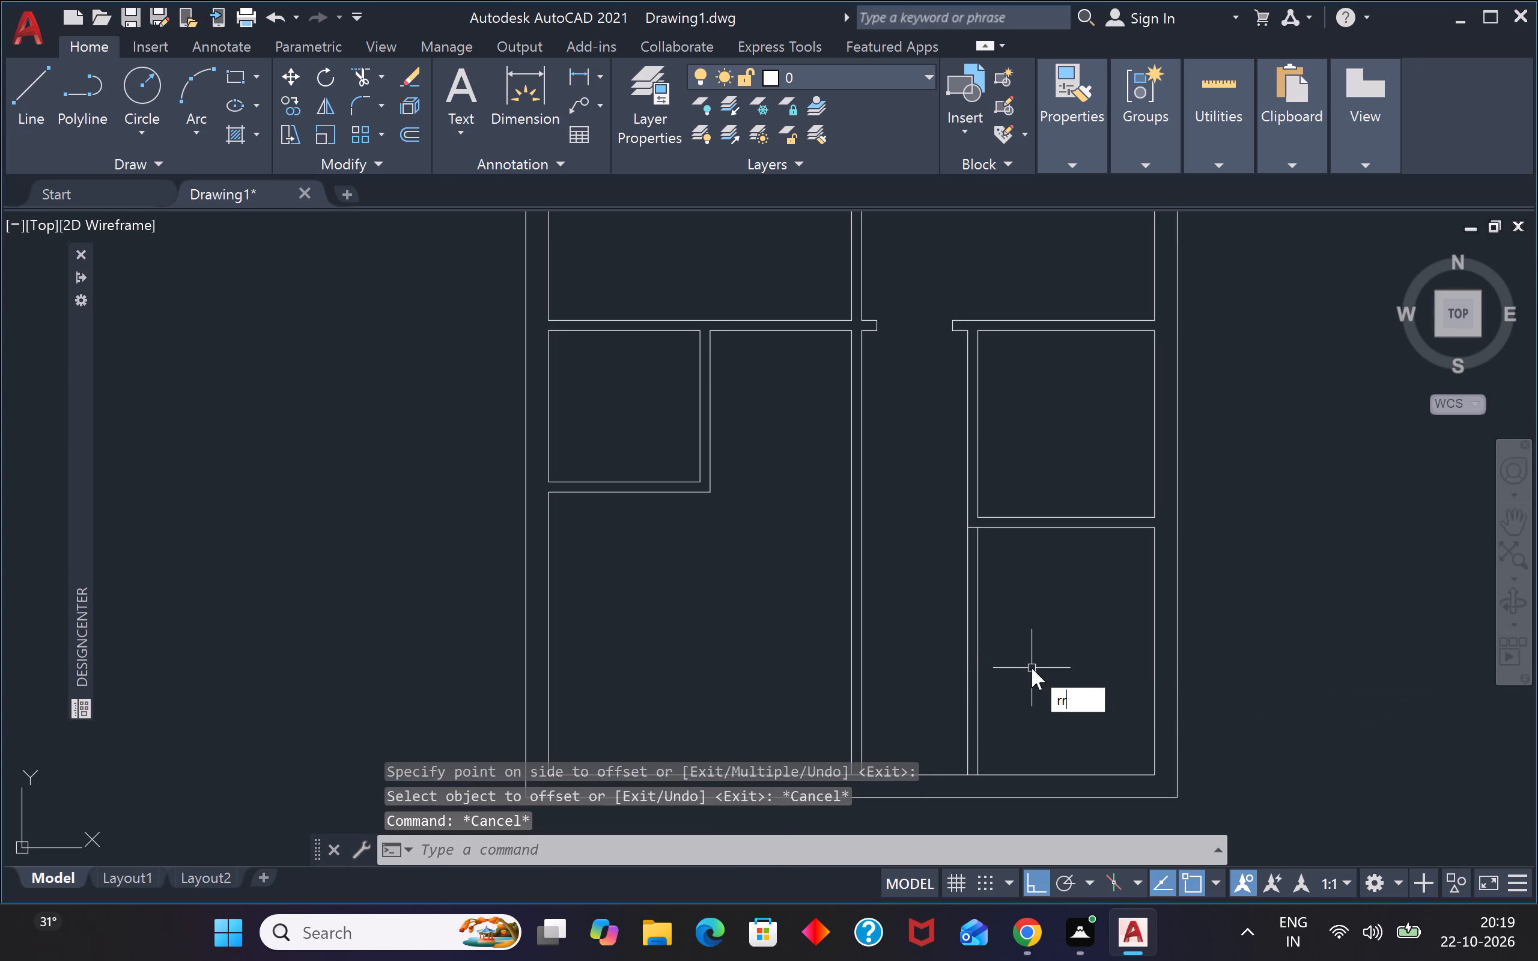
{"action": "key", "text": "BackSpace"}
{"action": "key", "text": "BackSpace"}
{"action": "type", "text": "tr"}
{"action": "key", "text": "space"}
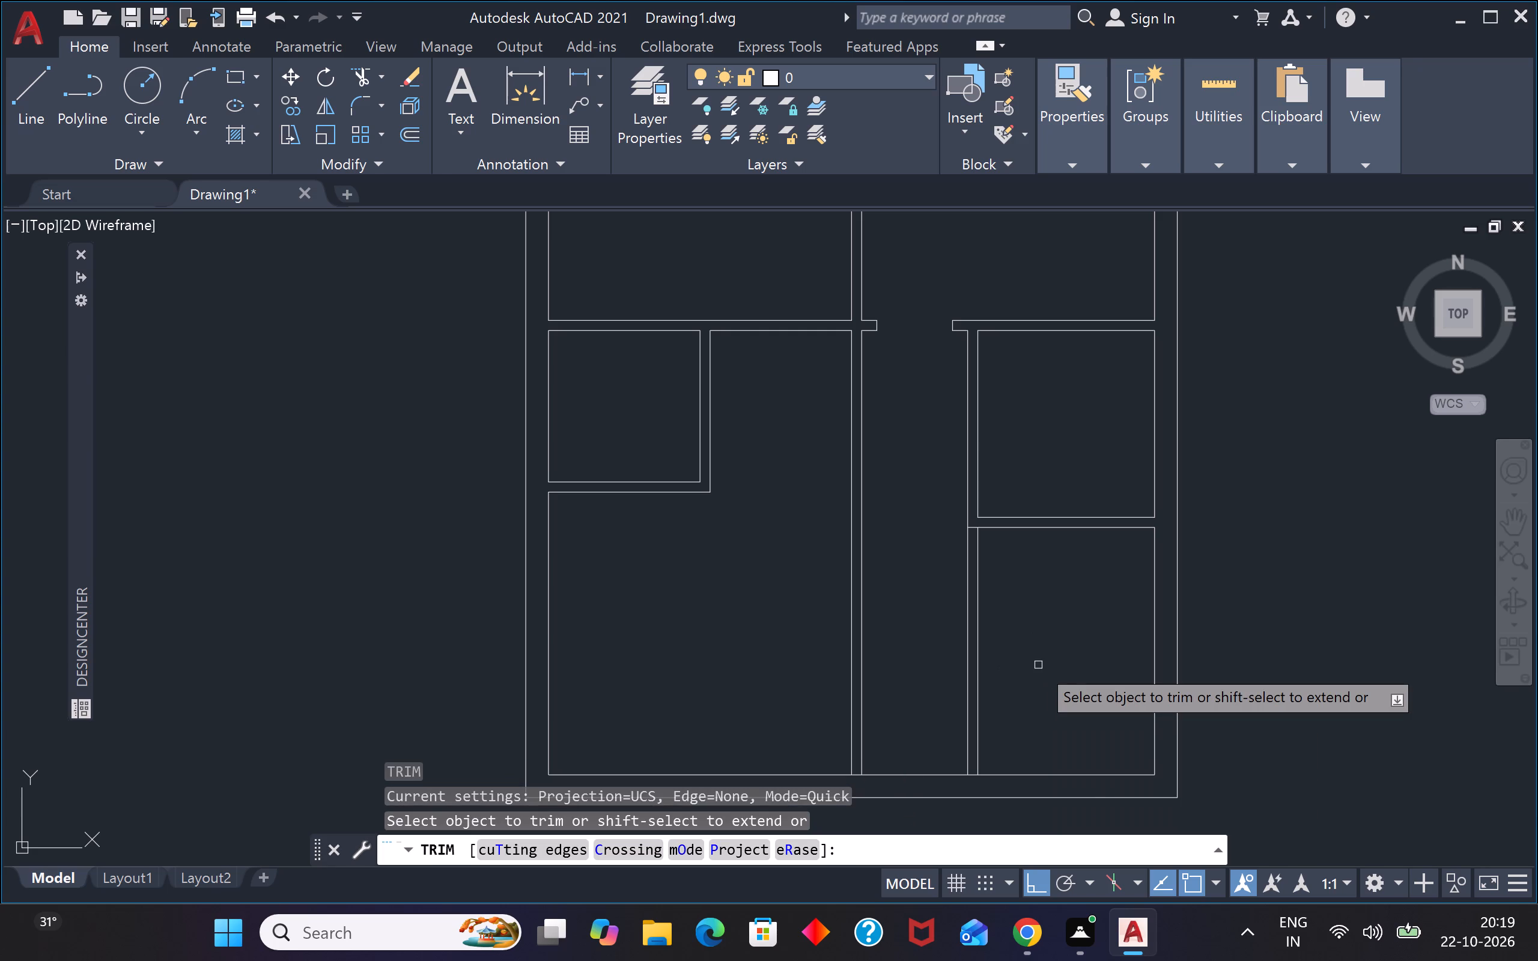
{"action": "scroll", "coordinate": [972, 517], "scroll_direction": "up", "scroll_amount": 6}
{"action": "left_click_drag", "start_coordinate": [977, 538], "coordinate": [979, 547]}
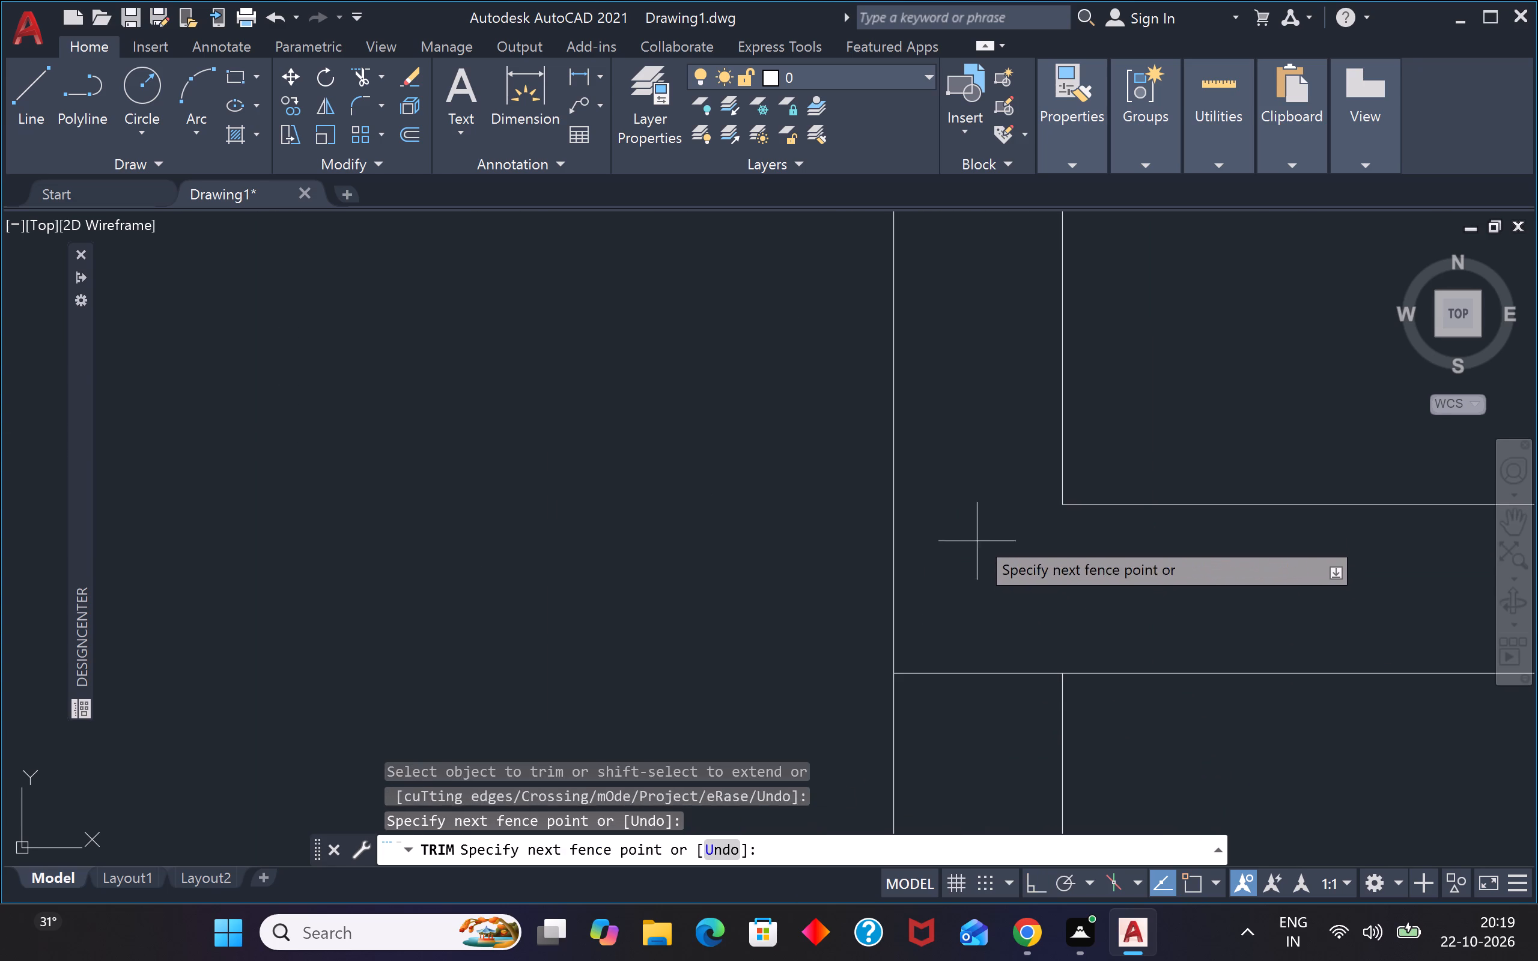
{"action": "left_click_drag", "start_coordinate": [979, 547], "coordinate": [977, 543]}
{"action": "left_click", "coordinate": [972, 696]}
Trim the bottom outer wall's inner line between the two faces of the new vertical partition.
{"action": "scroll", "coordinate": [969, 651], "scroll_direction": "down", "scroll_amount": 12}
{"action": "scroll", "coordinate": [1000, 741], "scroll_direction": "up", "scroll_amount": 2}
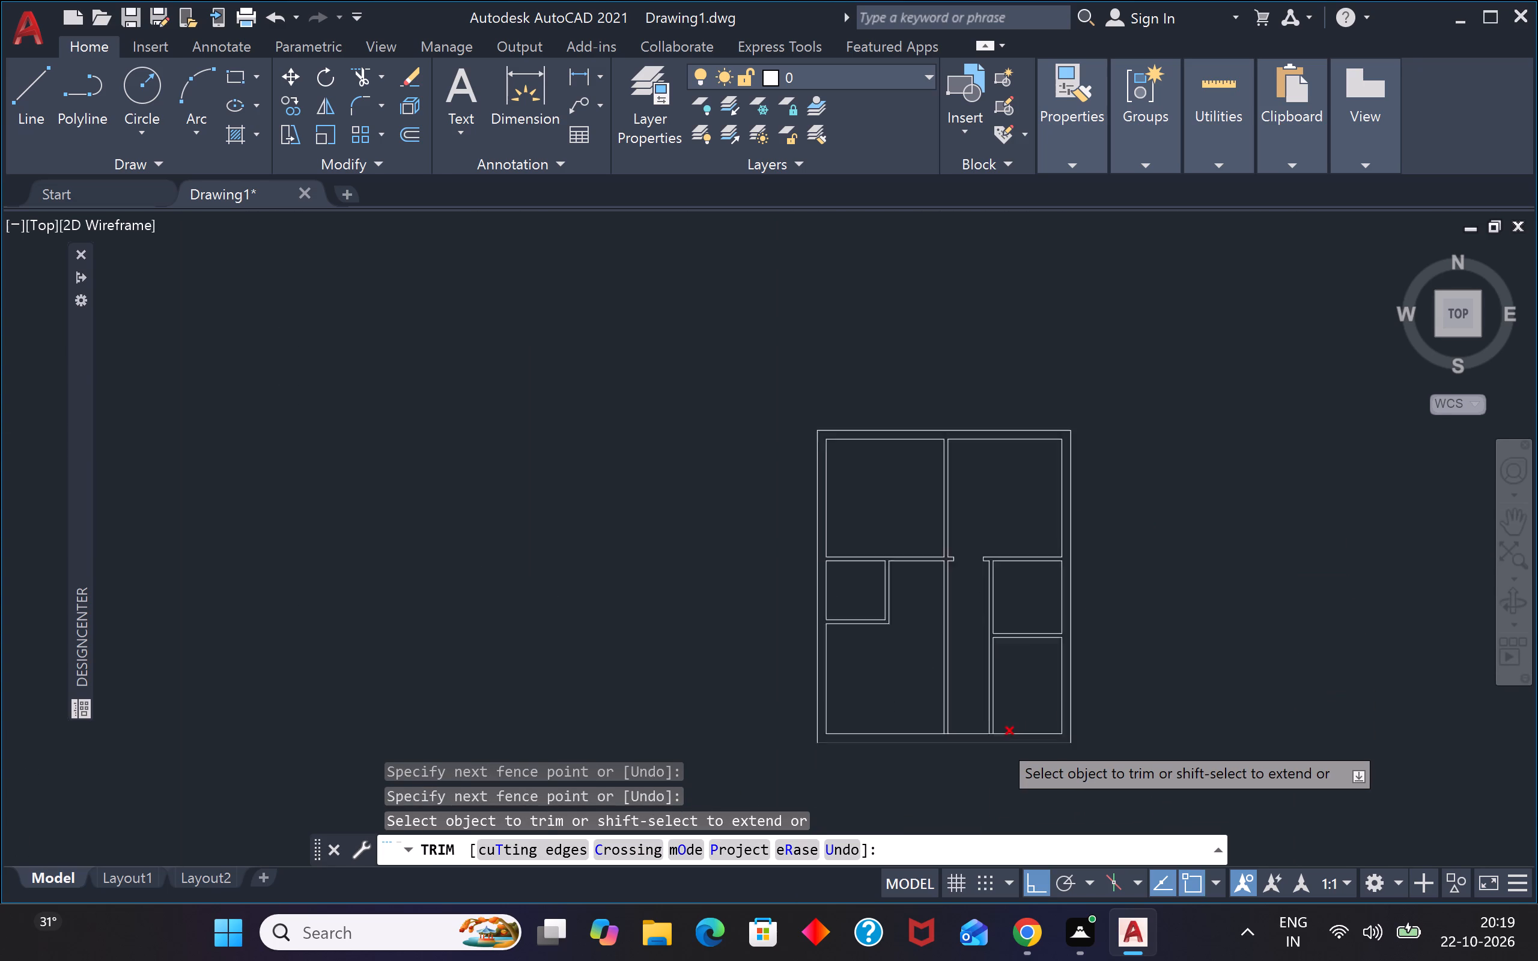
{"action": "scroll", "coordinate": [1000, 741], "scroll_direction": "up", "scroll_amount": 5}
{"action": "scroll", "coordinate": [886, 617], "scroll_direction": "up", "scroll_amount": 3}
{"action": "left_click", "coordinate": [884, 621]}
{"action": "left_click", "coordinate": [839, 768]}
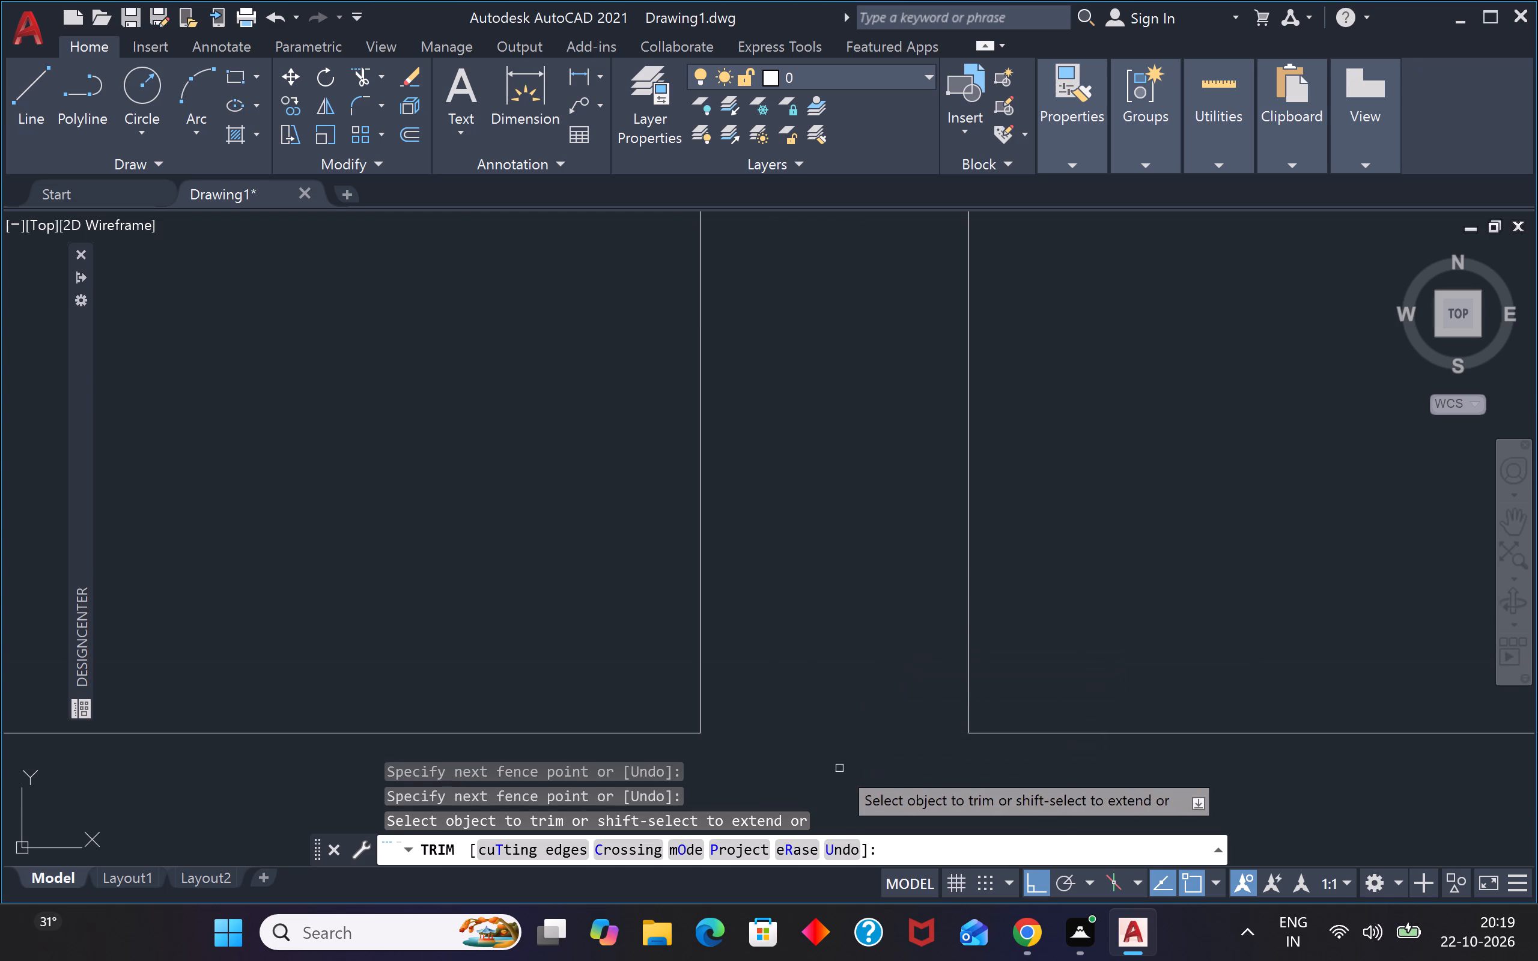
{"action": "scroll", "coordinate": [851, 720], "scroll_direction": "down", "scroll_amount": 12}
{"action": "scroll", "coordinate": [949, 588], "scroll_direction": "up", "scroll_amount": 3}
{"action": "key", "text": "Escape"}
{"action": "key", "text": "Escape"}
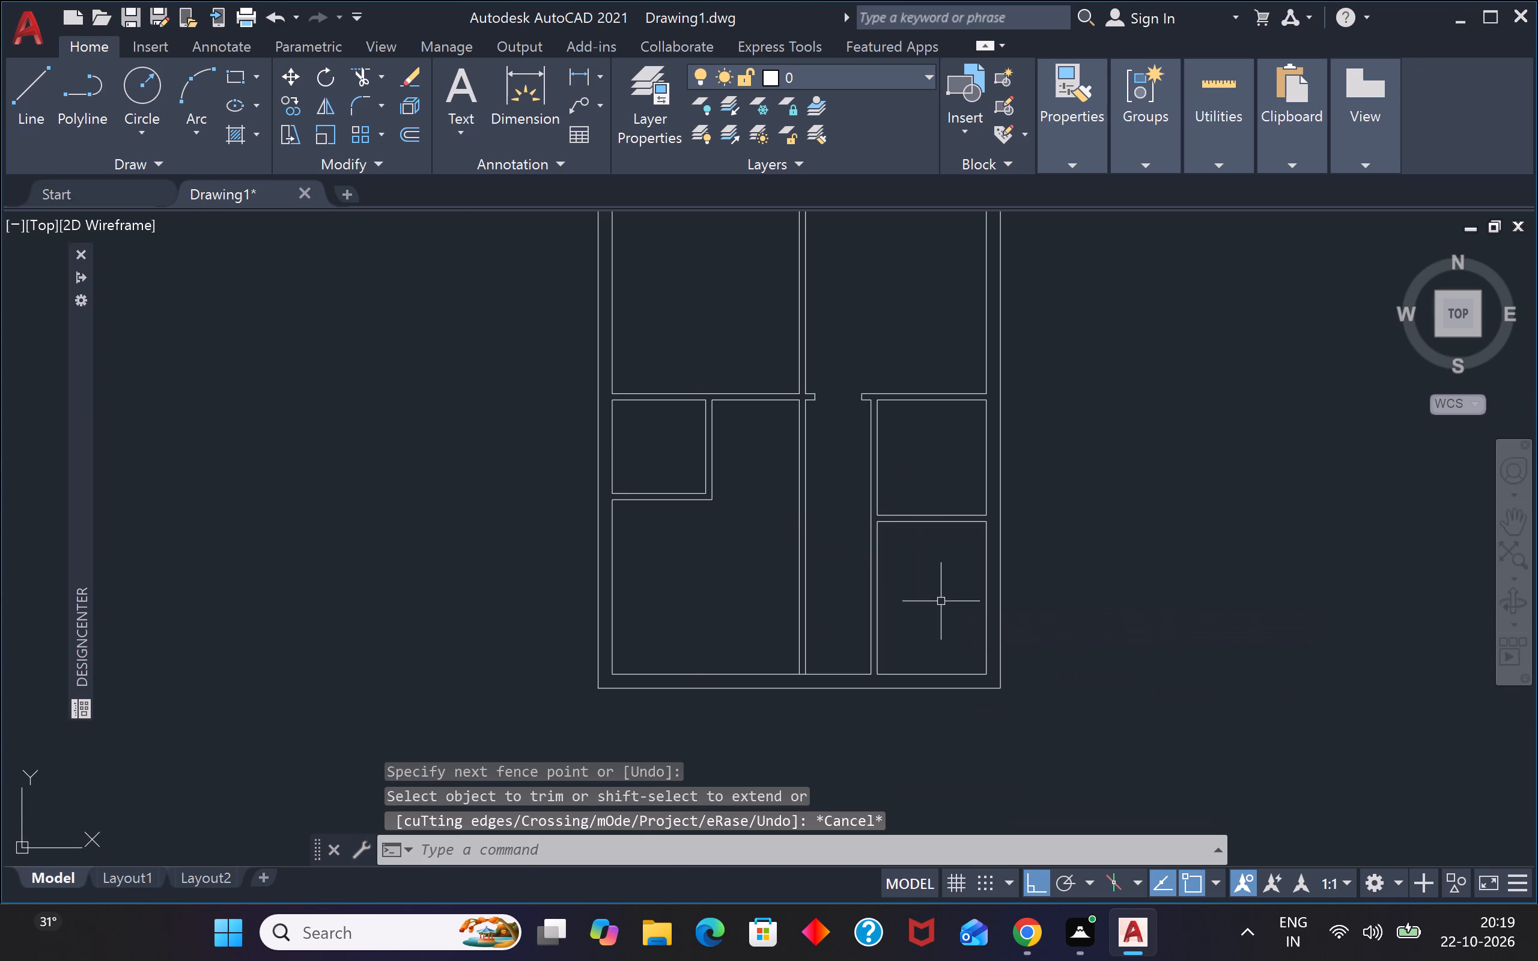
{"action": "key", "text": "Escape"}
{"action": "key", "text": "Escape"}
Draw a 4" horizontal line across the new partition, joining the midpoints of its two faces.
{"action": "type", "text": "l"}
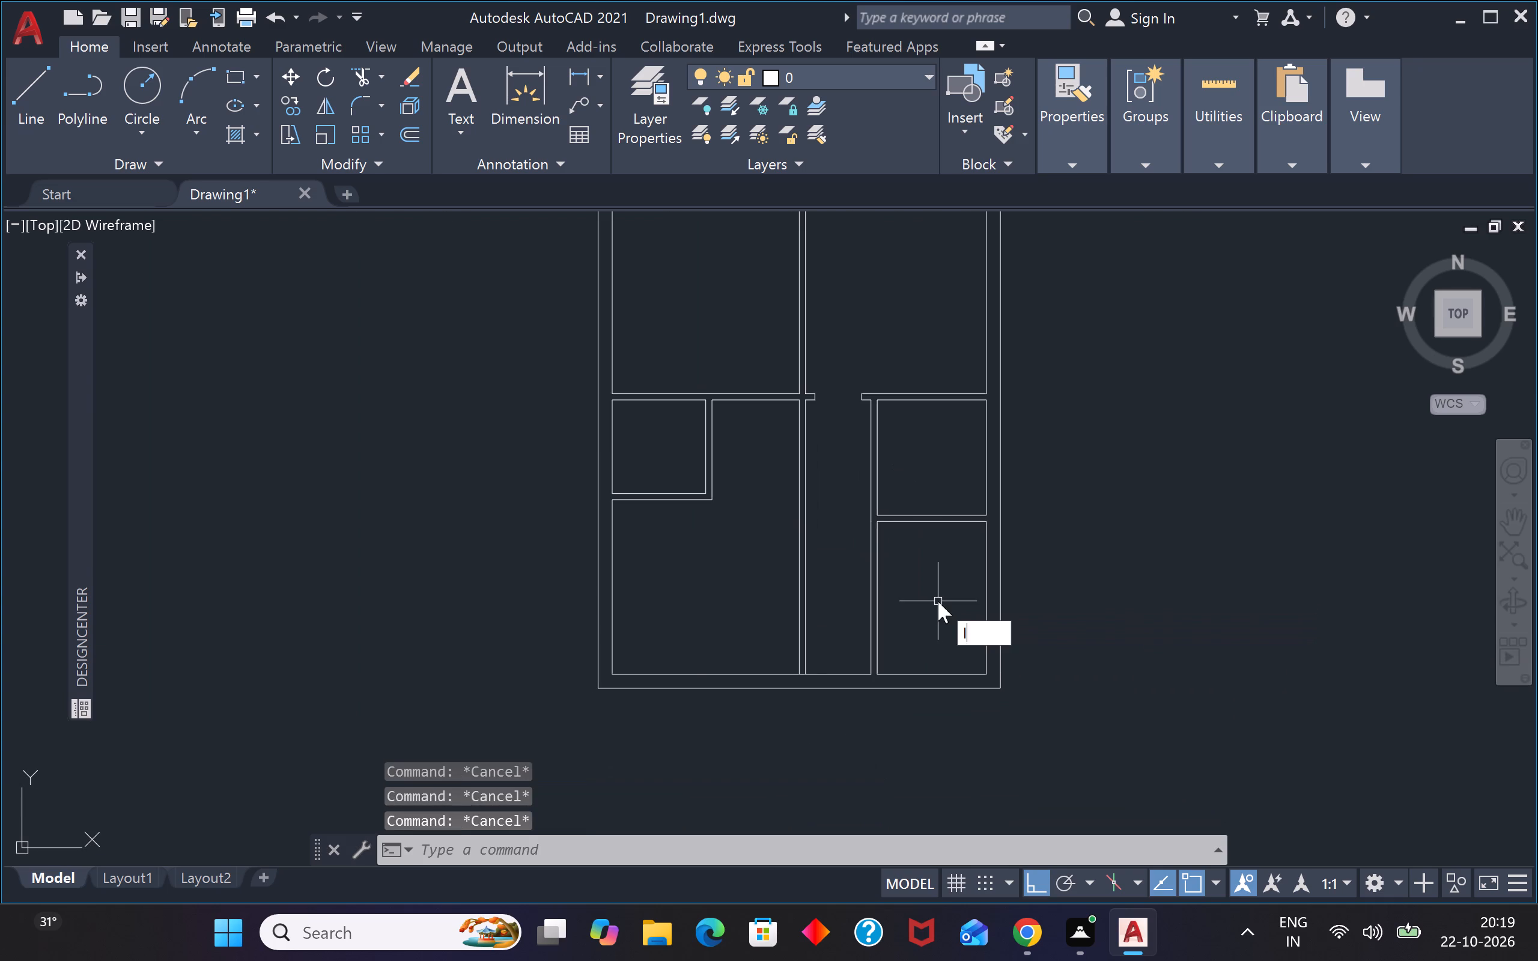
{"action": "key", "text": "space"}
{"action": "scroll", "coordinate": [876, 598], "scroll_direction": "up", "scroll_amount": 4}
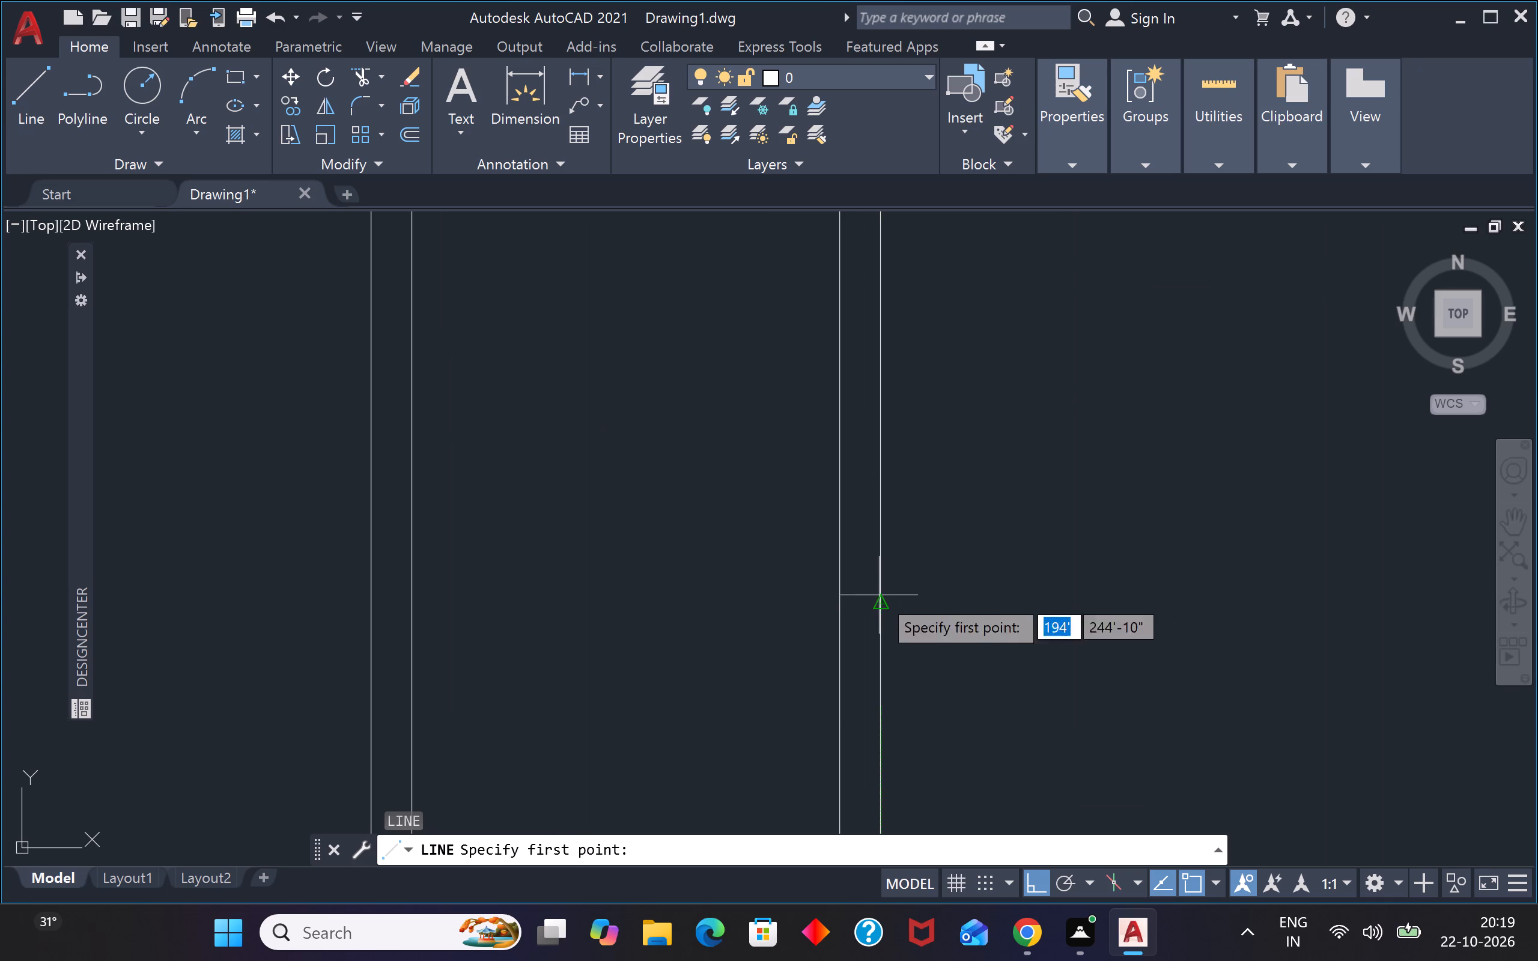
{"action": "left_click", "coordinate": [879, 604]}
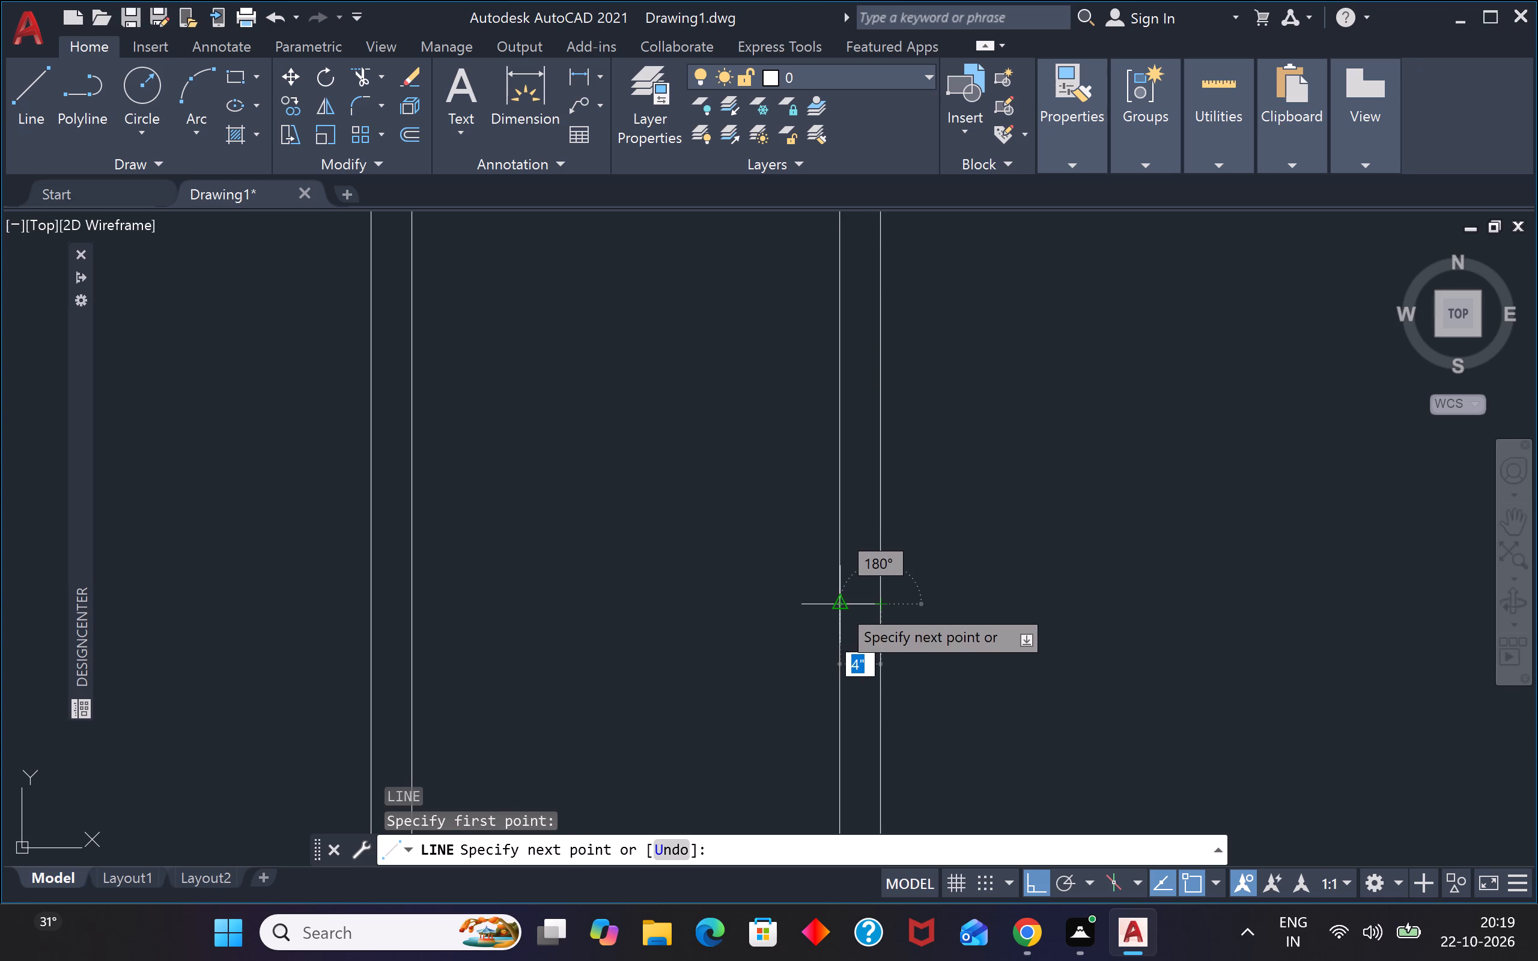
{"action": "left_click", "coordinate": [839, 605]}
{"action": "key", "text": "Escape"}
{"action": "scroll", "coordinate": [927, 605], "scroll_direction": "down", "scroll_amount": 4}
{"action": "scroll", "coordinate": [958, 616], "scroll_direction": "up", "scroll_amount": 1}
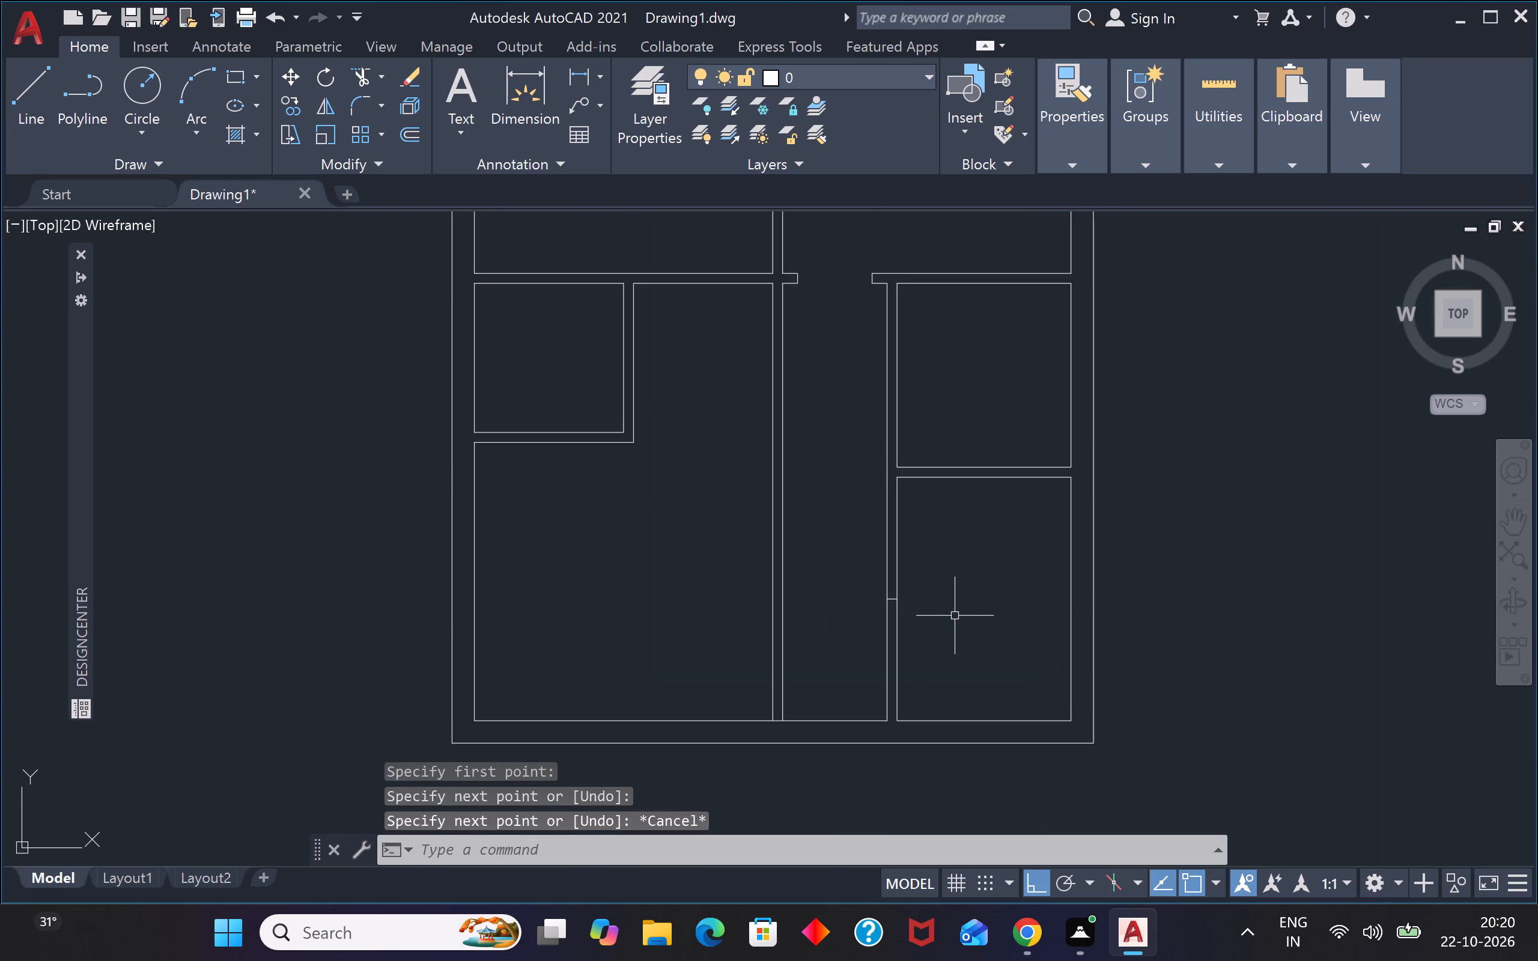
Offset the short line across the partition 2' upward and 2' downward to mark the opening's jambs.
{"action": "type", "text": "o"}
{"action": "key", "text": "space"}
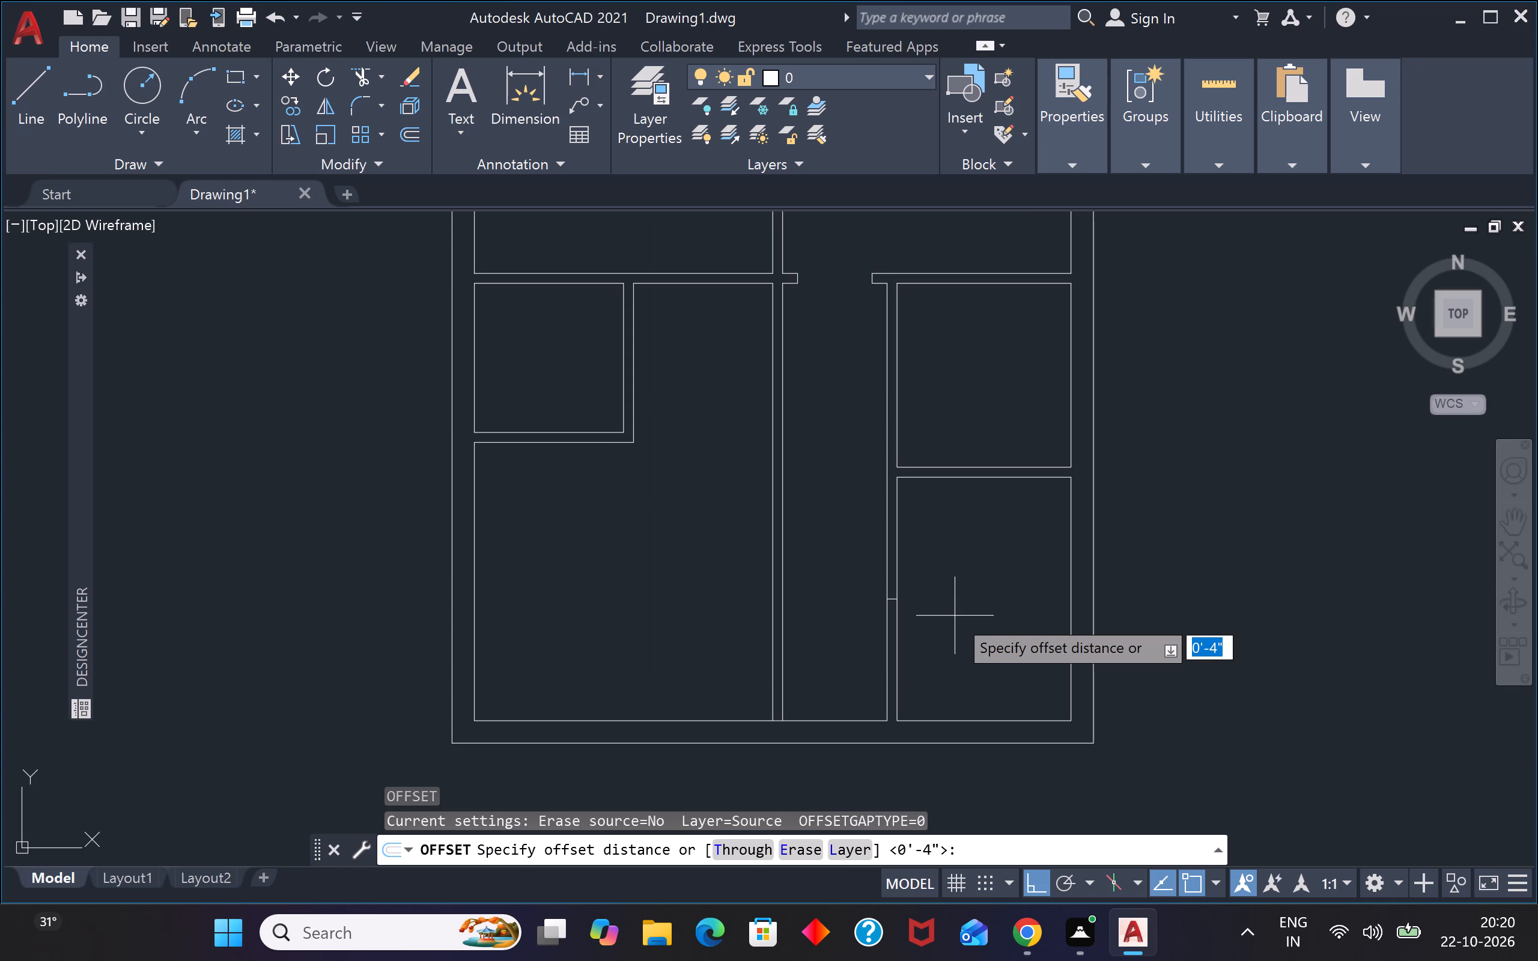
{"action": "type", "text": "2'"}
{"action": "key", "text": "Return"}
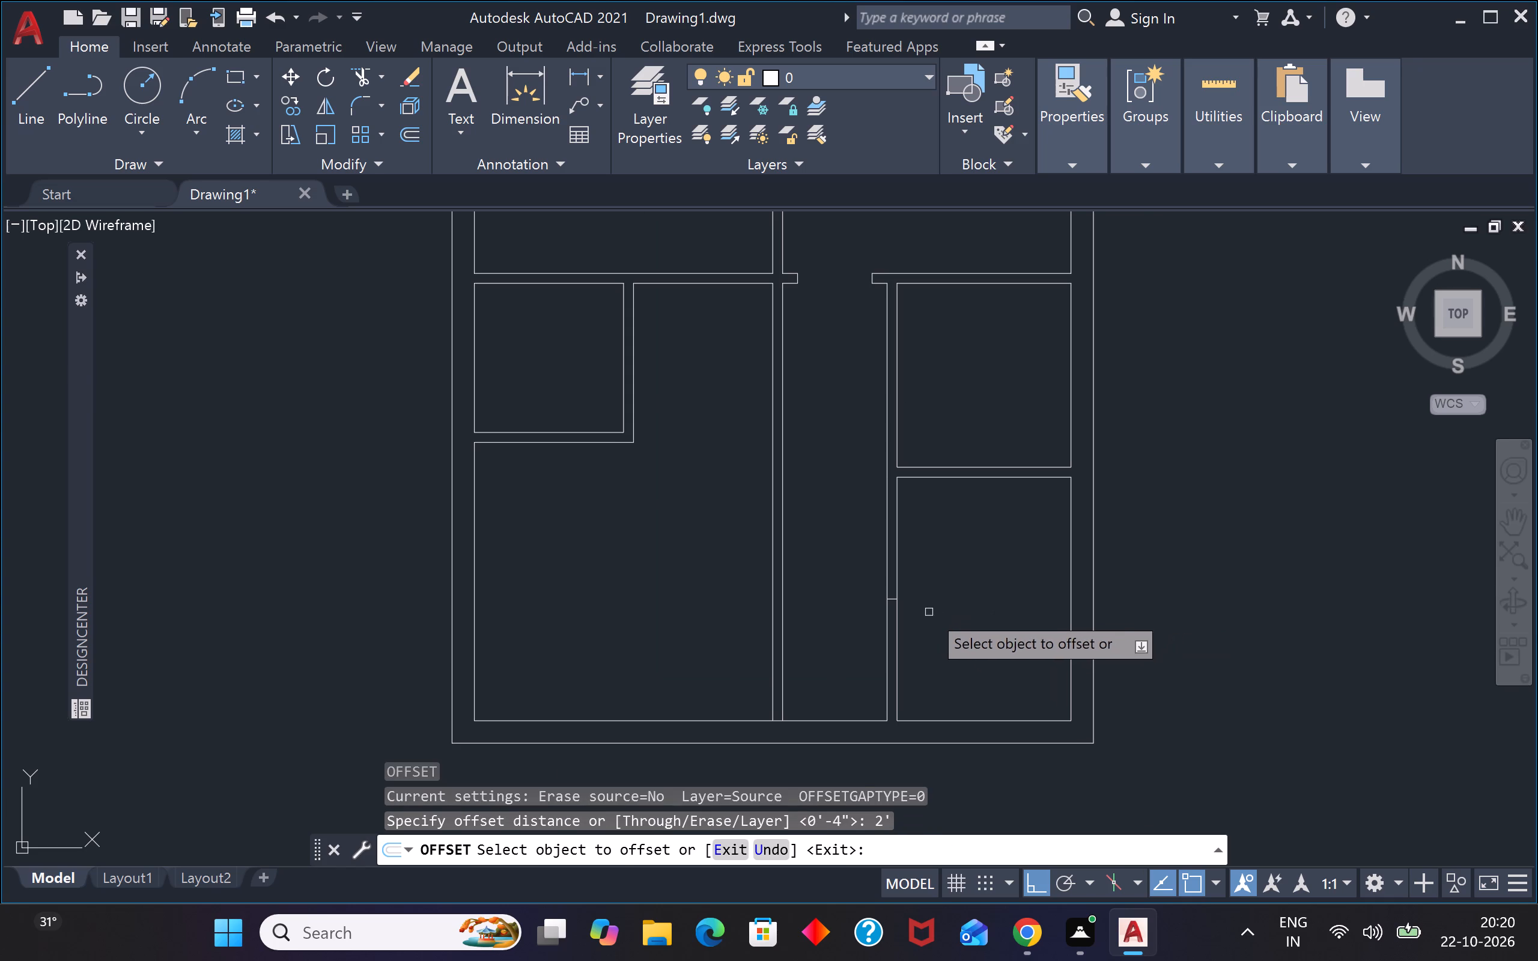
{"action": "scroll", "coordinate": [895, 598], "scroll_direction": "up", "scroll_amount": 3}
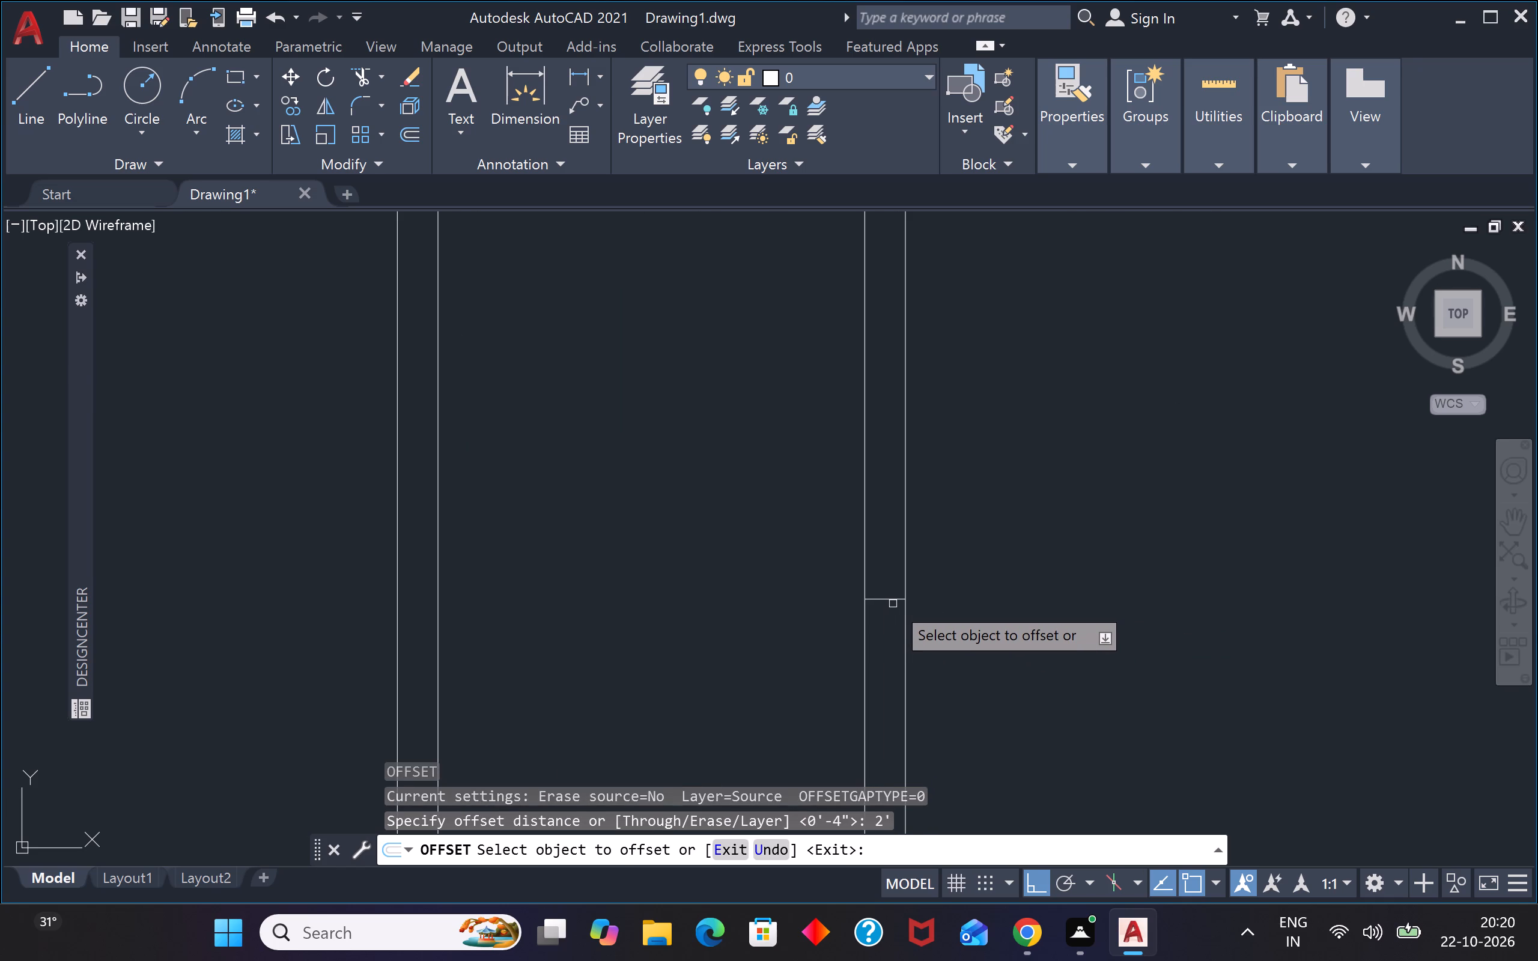
{"action": "left_click", "coordinate": [894, 599]}
{"action": "left_click", "coordinate": [885, 527]}
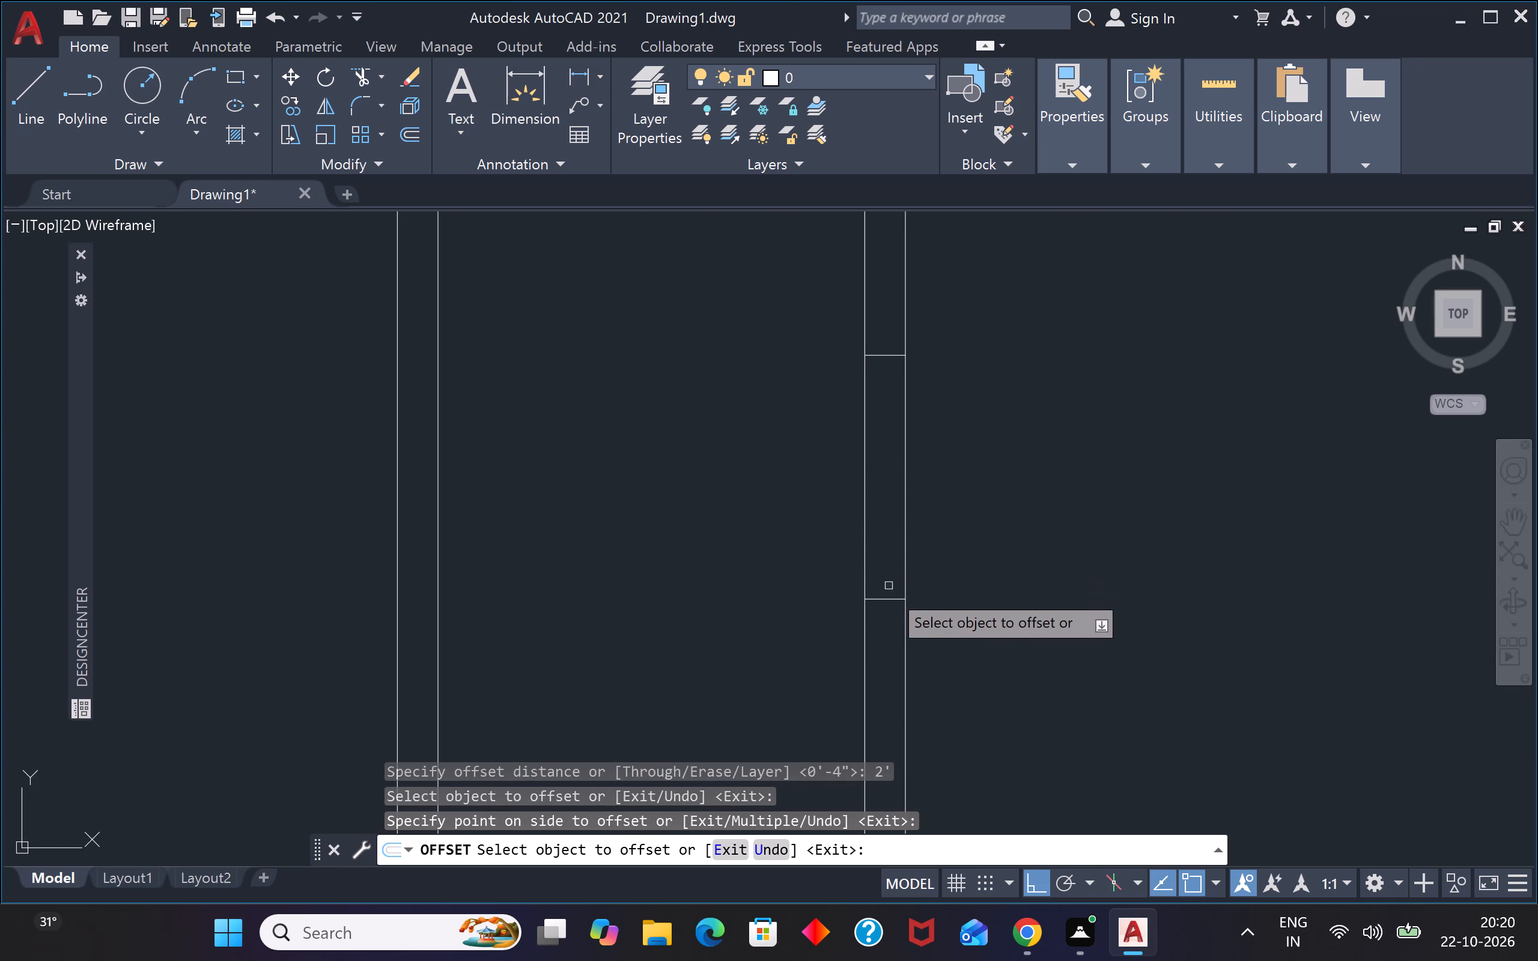
{"action": "left_click", "coordinate": [891, 598]}
{"action": "left_click", "coordinate": [884, 730]}
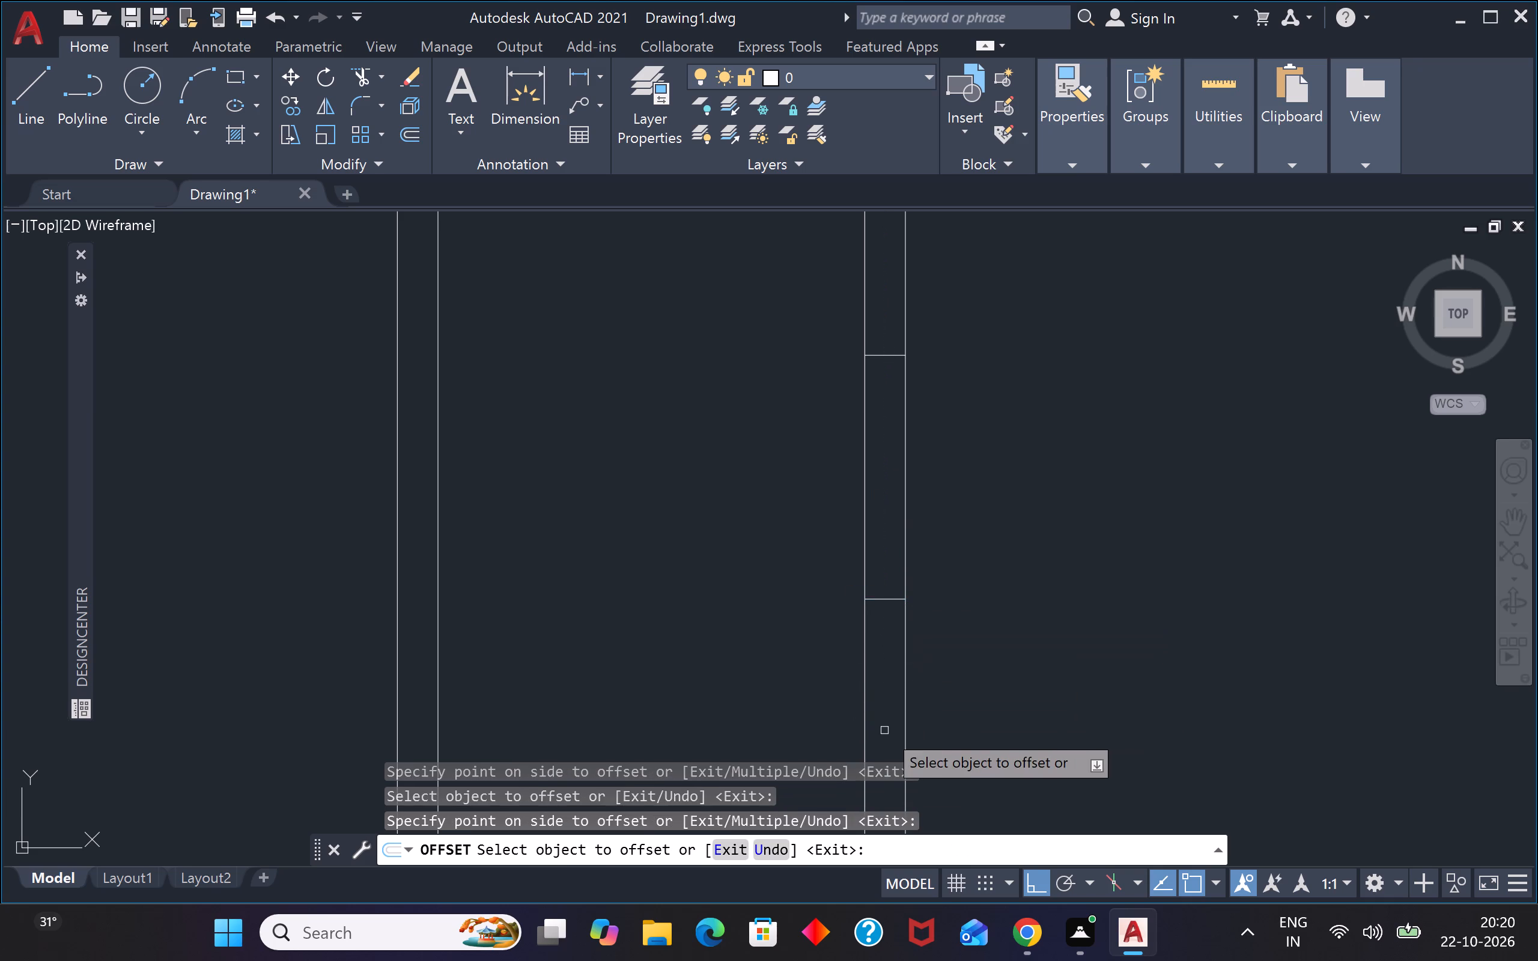
{"action": "scroll", "coordinate": [929, 629], "scroll_direction": "down", "scroll_amount": 4}
{"action": "scroll", "coordinate": [956, 613], "scroll_direction": "up", "scroll_amount": 2}
{"action": "key", "text": "Escape"}
{"action": "key", "text": "Escape"}
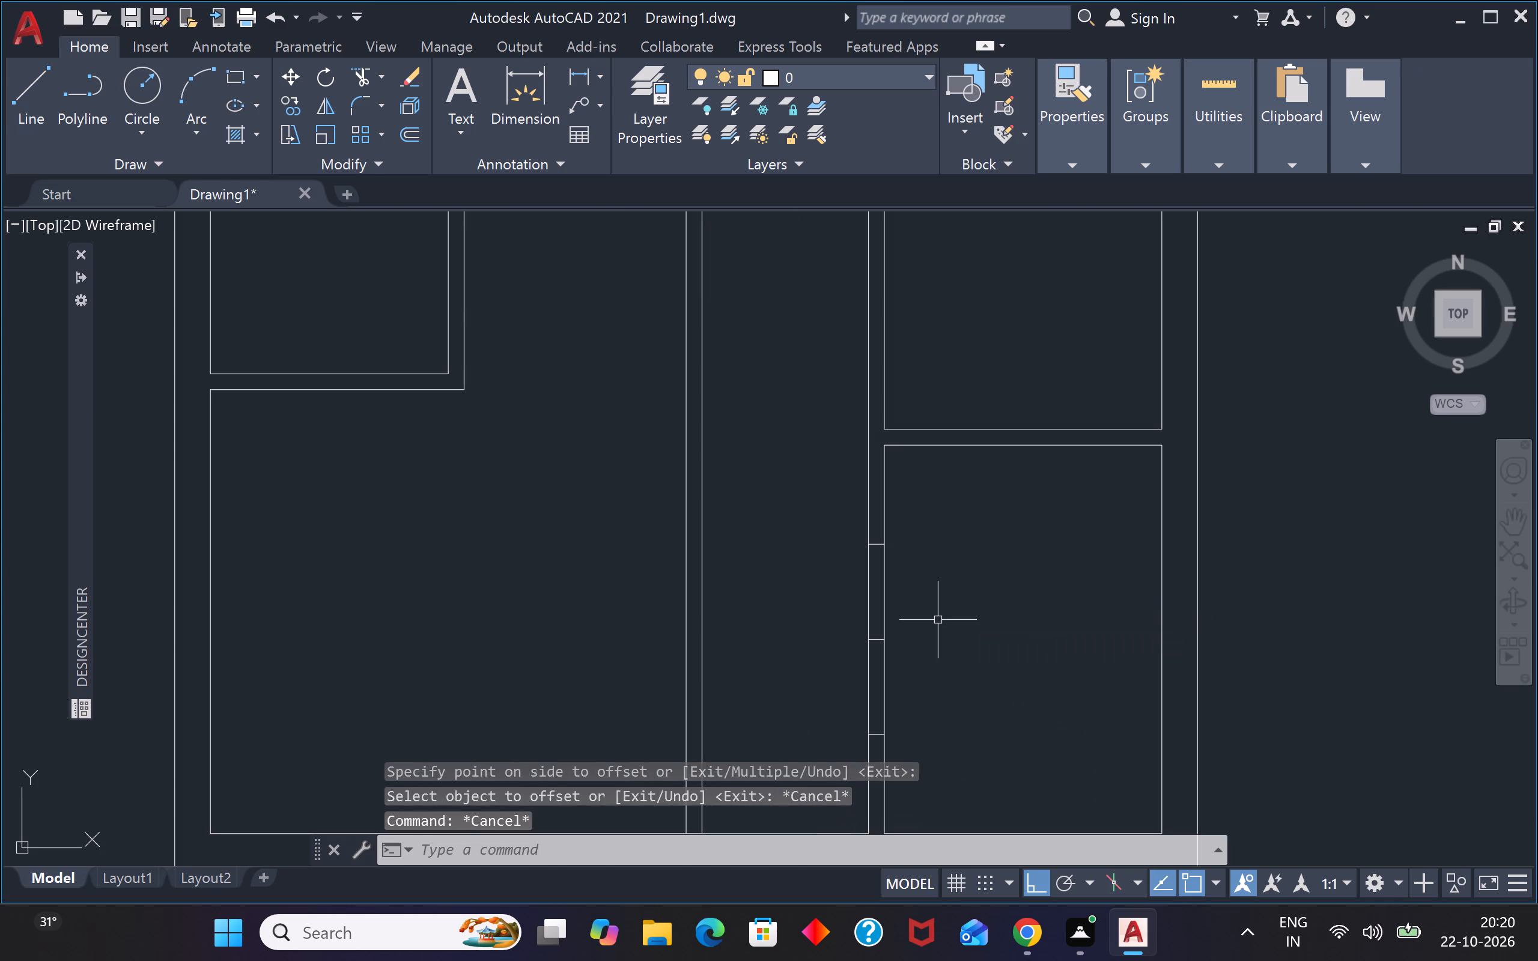
Trim both partition faces between the two jamb lines and remove the middle line to clear the opening.
{"action": "type", "text": "tr"}
{"action": "key", "text": "space"}
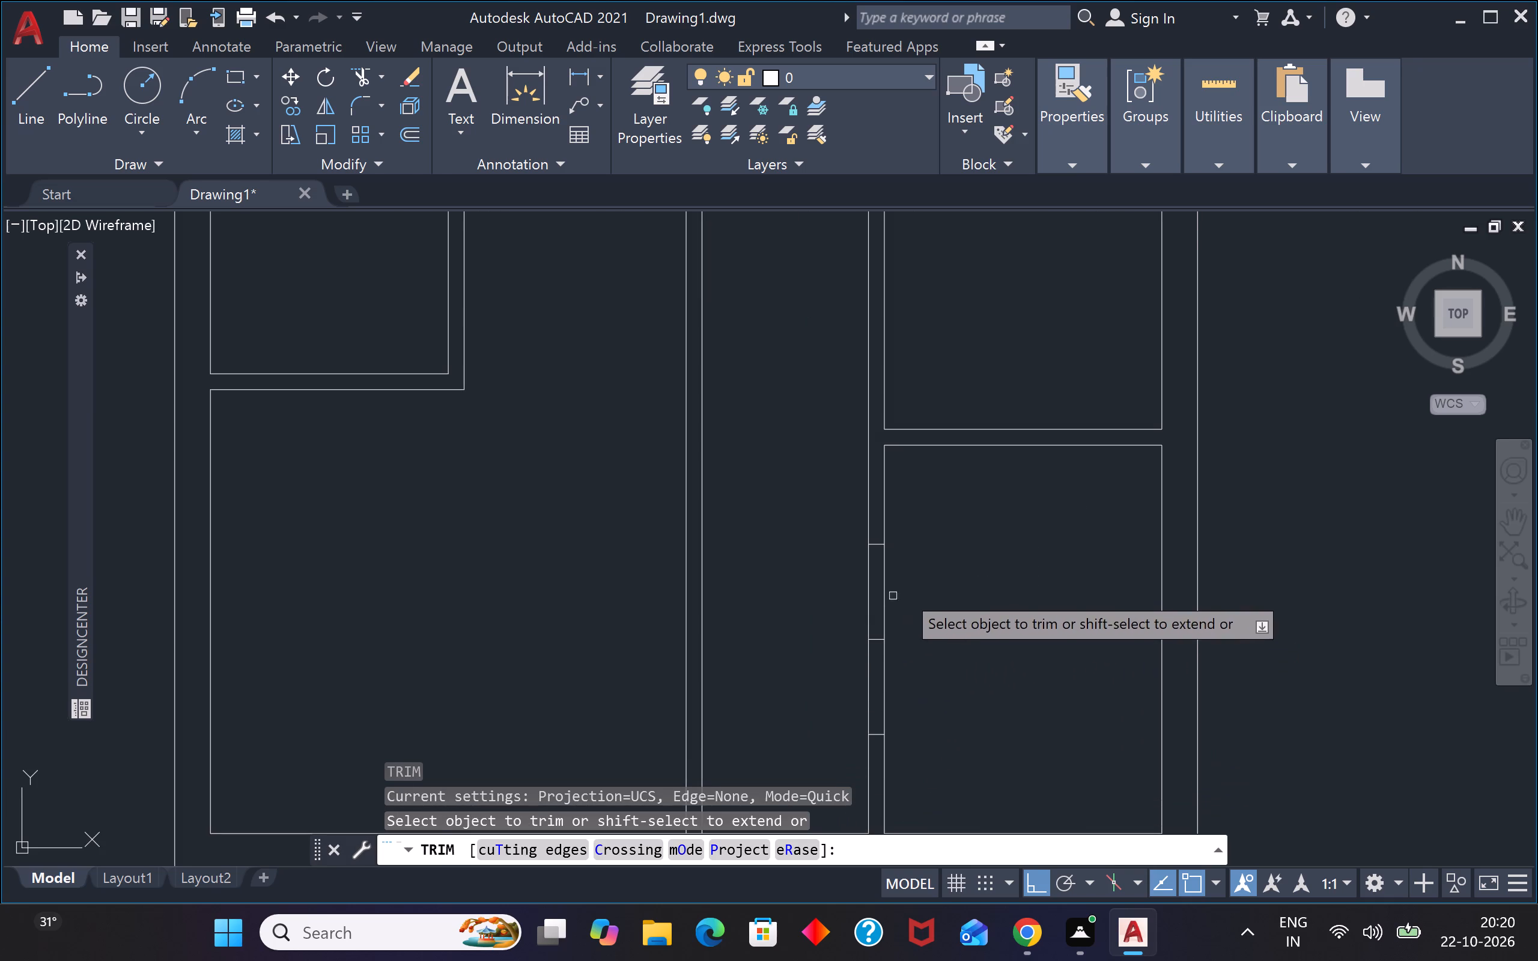
{"action": "left_click_drag", "start_coordinate": [914, 577], "coordinate": [895, 578]}
{"action": "left_click_drag", "start_coordinate": [831, 592], "coordinate": [837, 588]}
{"action": "left_click", "coordinate": [920, 566]}
{"action": "left_click_drag", "start_coordinate": [928, 653], "coordinate": [922, 653]}
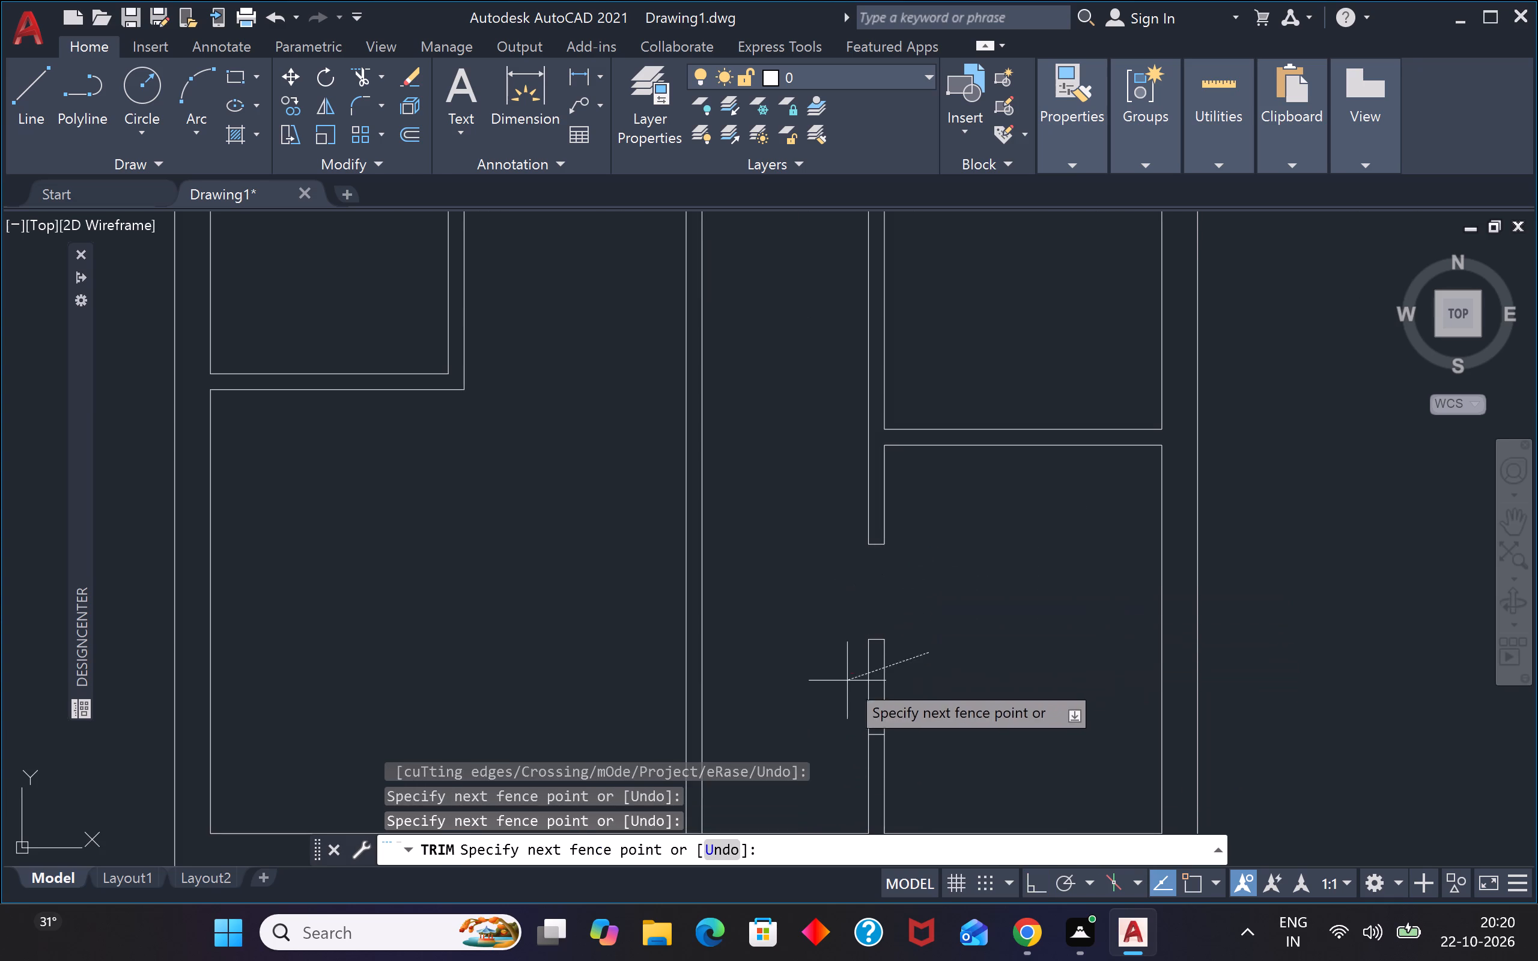
{"action": "left_click", "coordinate": [832, 685]}
{"action": "left_click", "coordinate": [870, 664]}
{"action": "left_click", "coordinate": [877, 635]}
{"action": "key", "text": "Escape"}
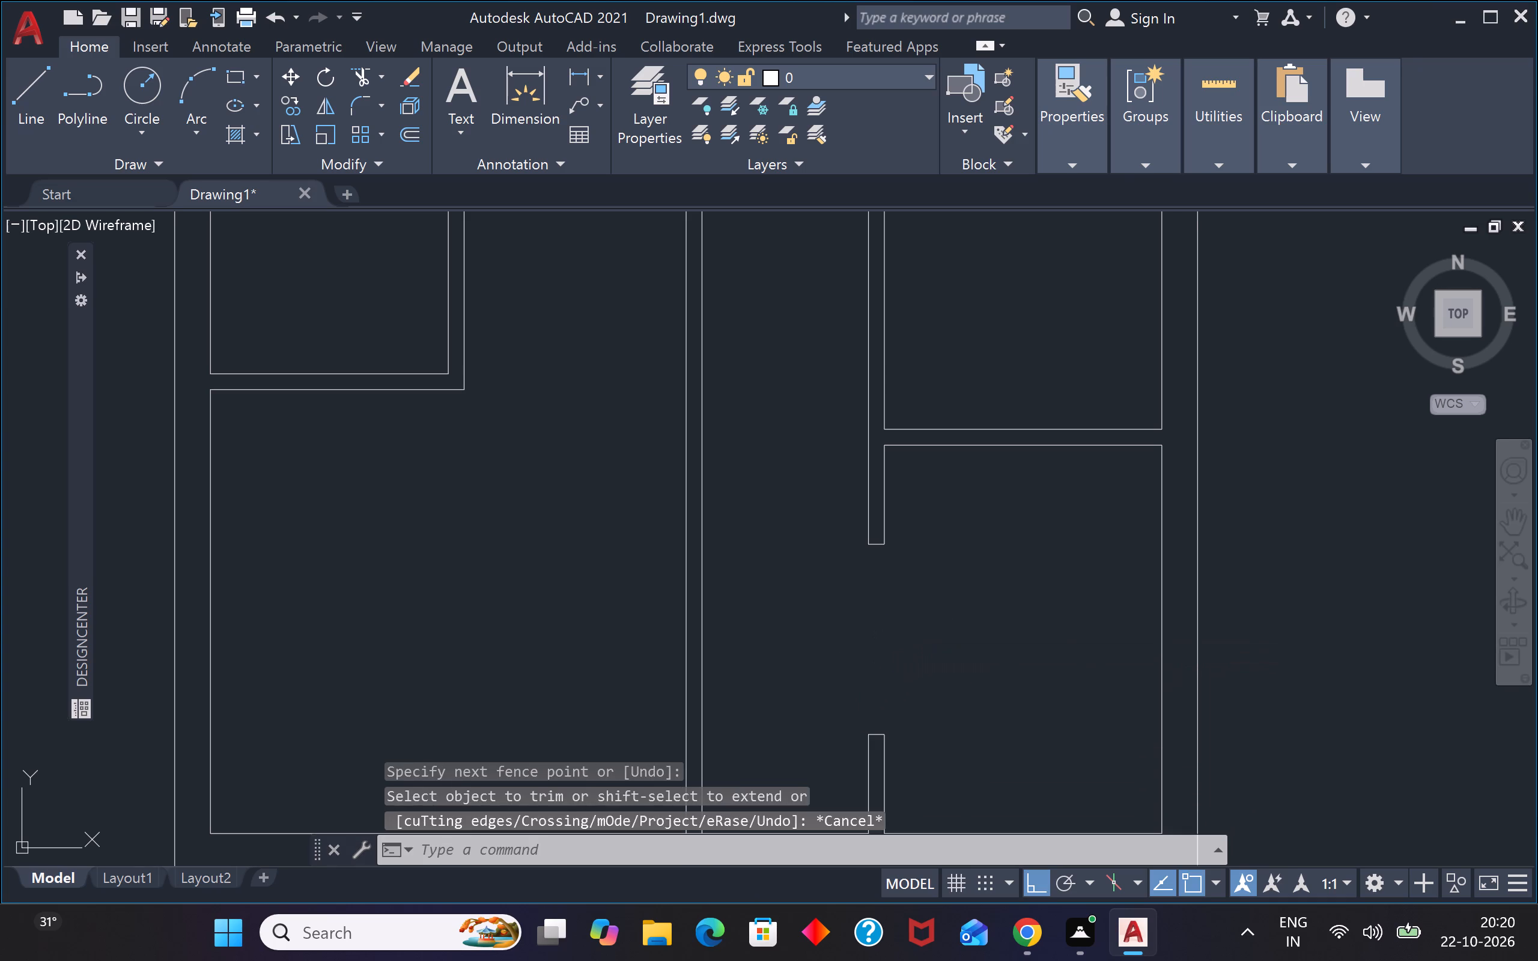
Extend the horizontal partition's lower face line across the top of the central vertical partition to meet its continuation on the far side.
{"action": "key", "text": "Escape"}
{"action": "scroll", "coordinate": [907, 617], "scroll_direction": "down", "scroll_amount": 3}
{"action": "scroll", "coordinate": [899, 616], "scroll_direction": "up", "scroll_amount": 1}
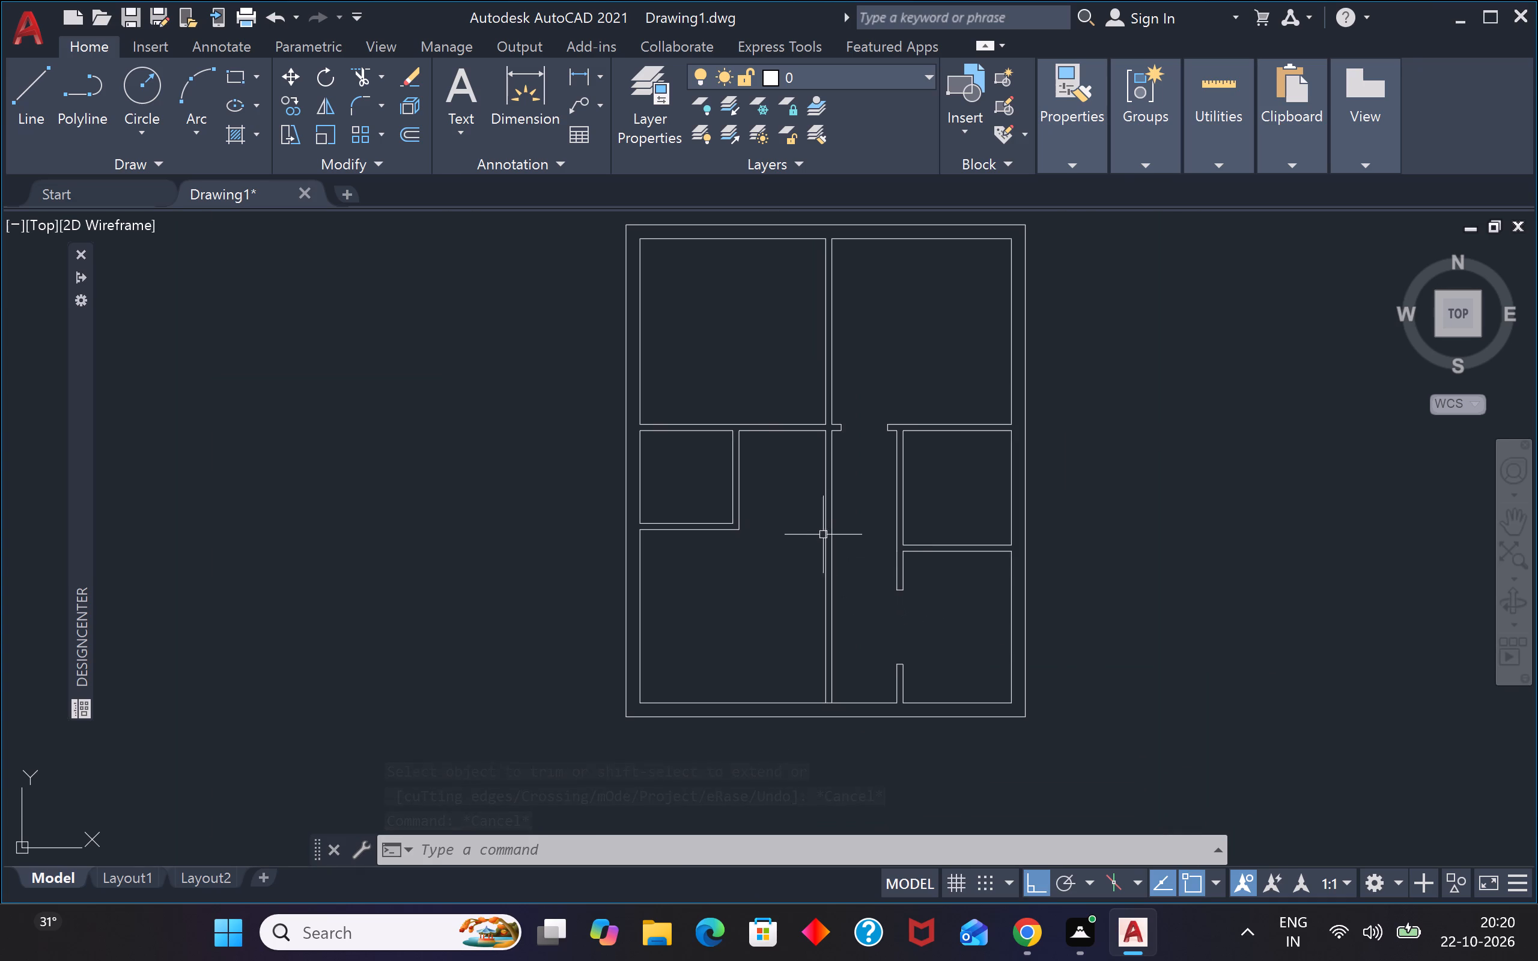
{"action": "key", "text": "Escape"}
{"action": "key", "text": "Escape"}
{"action": "scroll", "coordinate": [774, 404], "scroll_direction": "up", "scroll_amount": 3}
{"action": "key", "text": "e"}
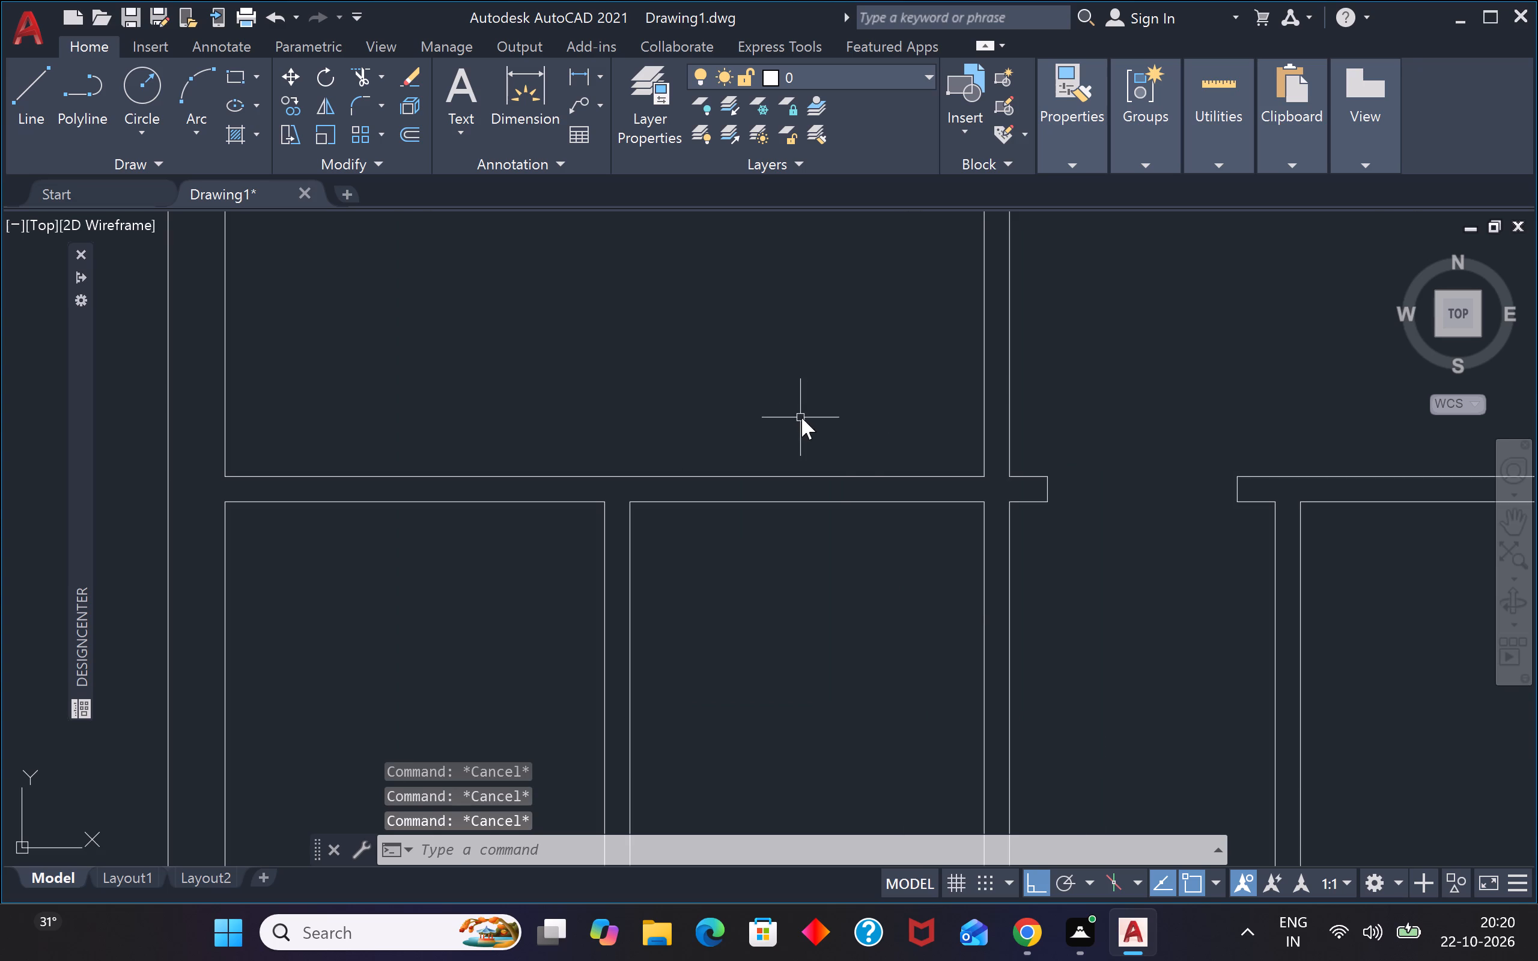
{"action": "type", "text": "x"}
{"action": "key", "text": "space"}
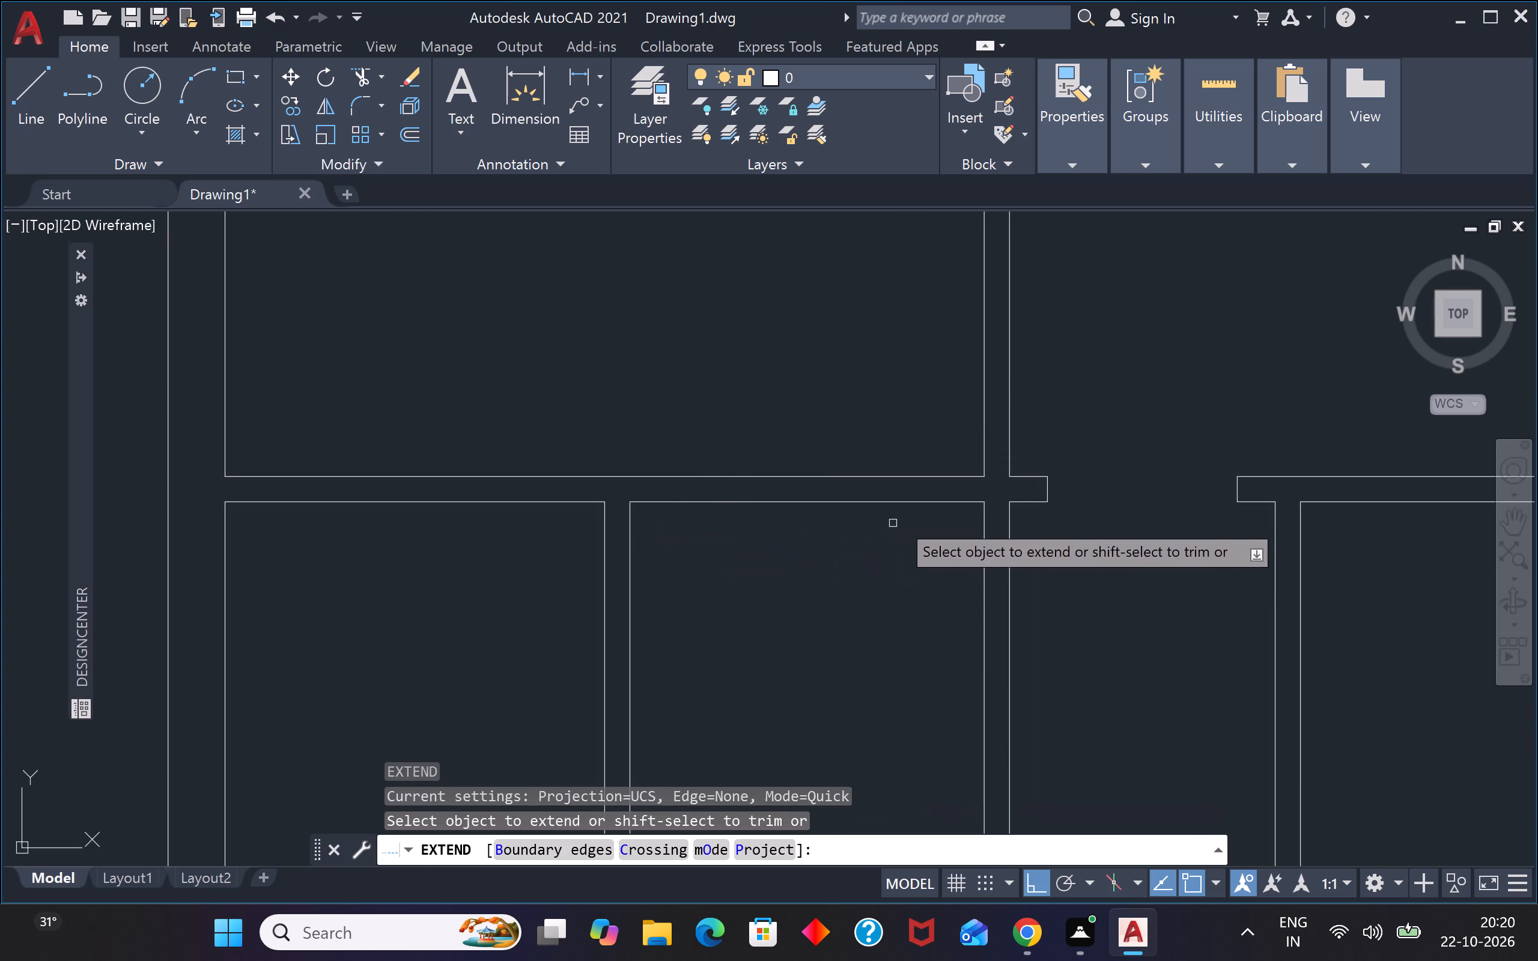
{"action": "left_click", "coordinate": [965, 499]}
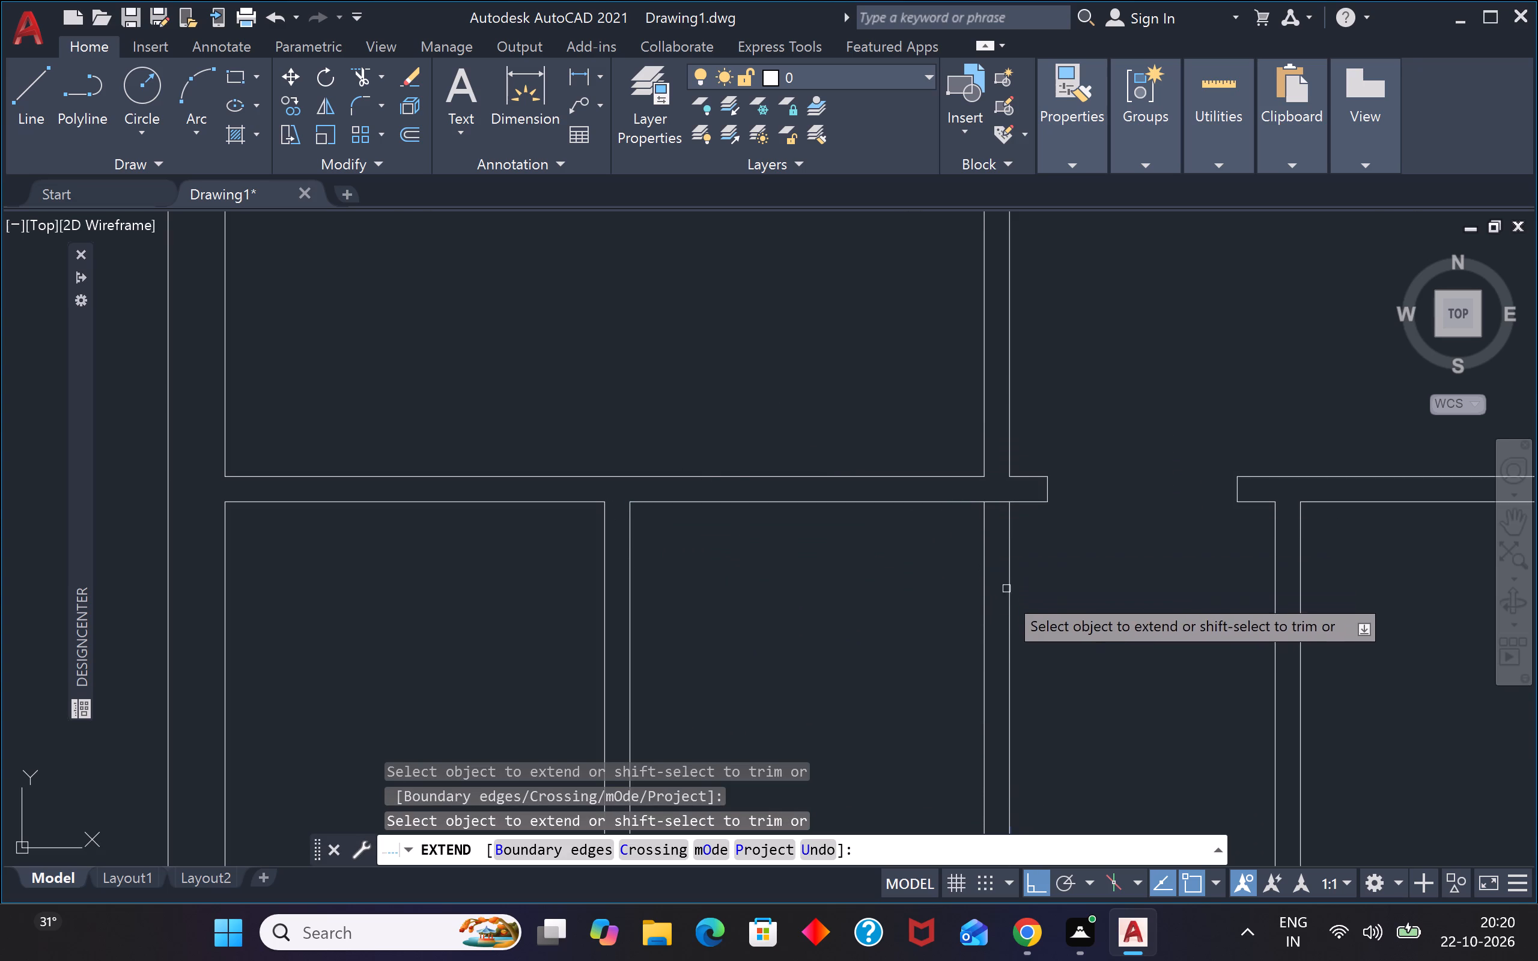
{"action": "key", "text": "grave"}
{"action": "key", "text": "Escape"}
{"action": "key", "text": "Escape"}
Trim away both faces of the central vertical partition below the horizontal partition.
{"action": "key", "text": "t"}
{"action": "key", "text": "r"}
{"action": "key", "text": "space"}
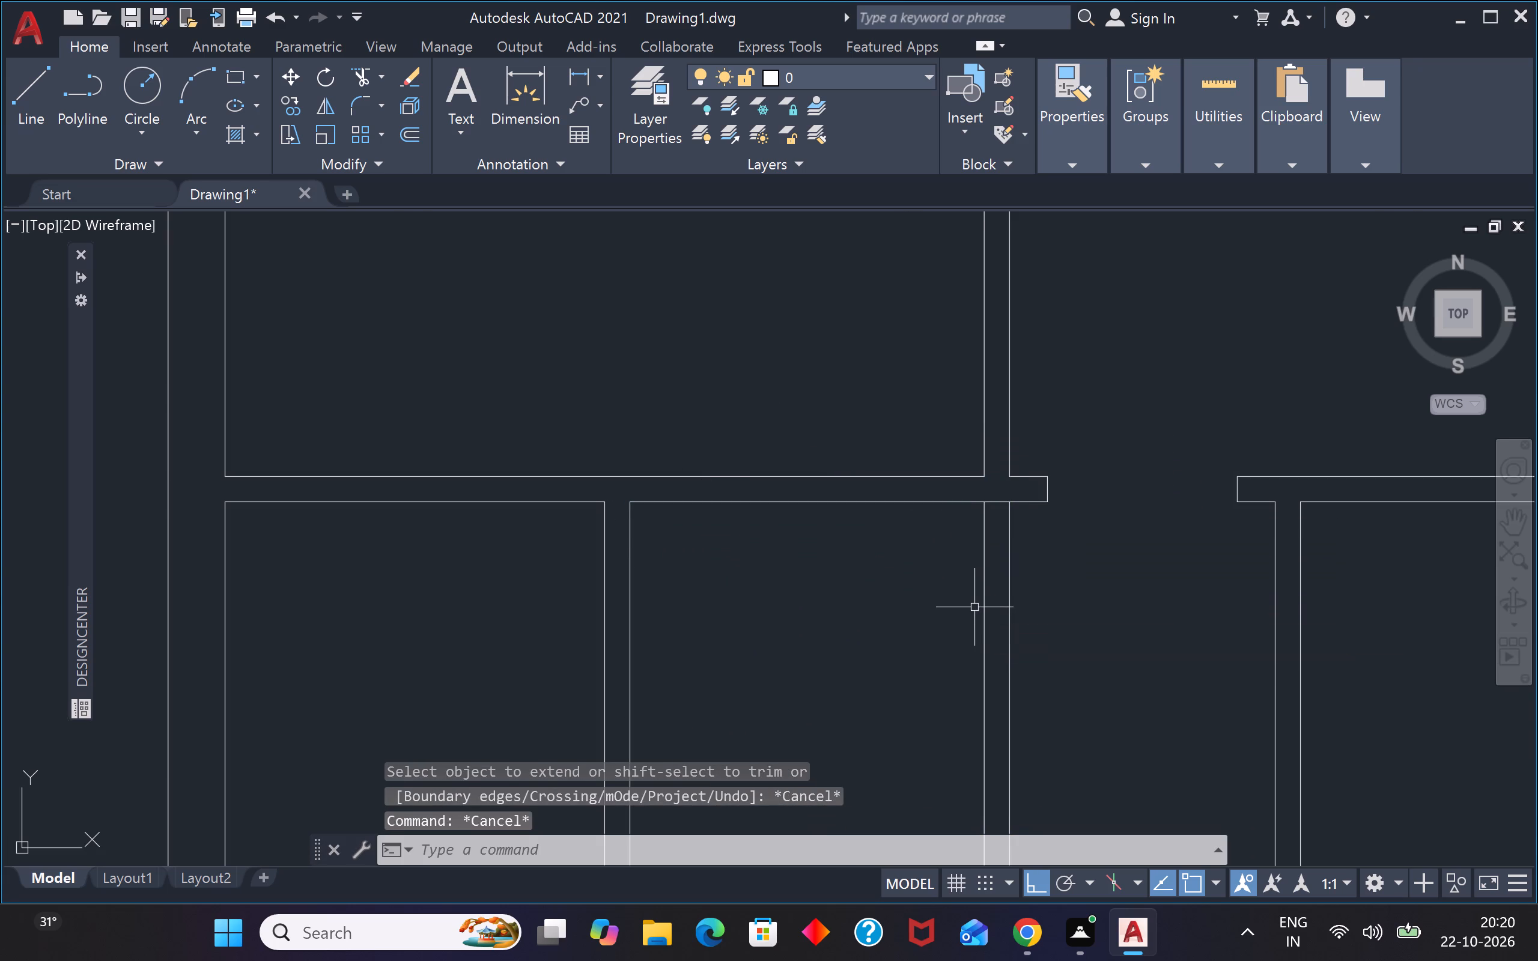
{"action": "left_click", "coordinate": [1017, 598]}
{"action": "left_click_drag", "start_coordinate": [966, 598], "coordinate": [972, 596]}
{"action": "scroll", "coordinate": [991, 582], "scroll_direction": "down", "scroll_amount": 5}
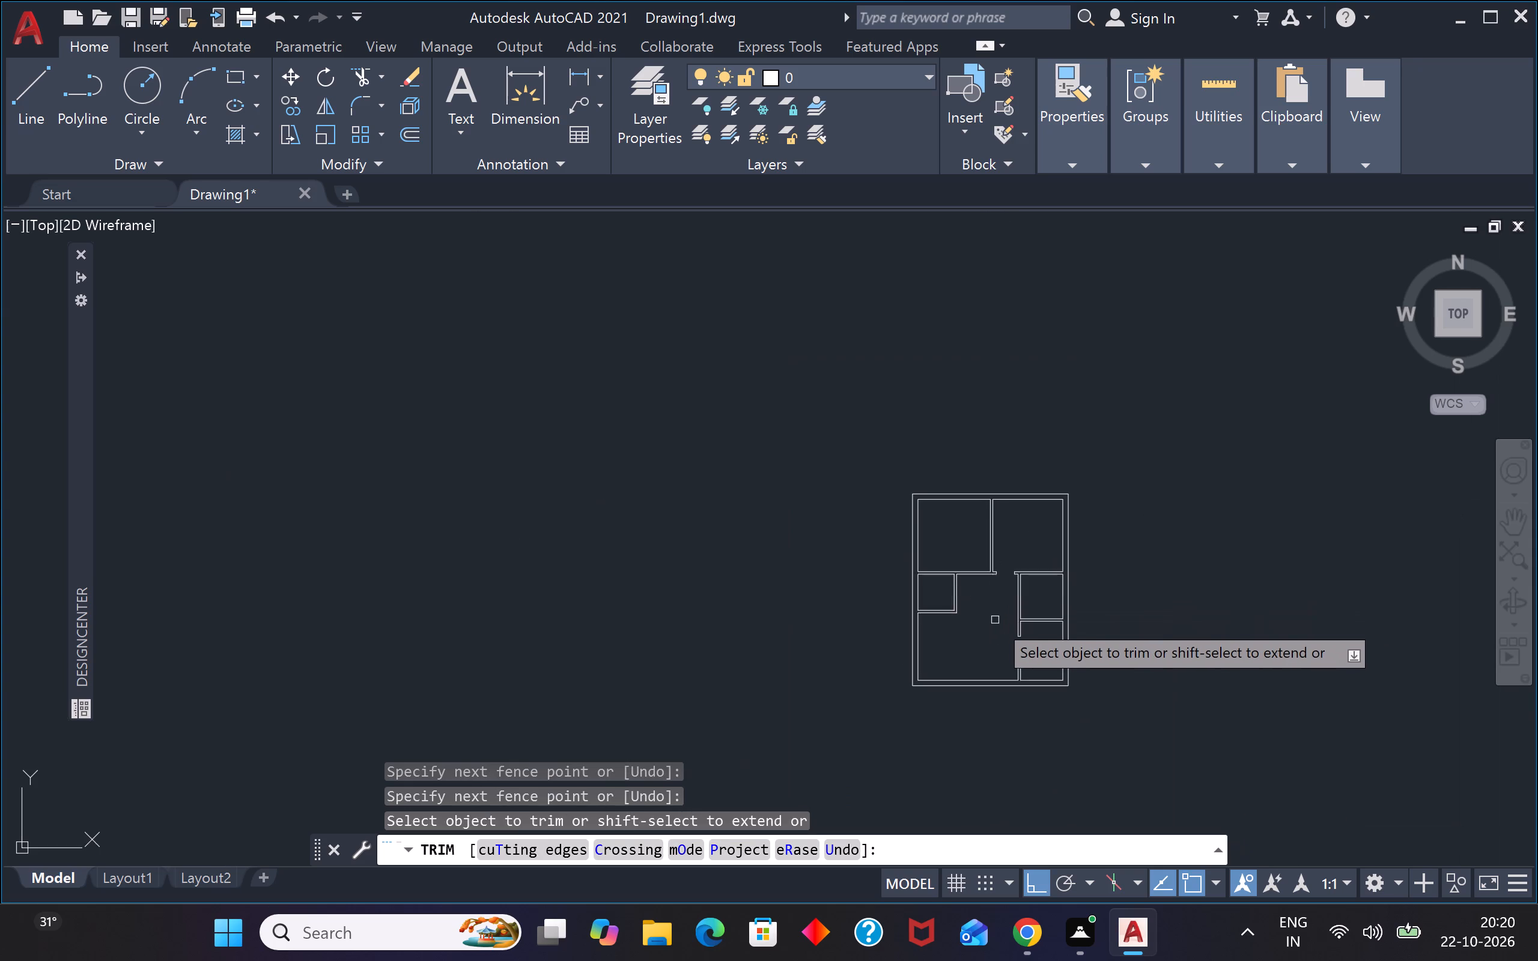
{"action": "scroll", "coordinate": [995, 623], "scroll_direction": "up", "scroll_amount": 1}
{"action": "key", "text": "Escape"}
{"action": "key", "text": "Escape"}
{"action": "key", "text": "Escape"}
{"action": "key", "text": "Escape"}
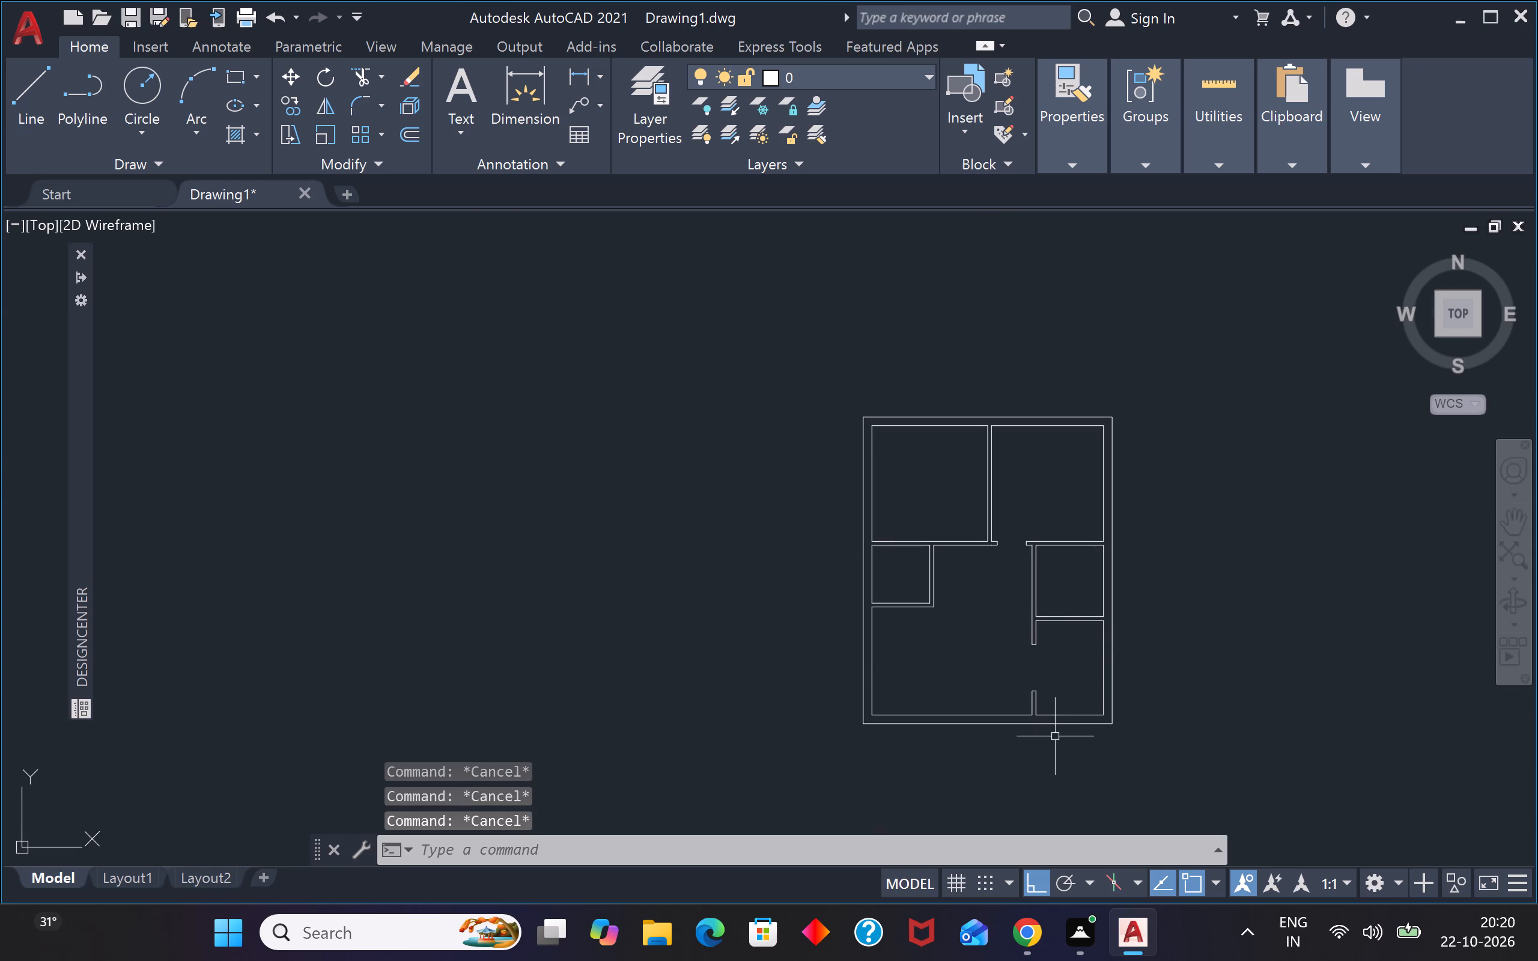
Draw a short vertical line from the plan's lower-left inner wall corner down across the bottom outer wall.
{"action": "scroll", "coordinate": [1026, 718], "scroll_direction": "up", "scroll_amount": 1}
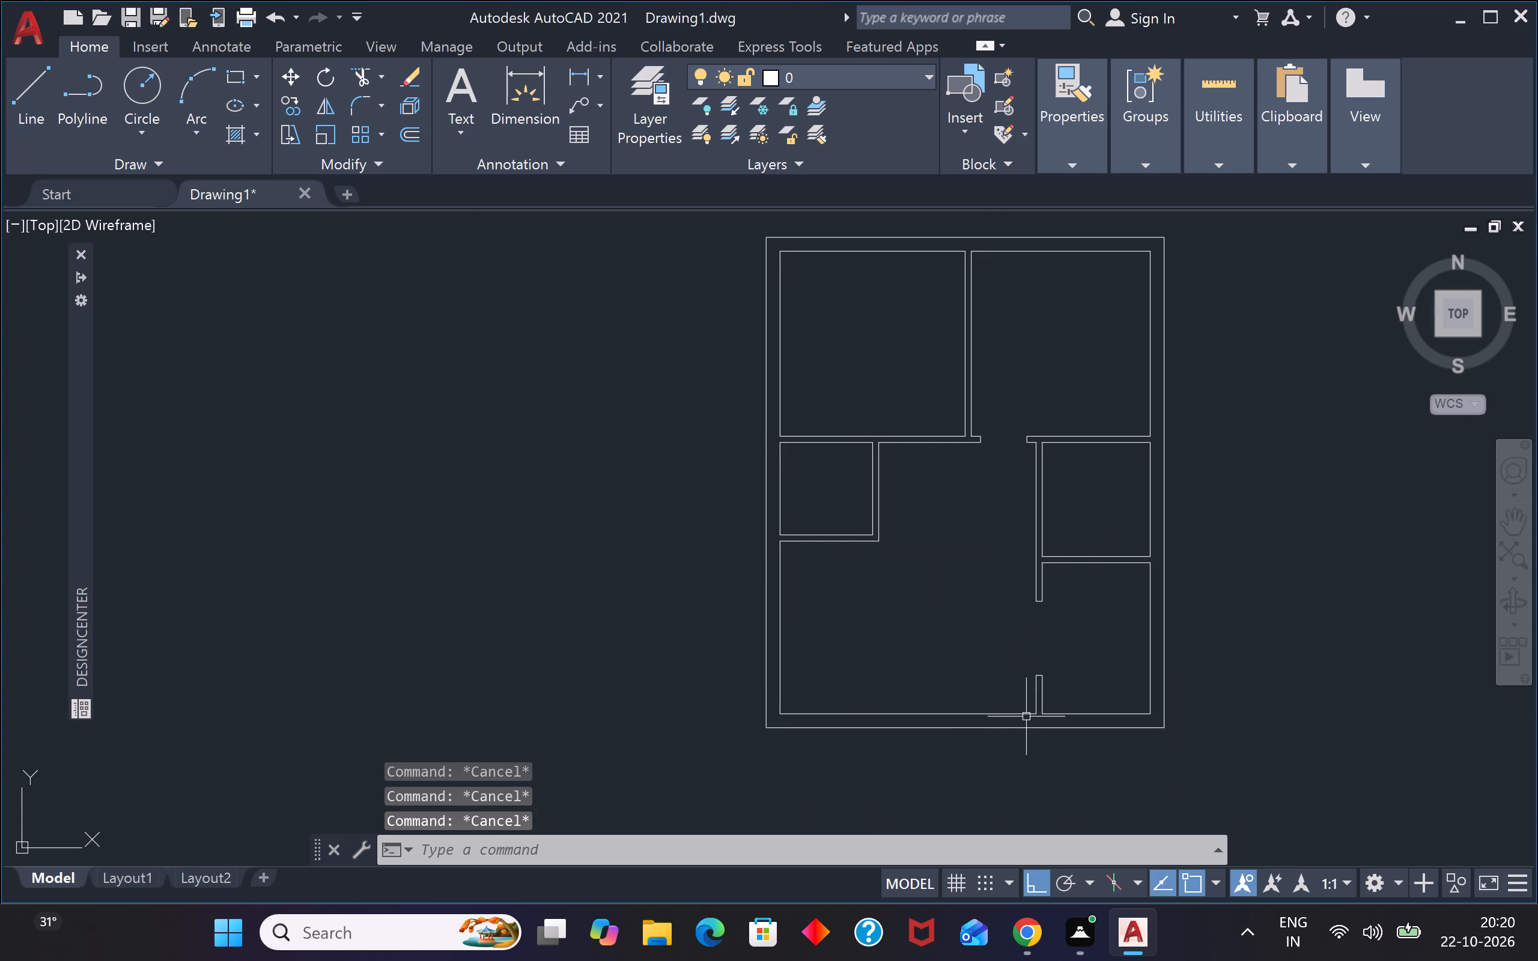
{"action": "type", "text": "l"}
{"action": "key", "text": "space"}
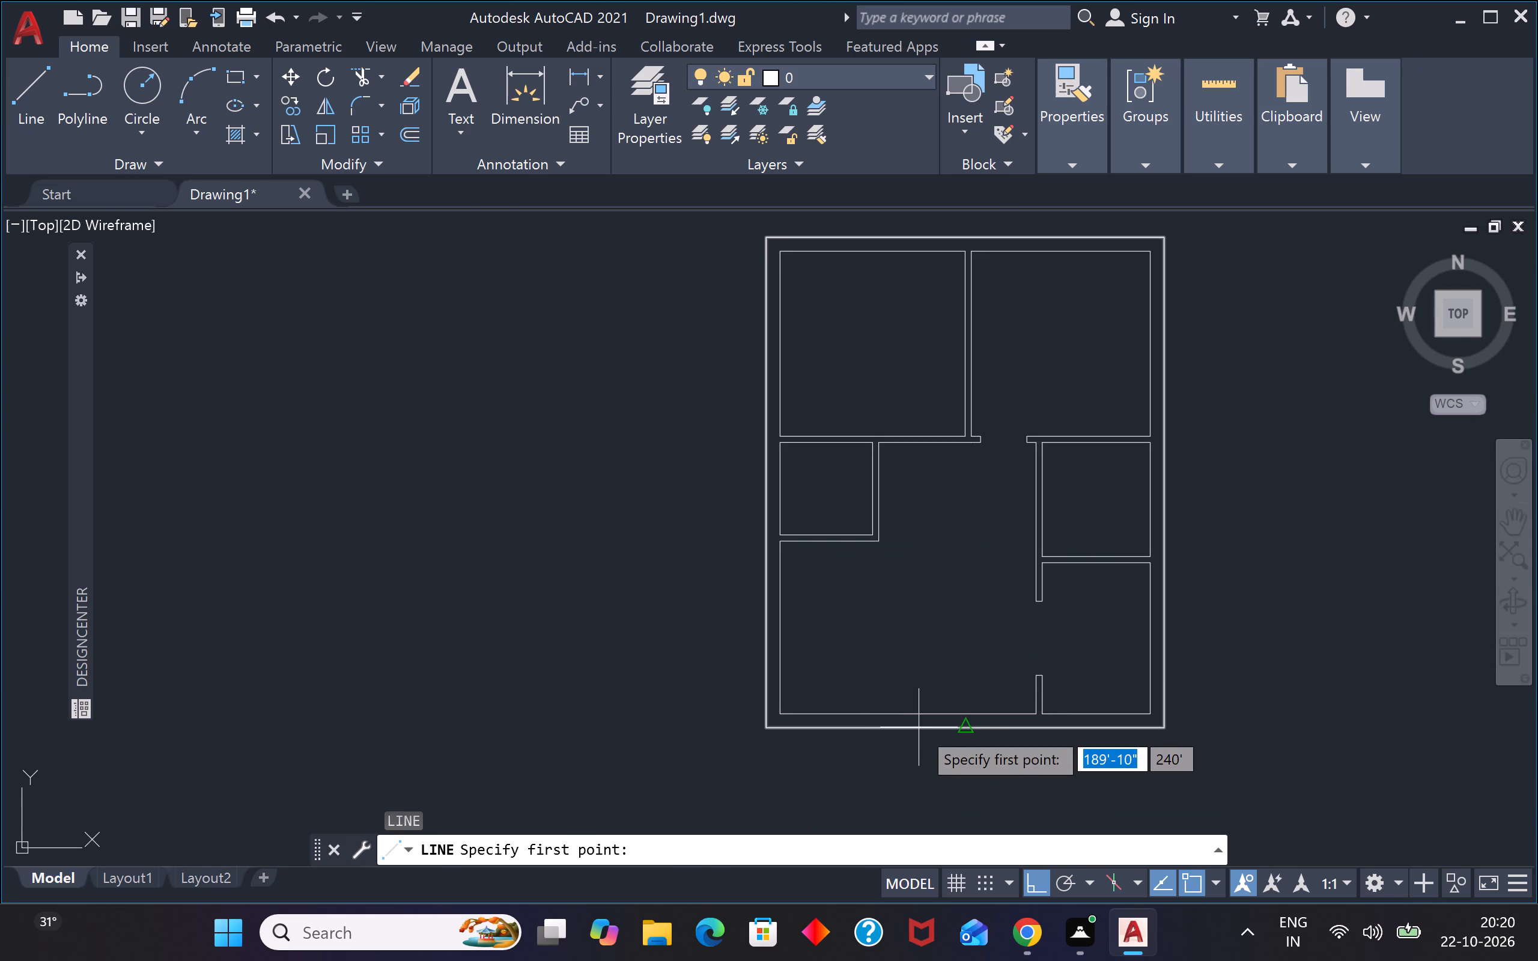
{"action": "scroll", "coordinate": [768, 722], "scroll_direction": "up", "scroll_amount": 2}
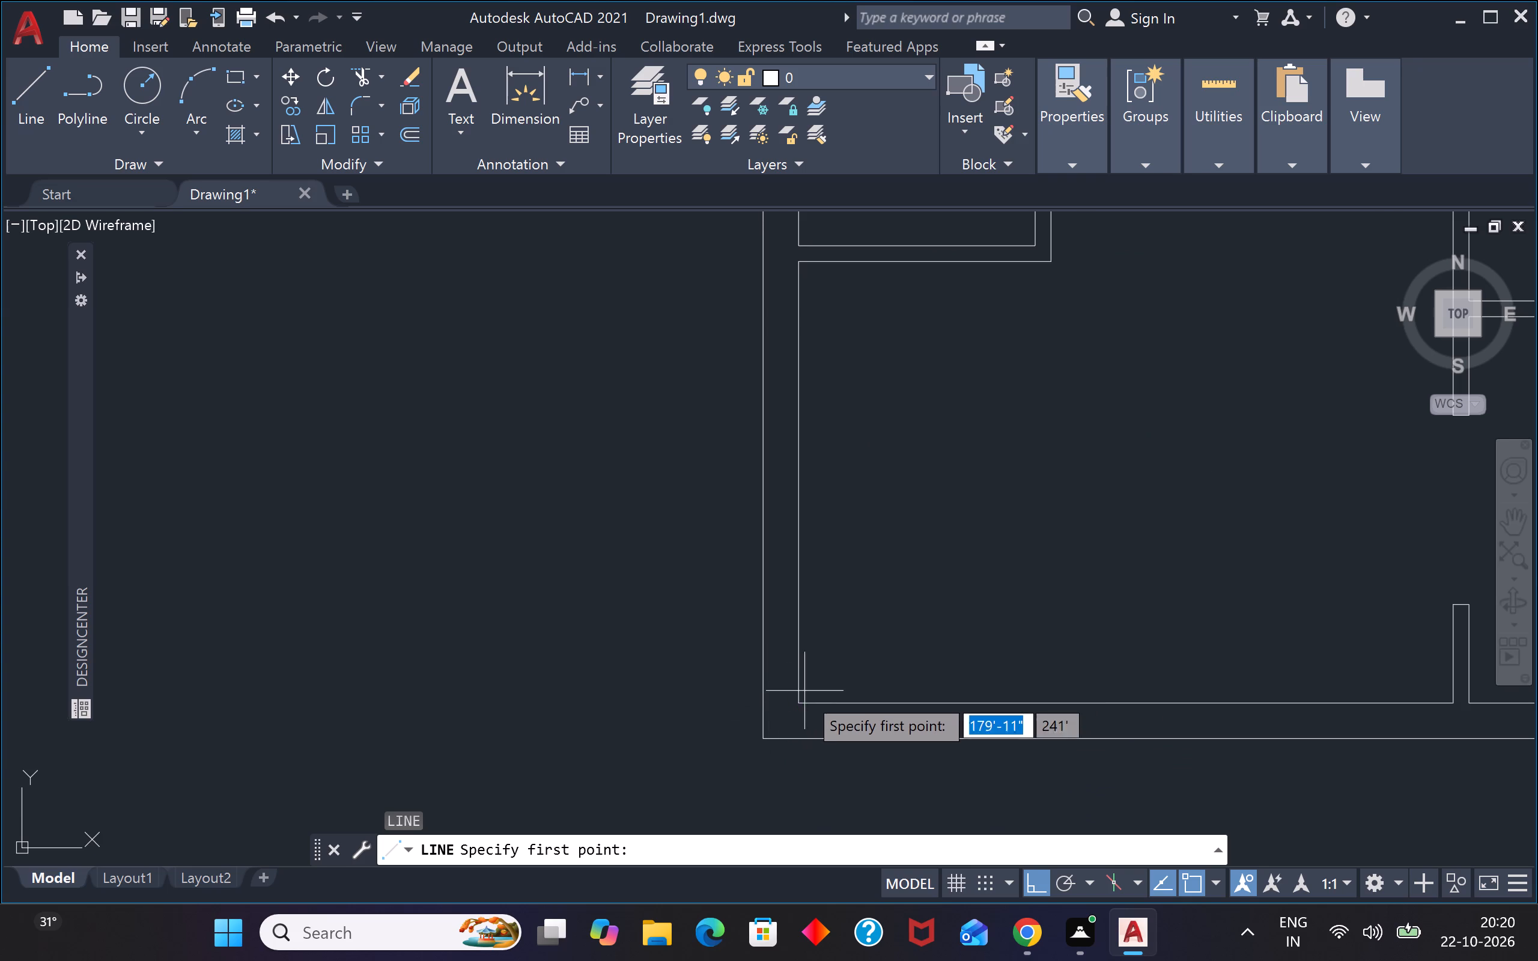
{"action": "left_click", "coordinate": [804, 708]}
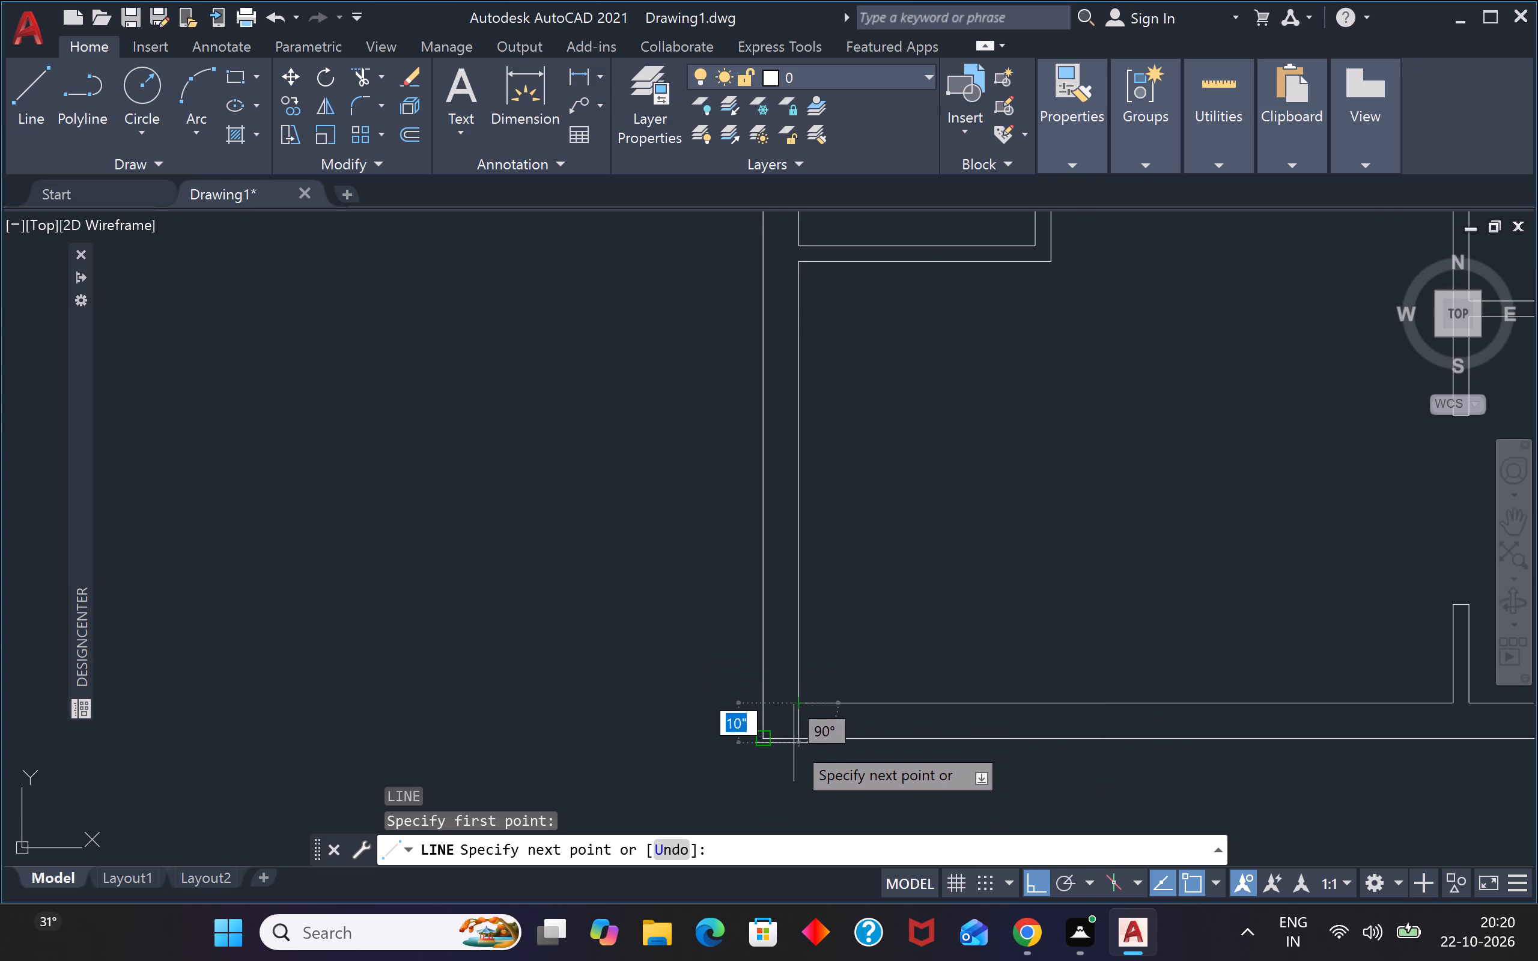
{"action": "left_click", "coordinate": [801, 765]}
{"action": "key", "text": "Escape"}
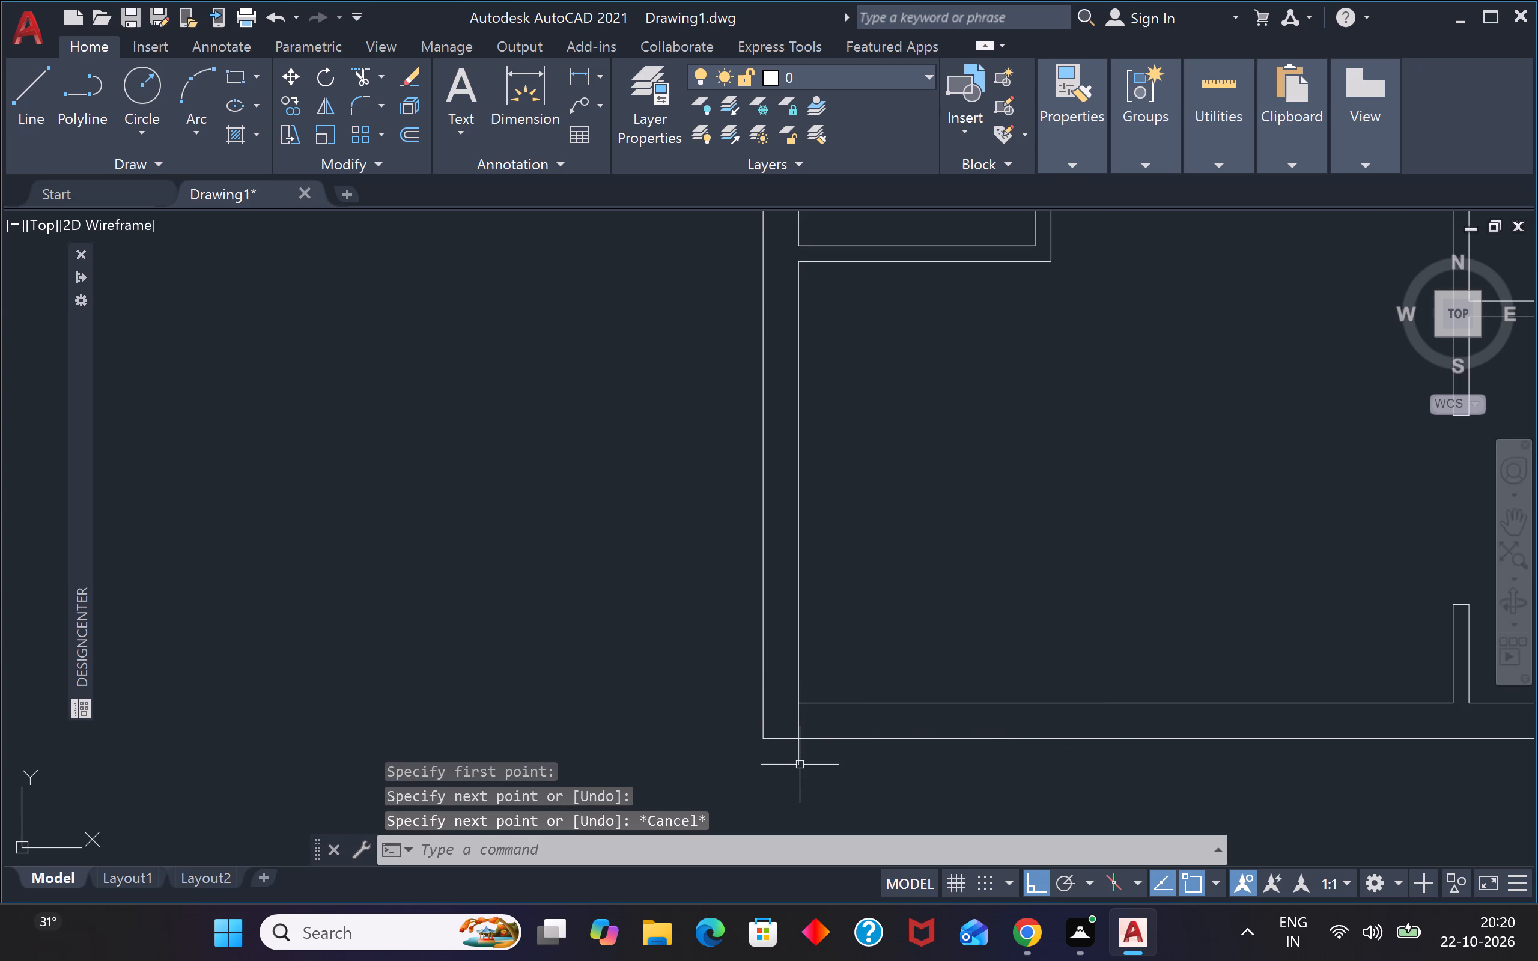
Trim the end of the short vertical line that projects beyond the bottom wall's outer line.
{"action": "type", "text": "tr"}
{"action": "key", "text": "space"}
{"action": "scroll", "coordinate": [795, 752], "scroll_direction": "up", "scroll_amount": 4}
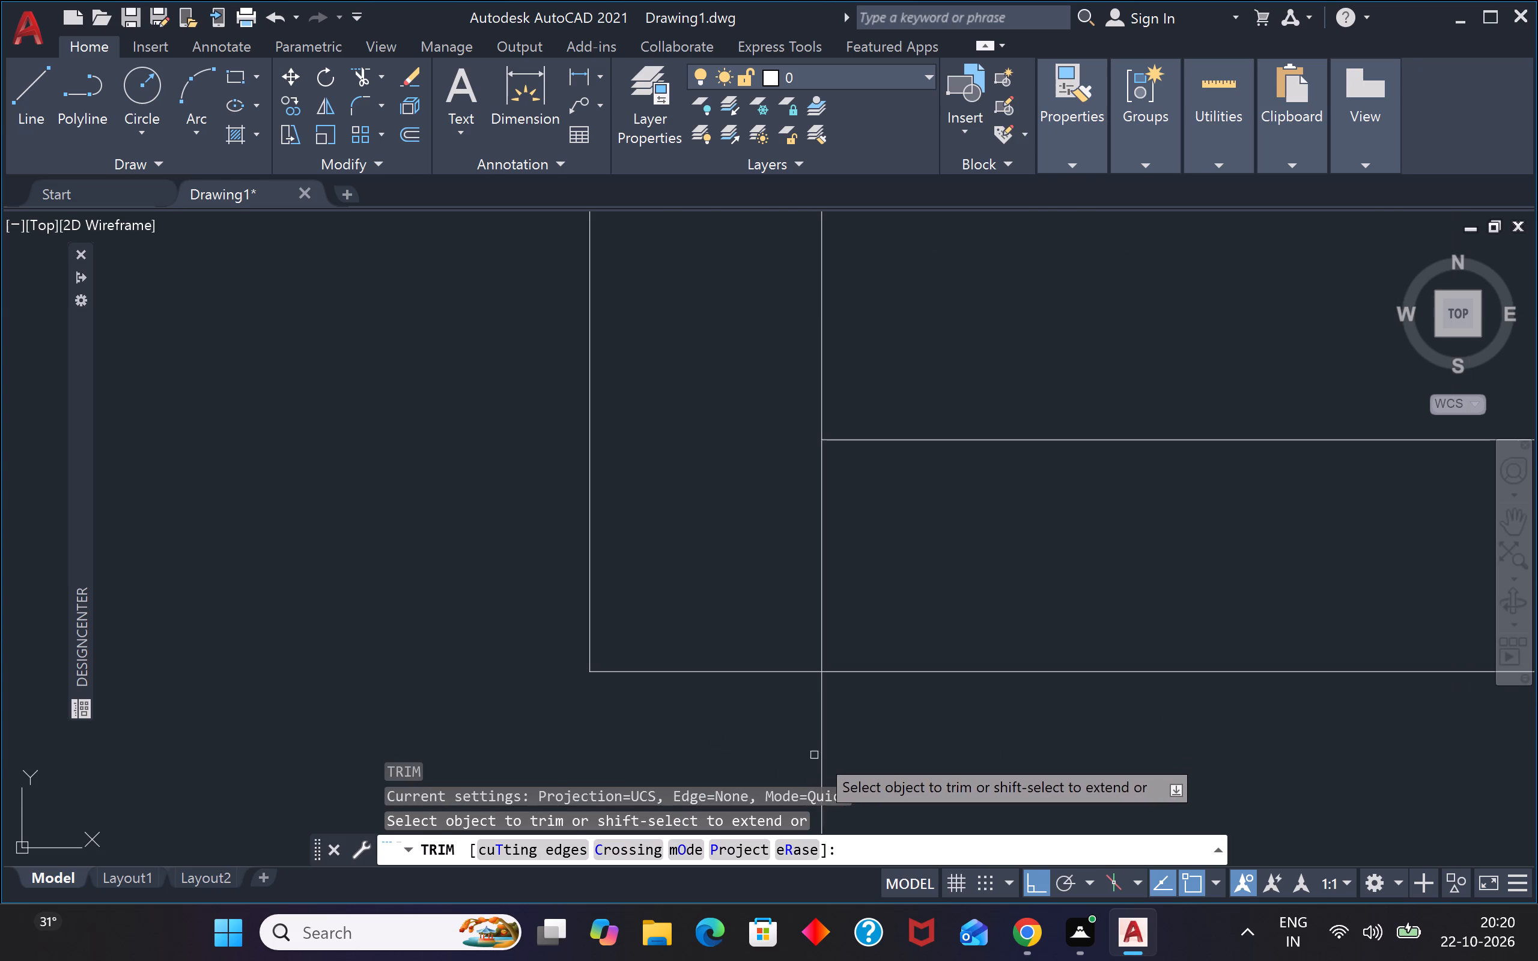
{"action": "left_click_drag", "start_coordinate": [854, 729], "coordinate": [842, 727]}
{"action": "left_click", "coordinate": [774, 746]}
{"action": "left_click", "coordinate": [911, 714]}
{"action": "scroll", "coordinate": [910, 714], "scroll_direction": "down", "scroll_amount": 2}
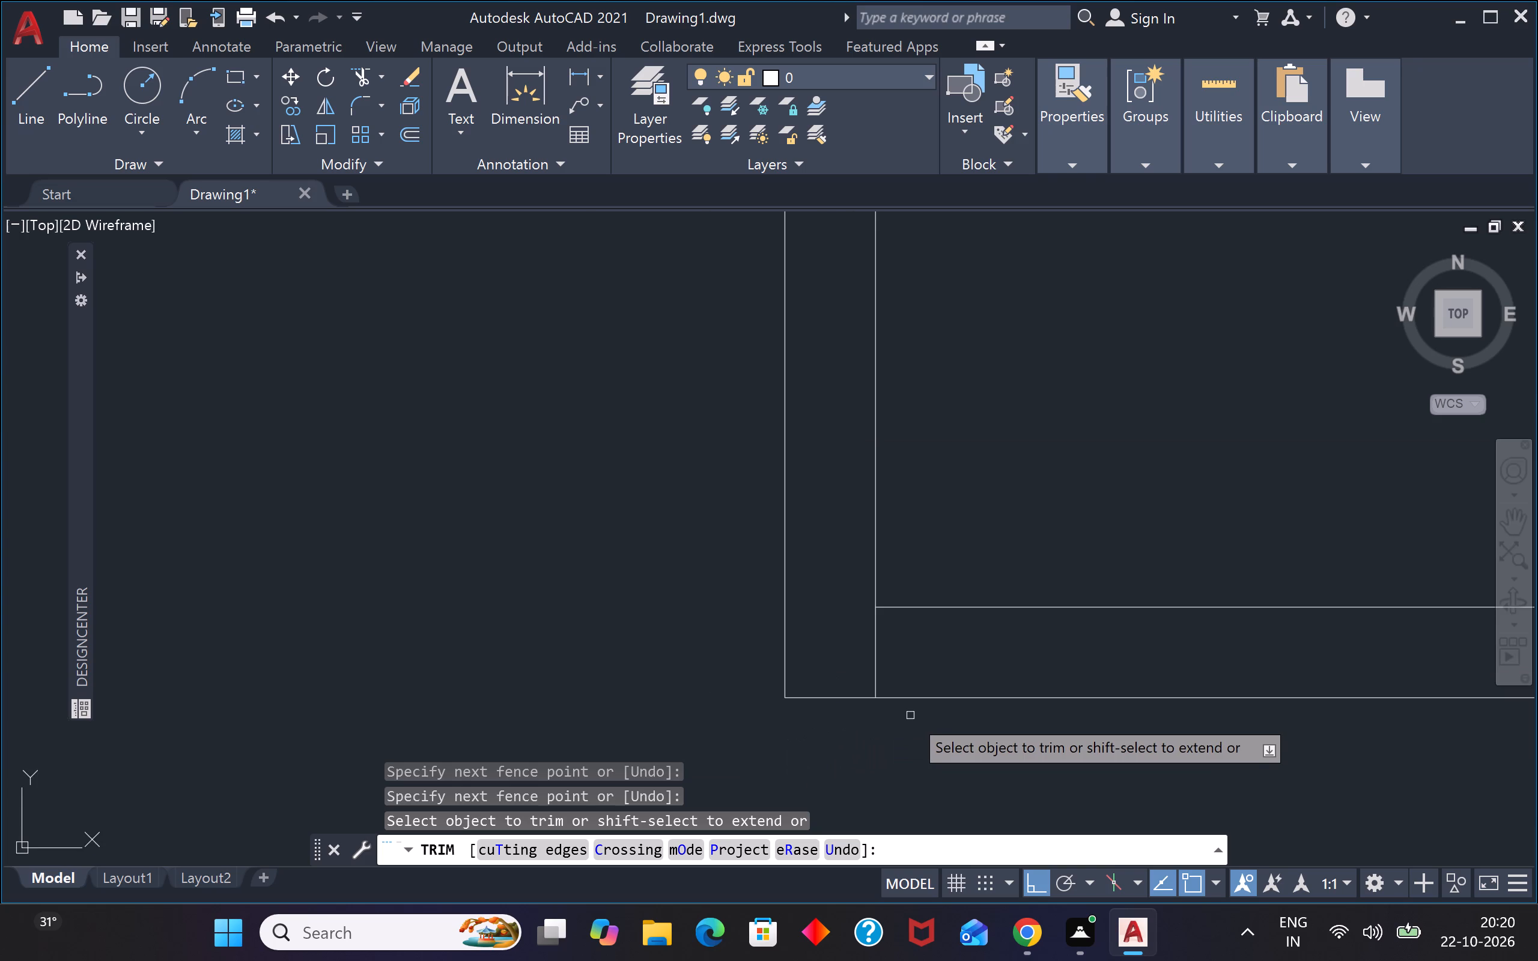
{"action": "scroll", "coordinate": [910, 715], "scroll_direction": "down", "scroll_amount": 3}
{"action": "scroll", "coordinate": [963, 638], "scroll_direction": "down", "scroll_amount": 3}
{"action": "scroll", "coordinate": [988, 623], "scroll_direction": "up", "scroll_amount": 3}
{"action": "key", "text": "Escape"}
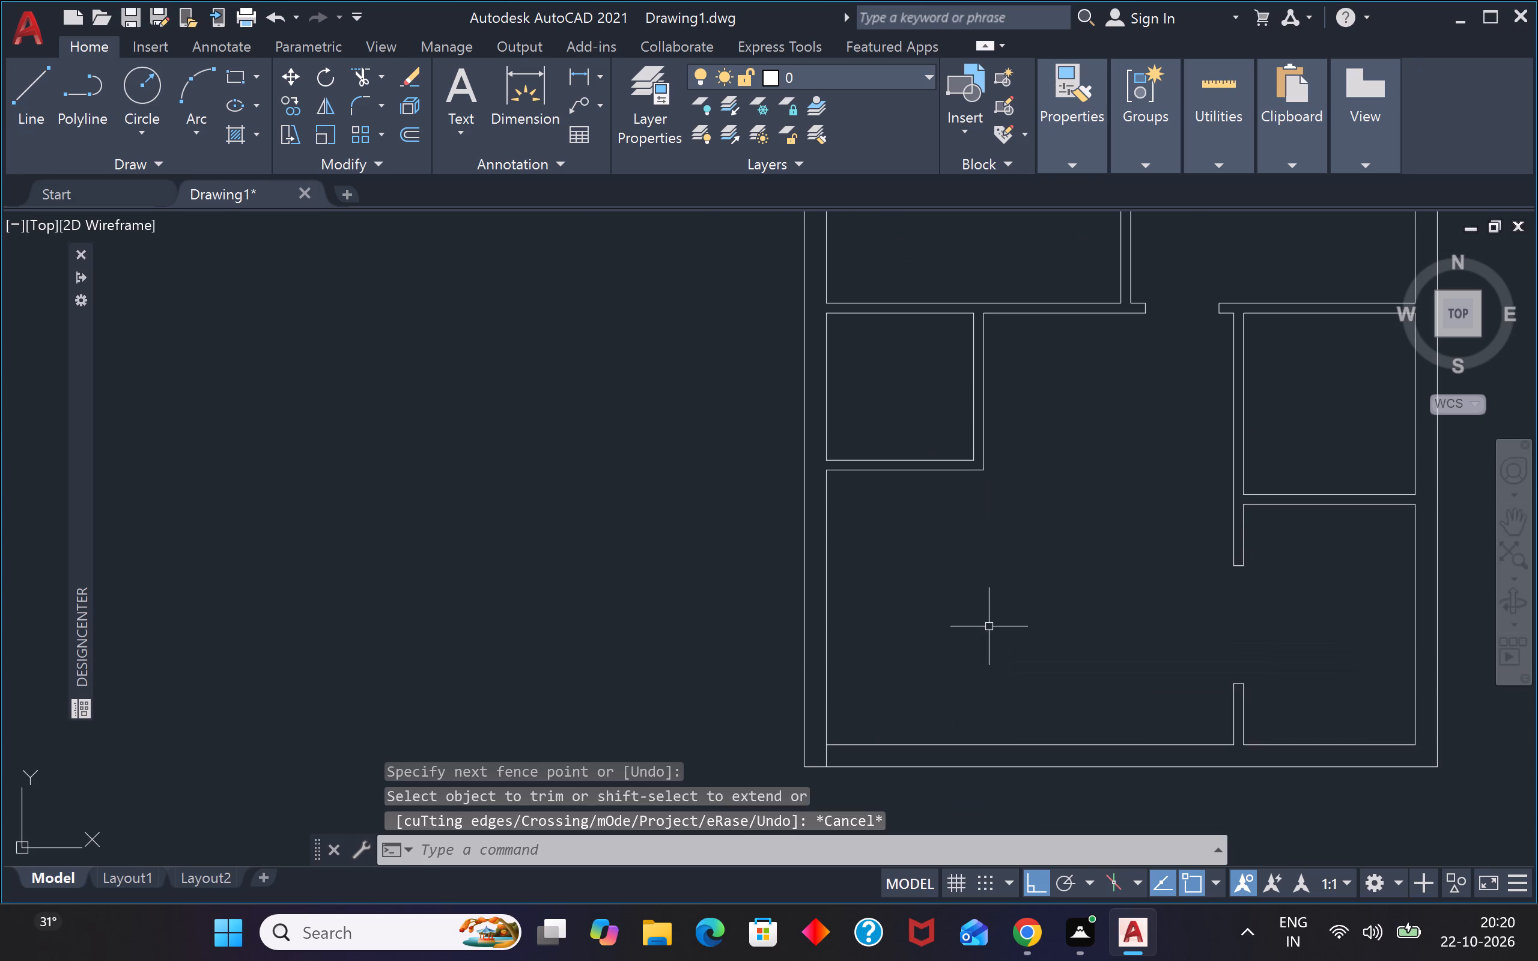
{"action": "key", "text": "Escape"}
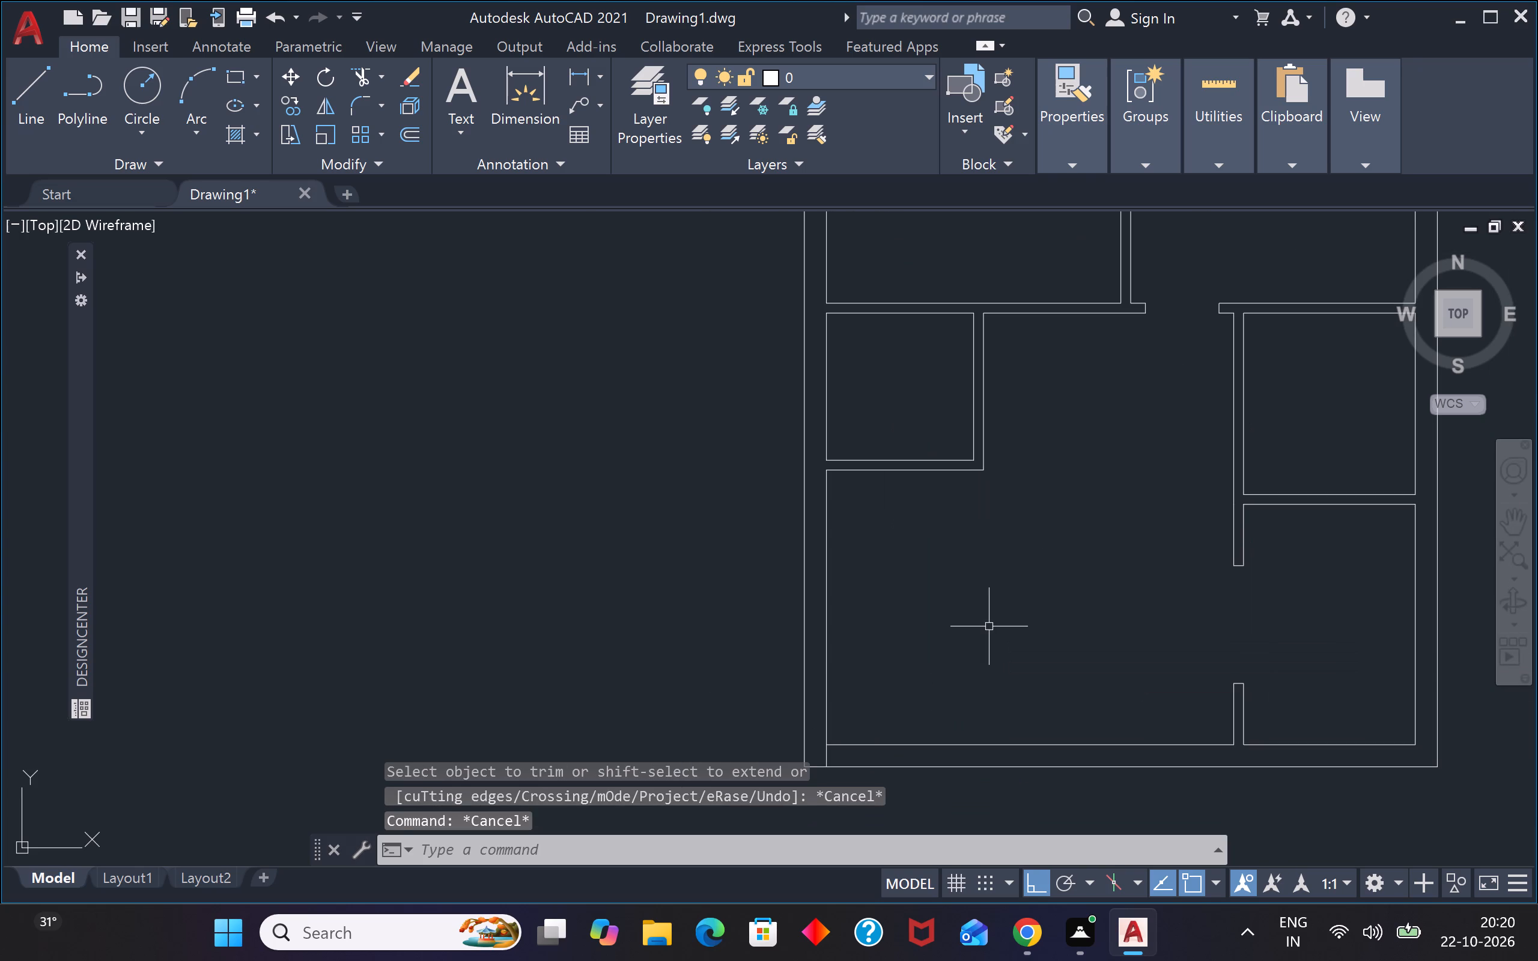
Offset the short vertical line in the bottom wall 6" to the right to mark the entrance's first jamb.
{"action": "type", "text": "o"}
{"action": "key", "text": "space"}
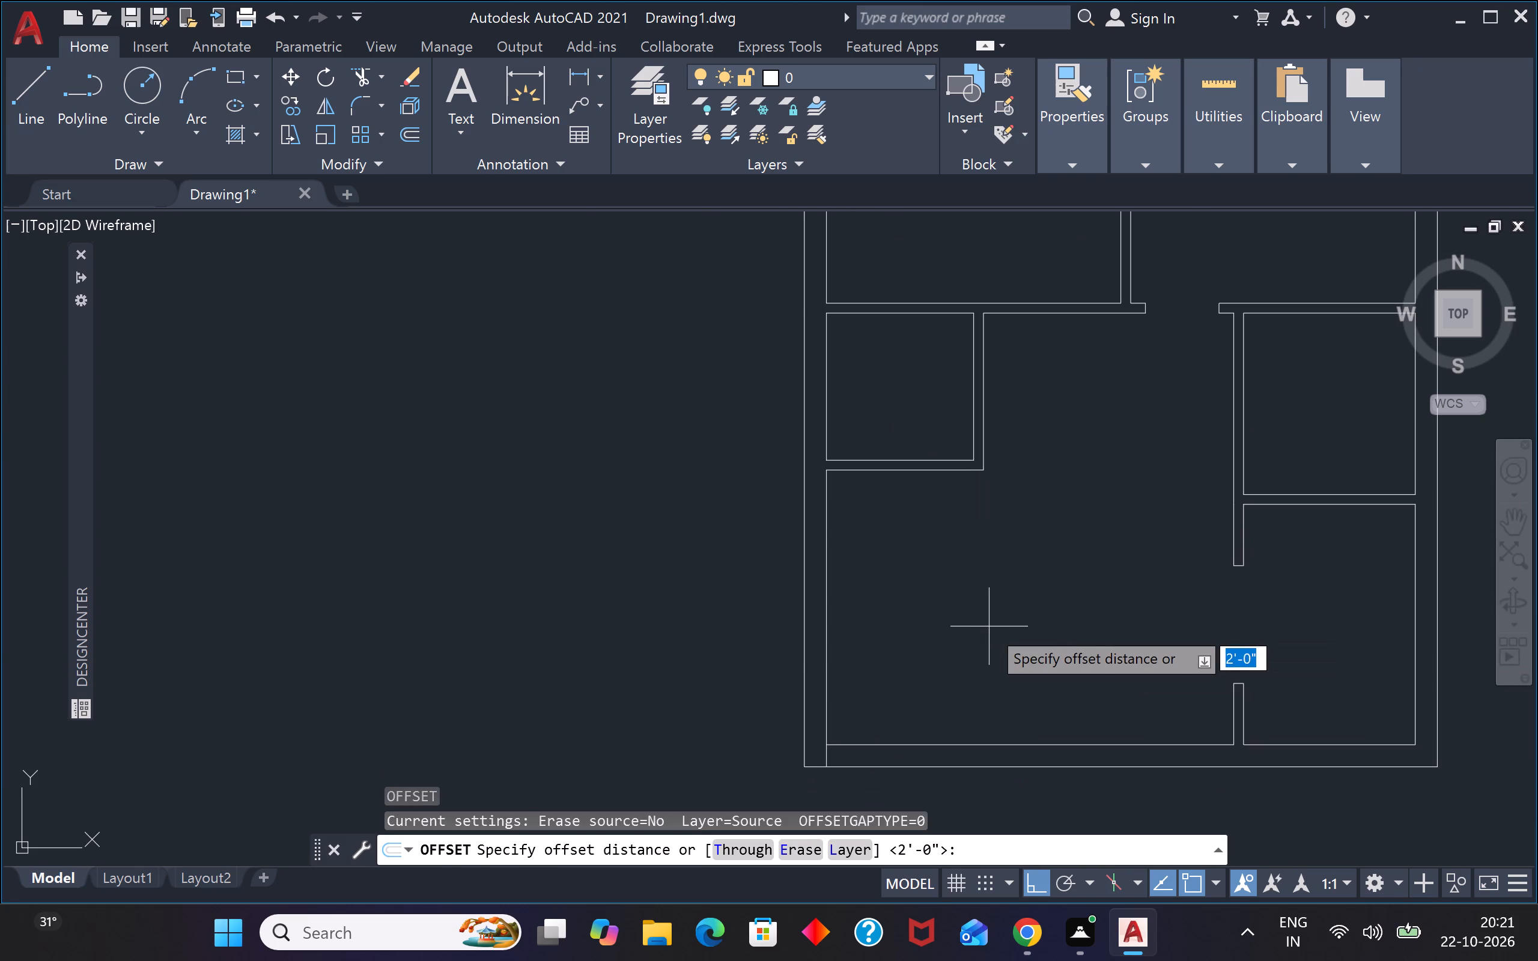
{"action": "type", "text": "6\""}
{"action": "key", "text": "Return"}
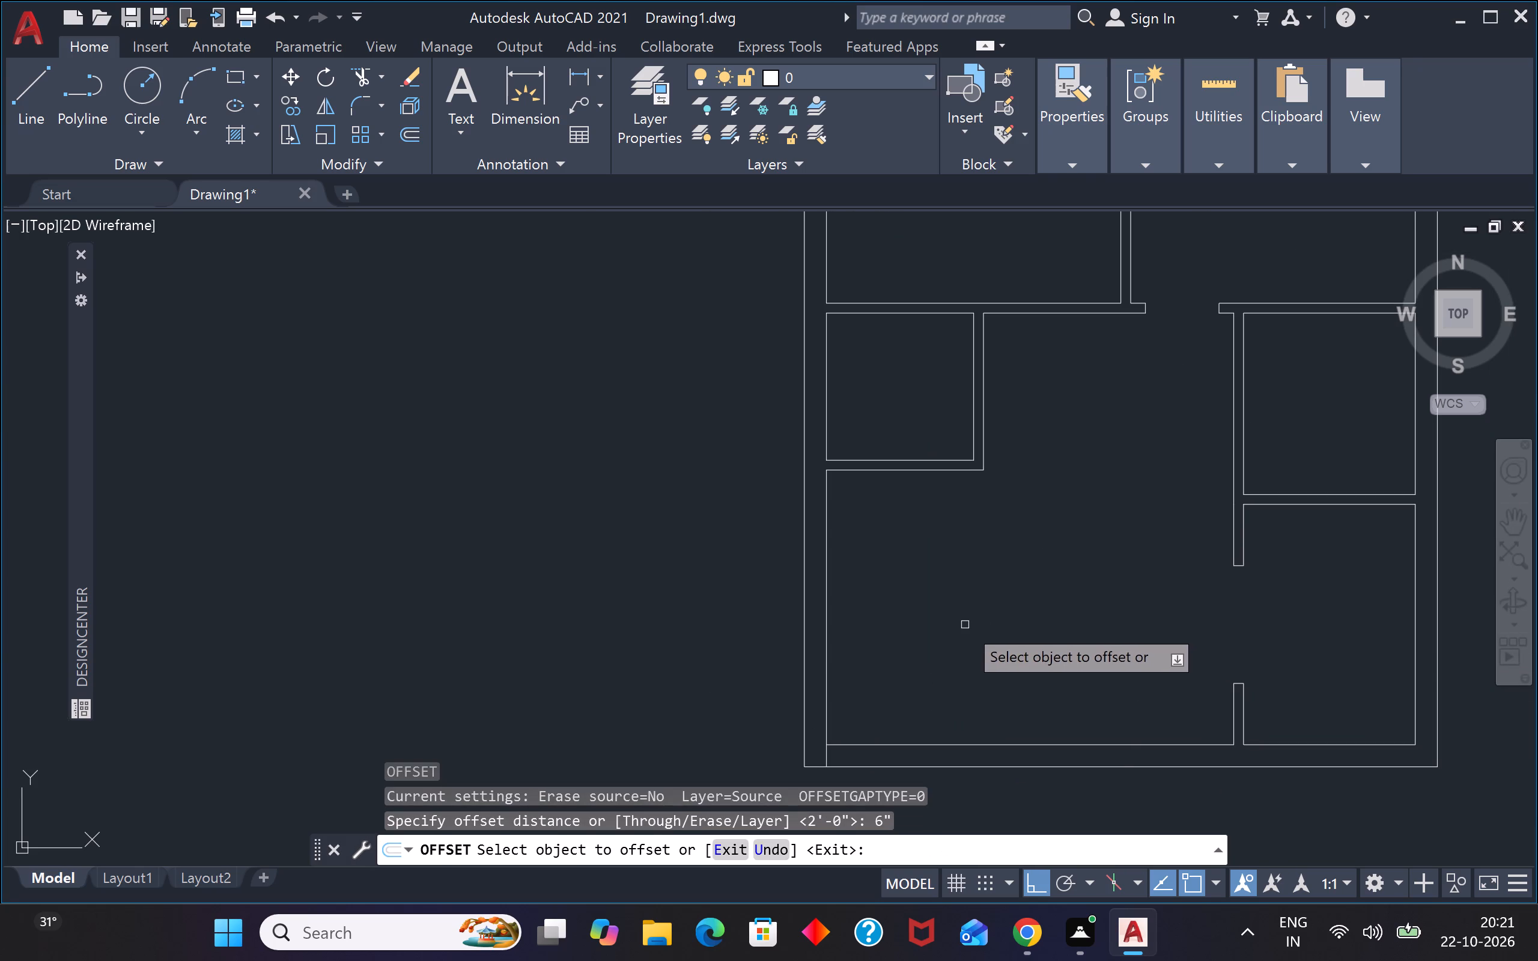
{"action": "scroll", "coordinate": [847, 777], "scroll_direction": "up", "scroll_amount": 3}
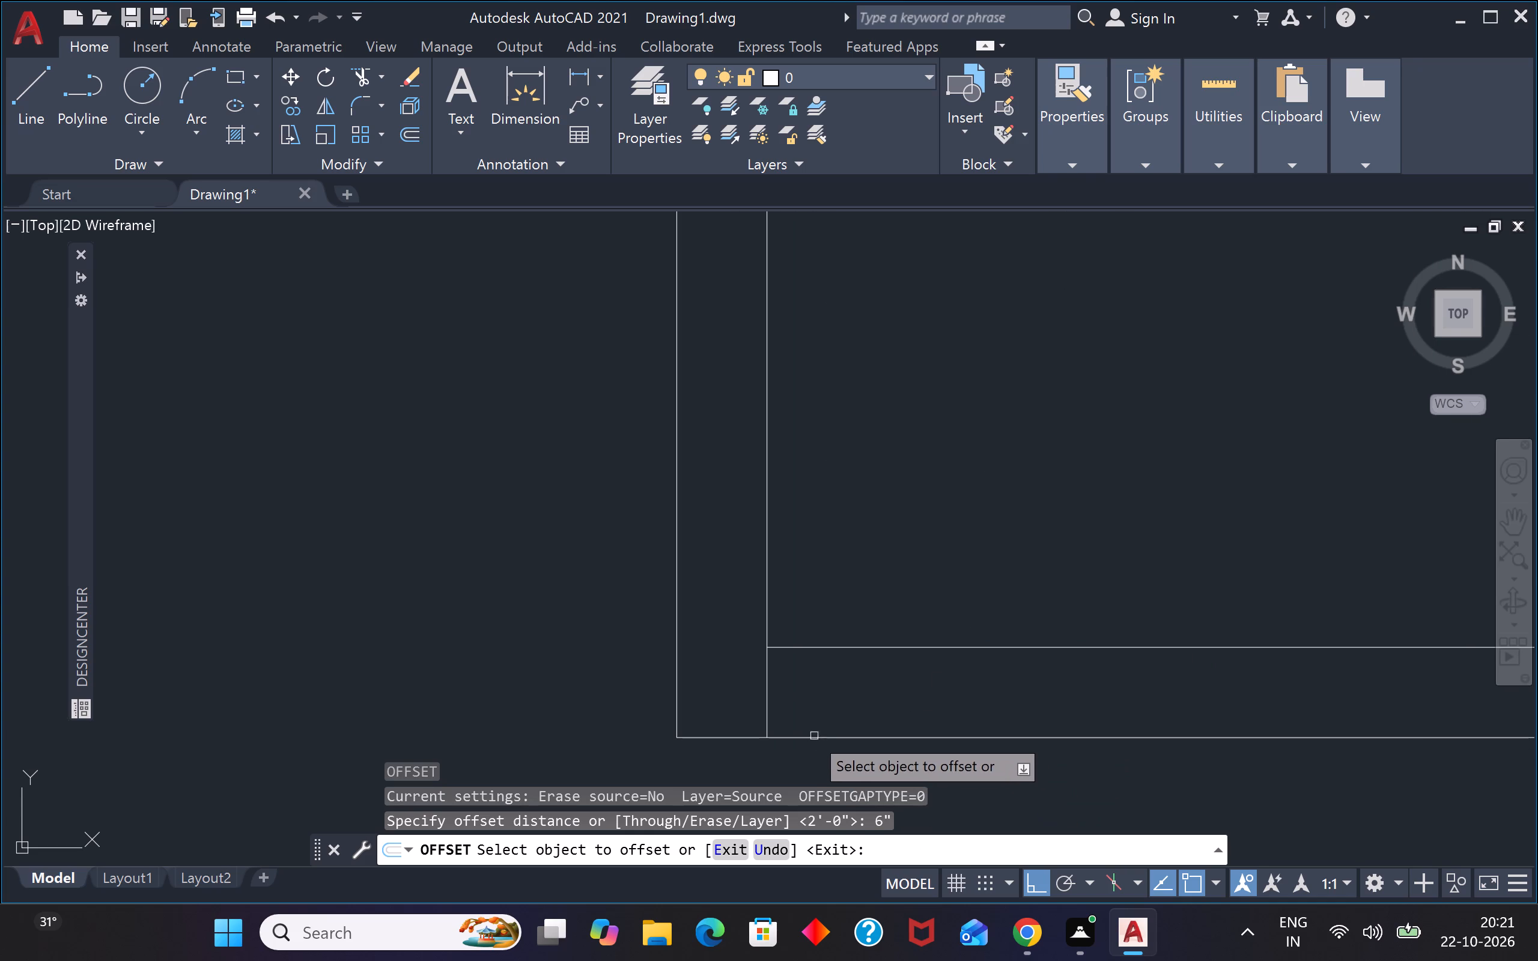
{"action": "left_click", "coordinate": [764, 715]}
{"action": "left_click", "coordinate": [926, 685]}
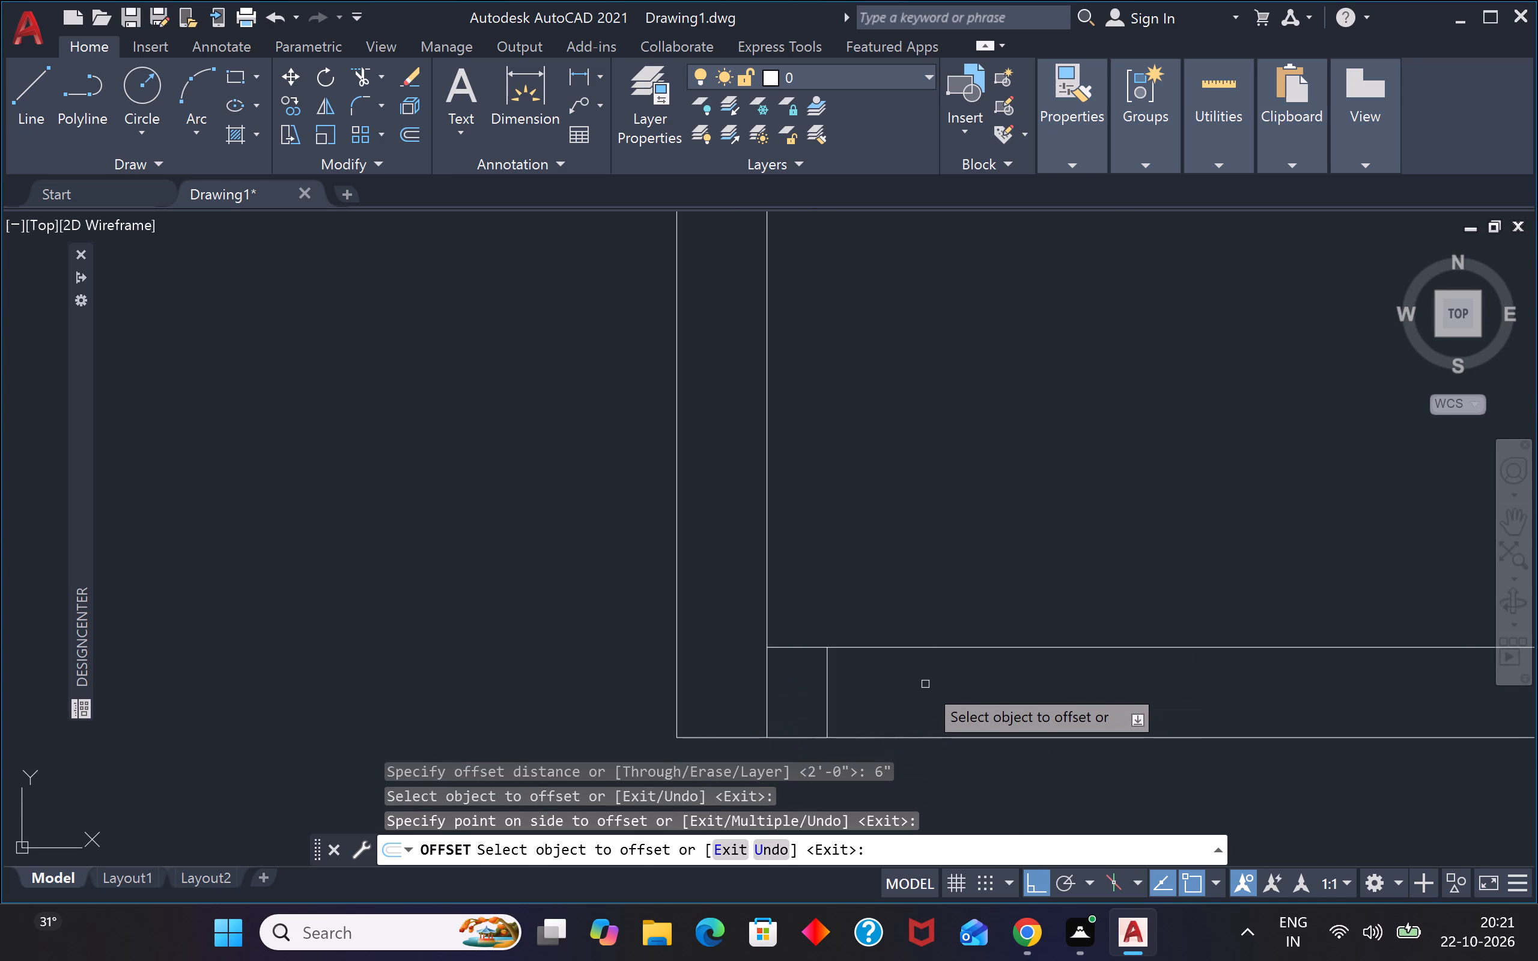
{"action": "key", "text": "Escape"}
Offset the first jamb line 4' to the right to mark the entrance's second jamb.
{"action": "type", "text": "o"}
{"action": "key", "text": "space"}
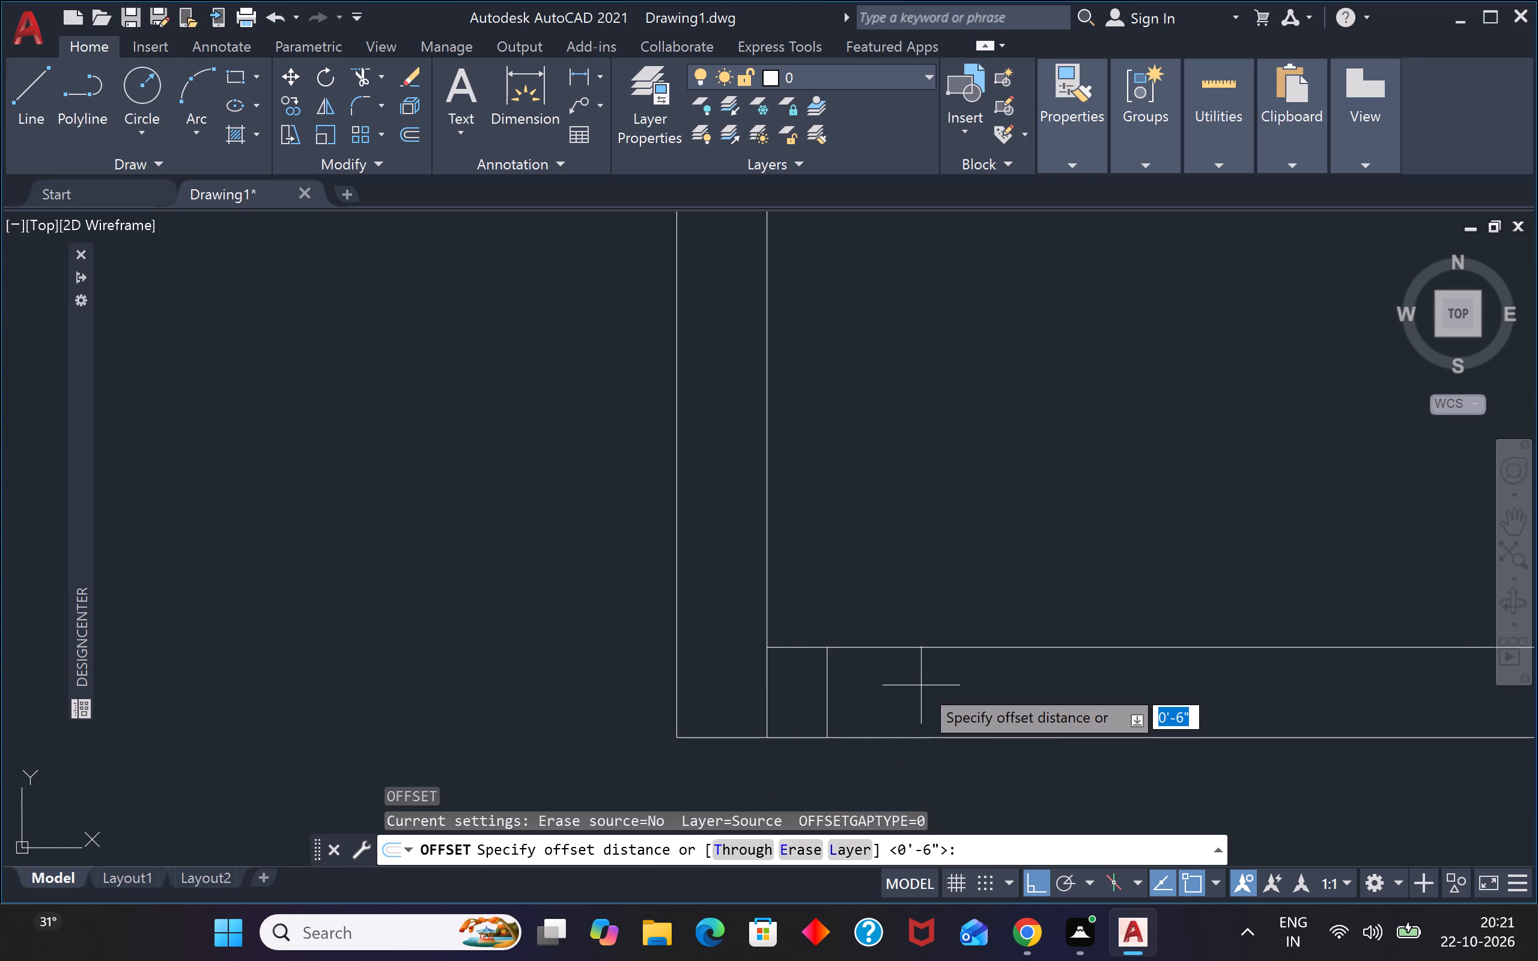
{"action": "type", "text": "4'"}
{"action": "key", "text": "Return"}
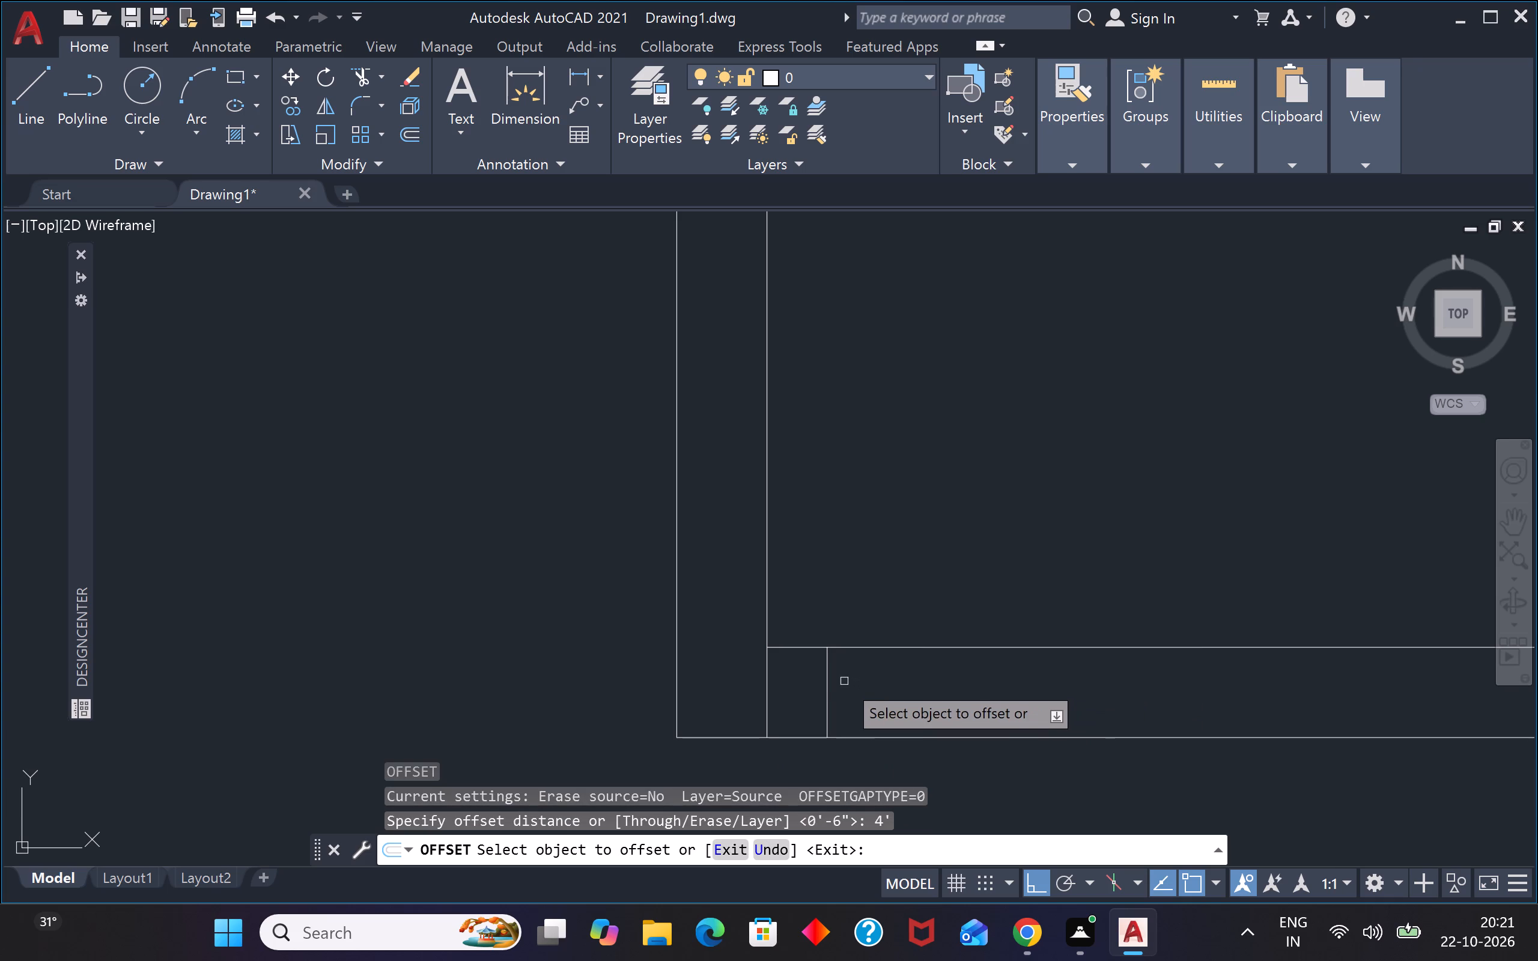
{"action": "left_click_drag", "start_coordinate": [828, 688], "coordinate": [834, 689]}
{"action": "left_click", "coordinate": [931, 691]}
{"action": "scroll", "coordinate": [982, 676], "scroll_direction": "down", "scroll_amount": 4}
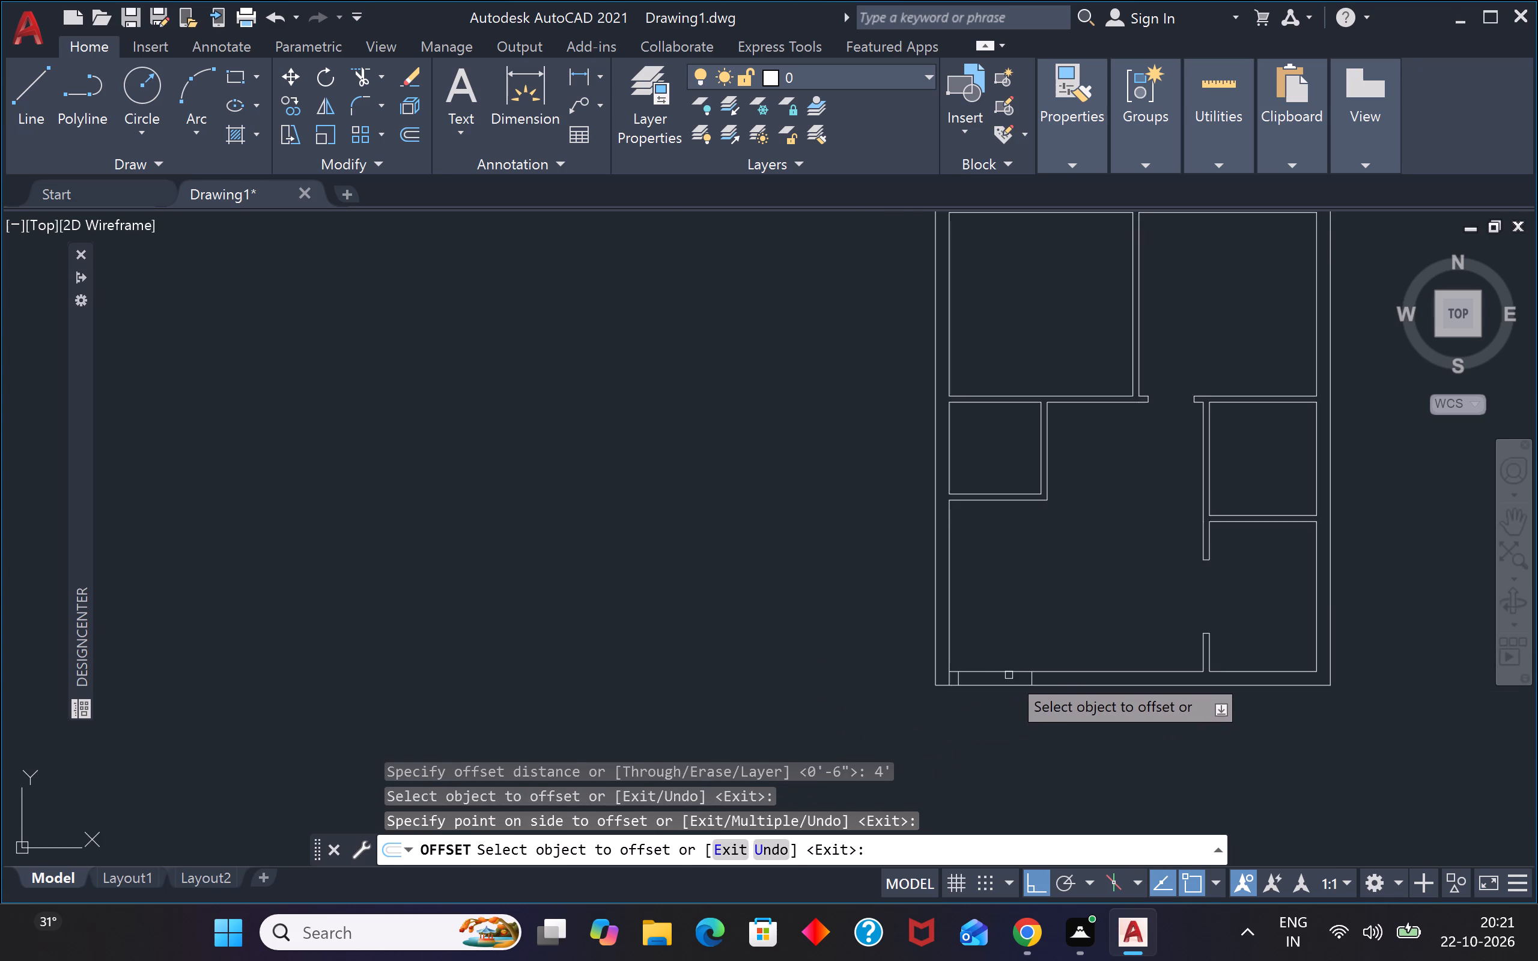
{"action": "scroll", "coordinate": [1009, 675], "scroll_direction": "up", "scroll_amount": 1}
{"action": "key", "text": "Escape"}
{"action": "key", "text": "Escape"}
Trim both bottom wall lines between the two jambs and remove the short helper line at the inner corner.
{"action": "key", "text": "t"}
{"action": "type", "text": "r"}
{"action": "key", "text": "space"}
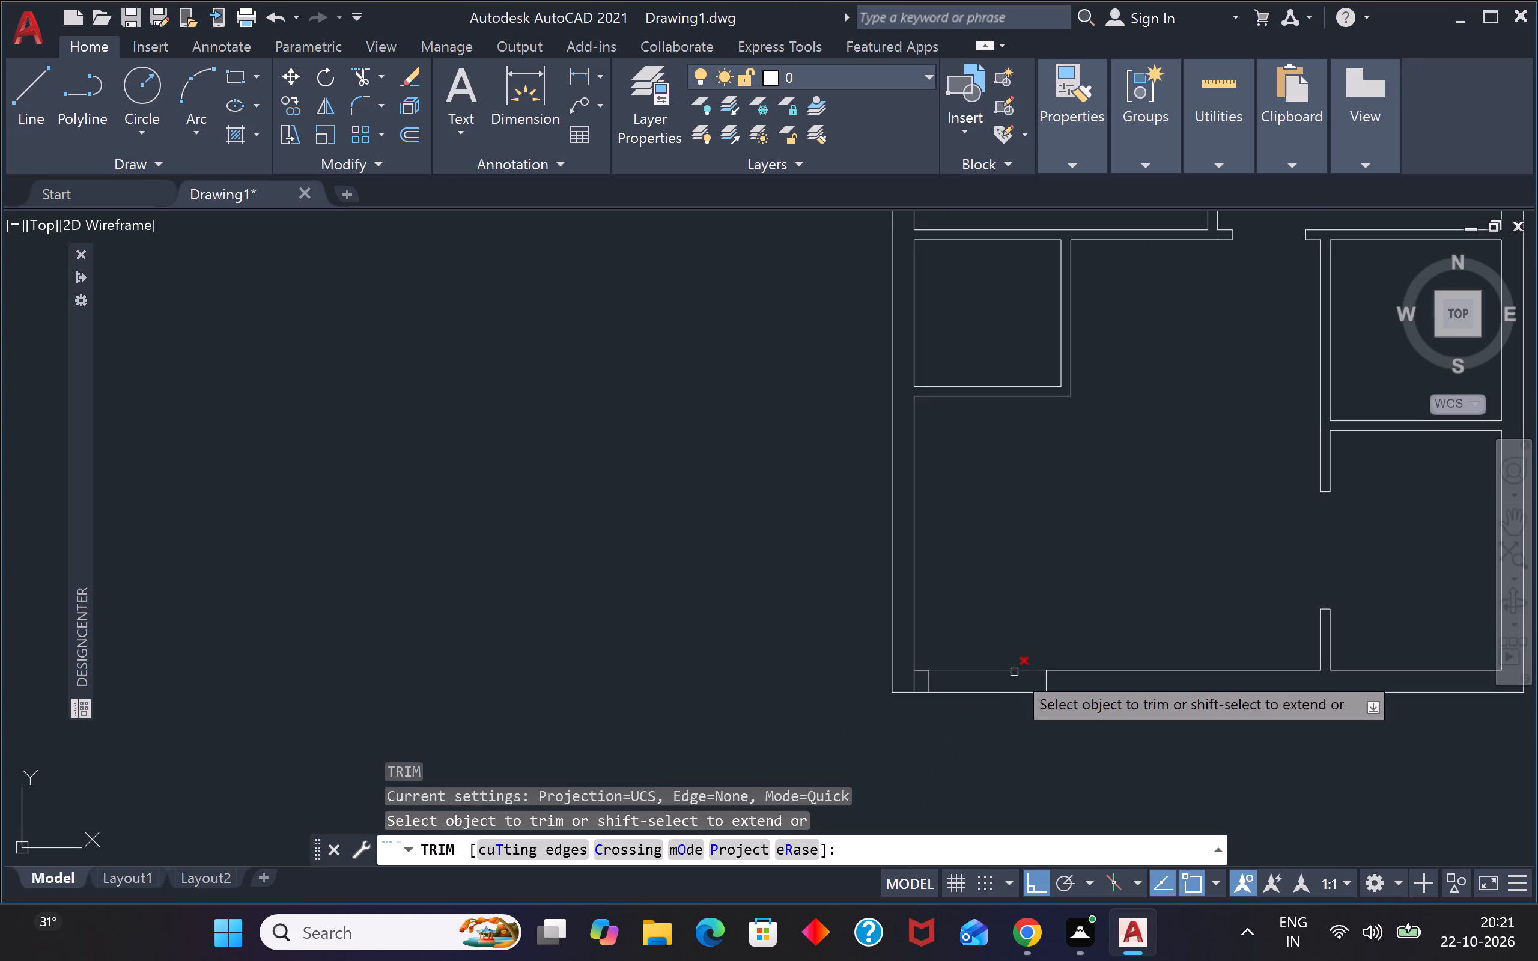
{"action": "left_click", "coordinate": [1018, 631]}
{"action": "left_click", "coordinate": [1012, 735]}
{"action": "scroll", "coordinate": [926, 688], "scroll_direction": "up", "scroll_amount": 3}
{"action": "left_click", "coordinate": [922, 681]}
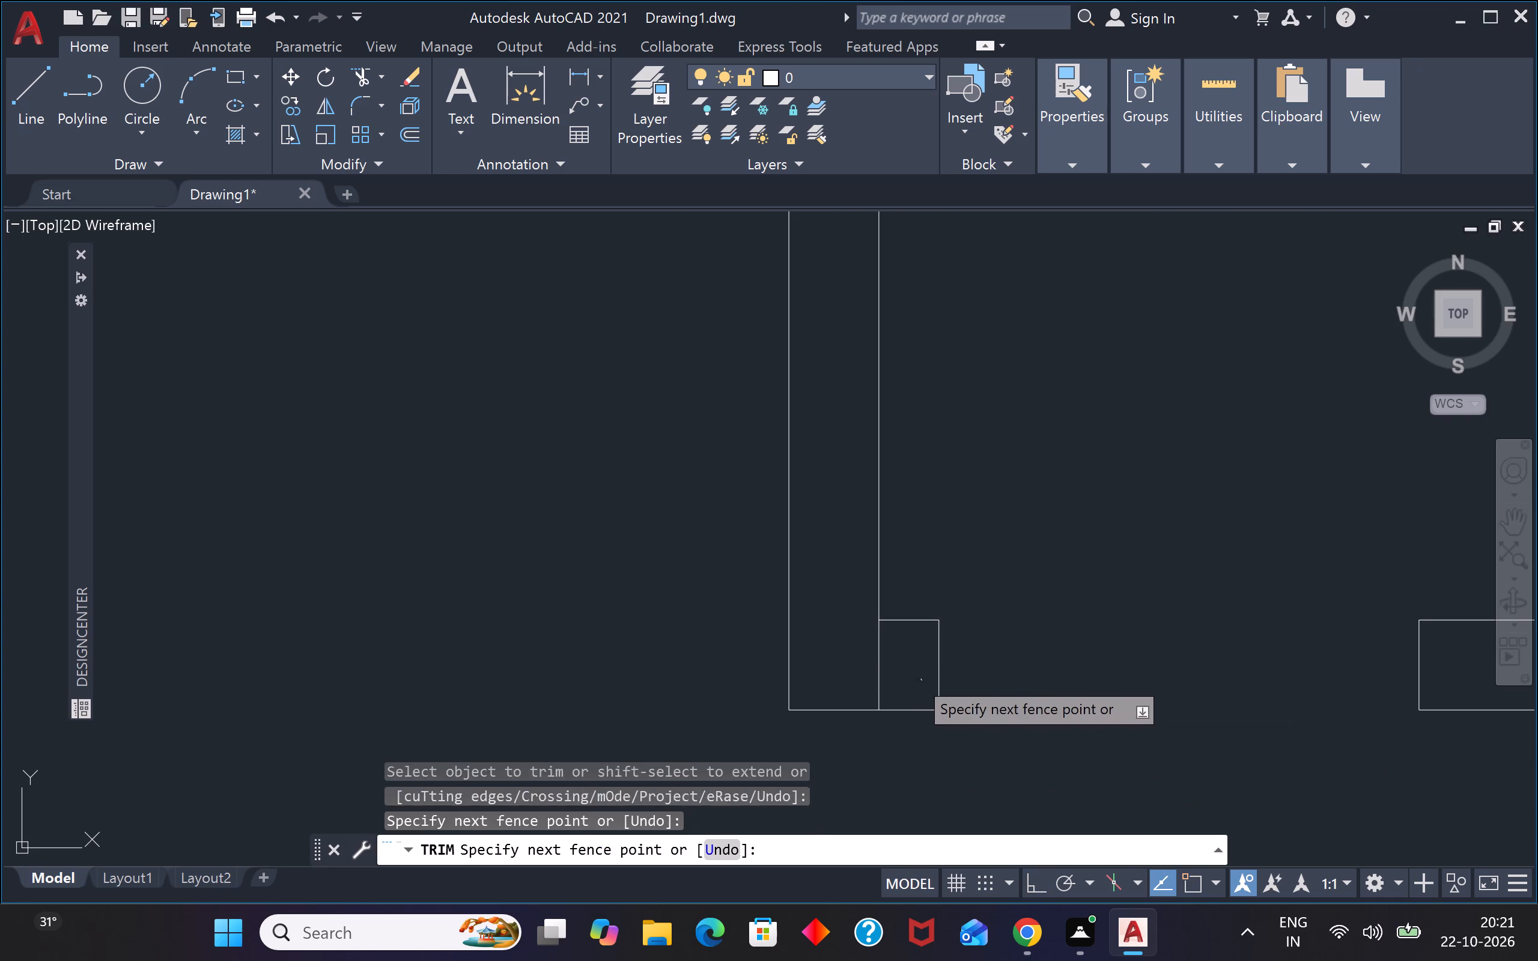
{"action": "left_click", "coordinate": [861, 678]}
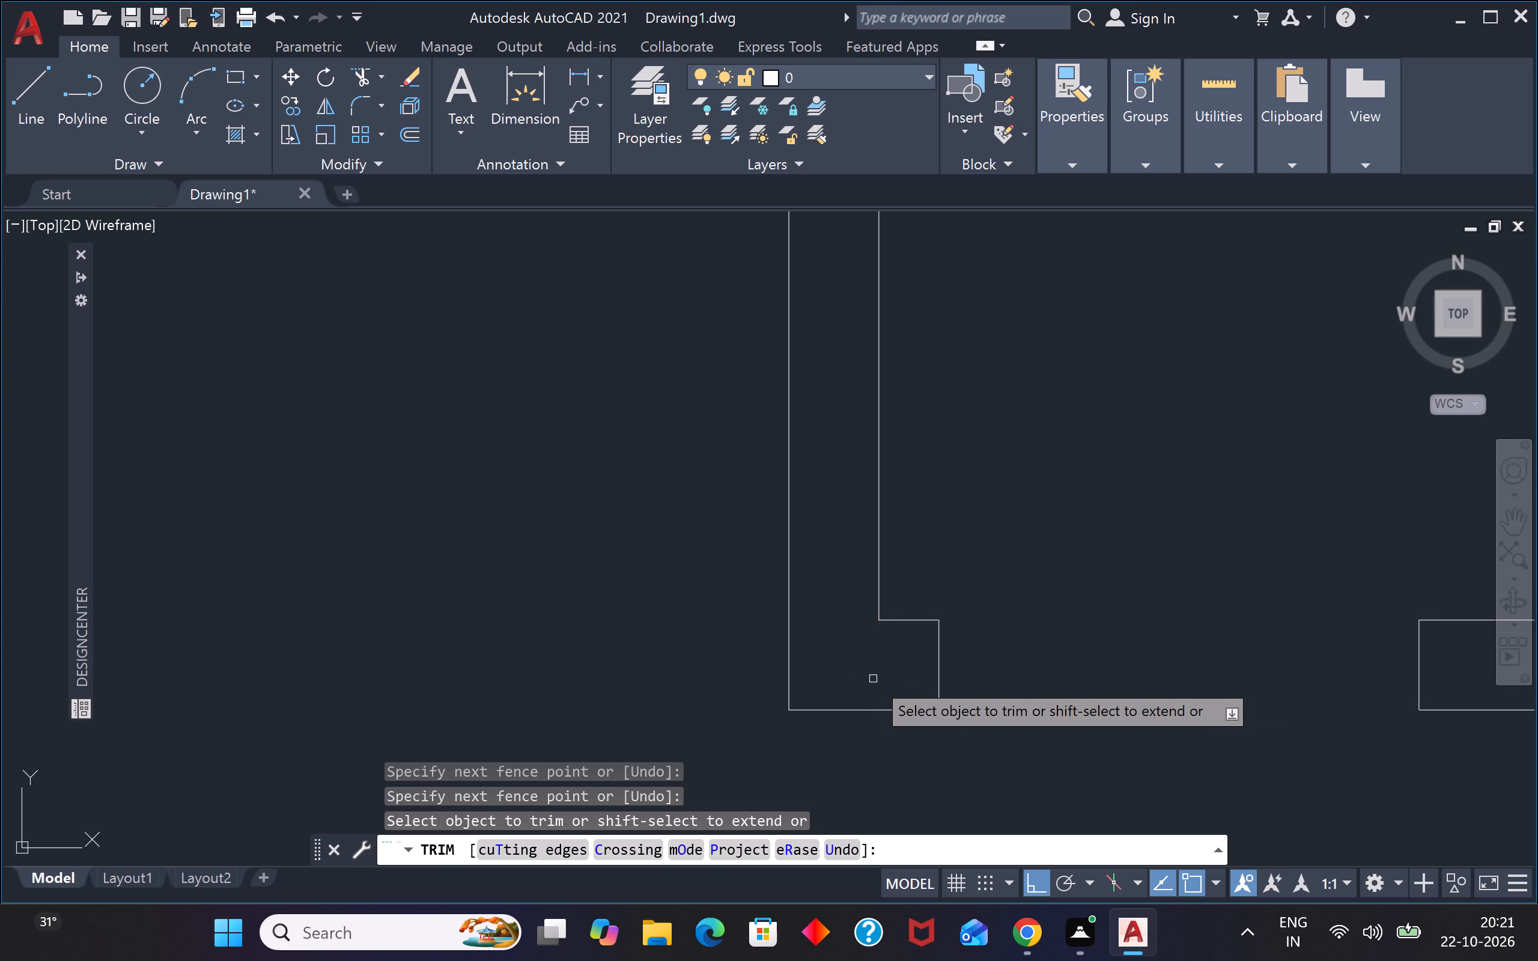
{"action": "scroll", "coordinate": [970, 651], "scroll_direction": "down", "scroll_amount": 6}
{"action": "scroll", "coordinate": [1023, 621], "scroll_direction": "up", "scroll_amount": 1}
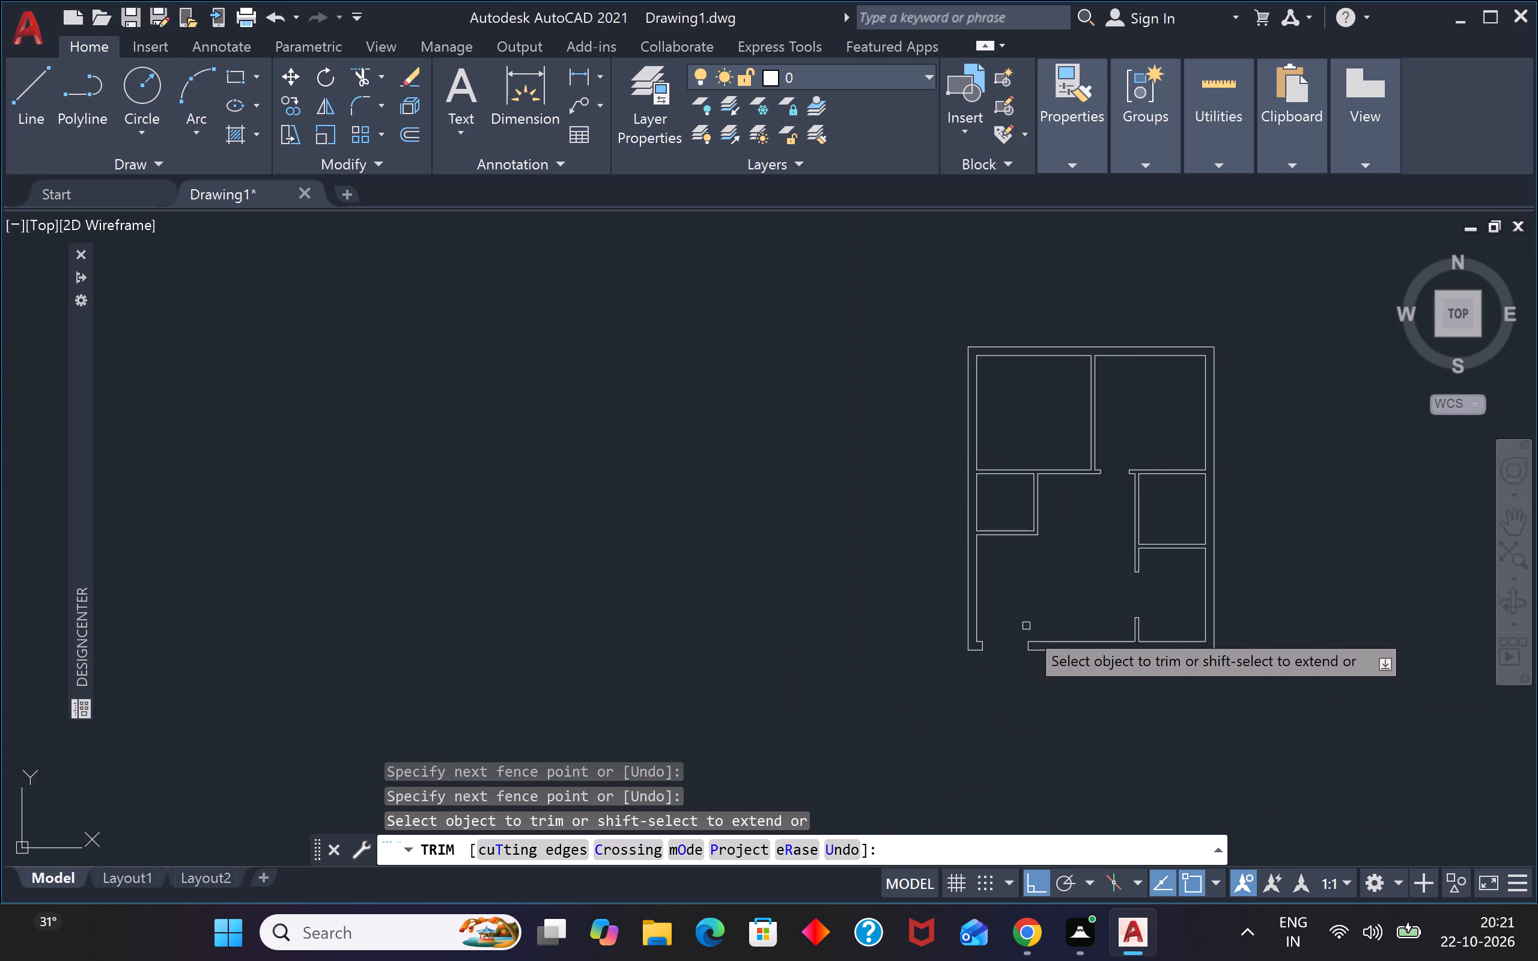
{"action": "key", "text": "Escape"}
{"action": "key", "text": "Escape"}
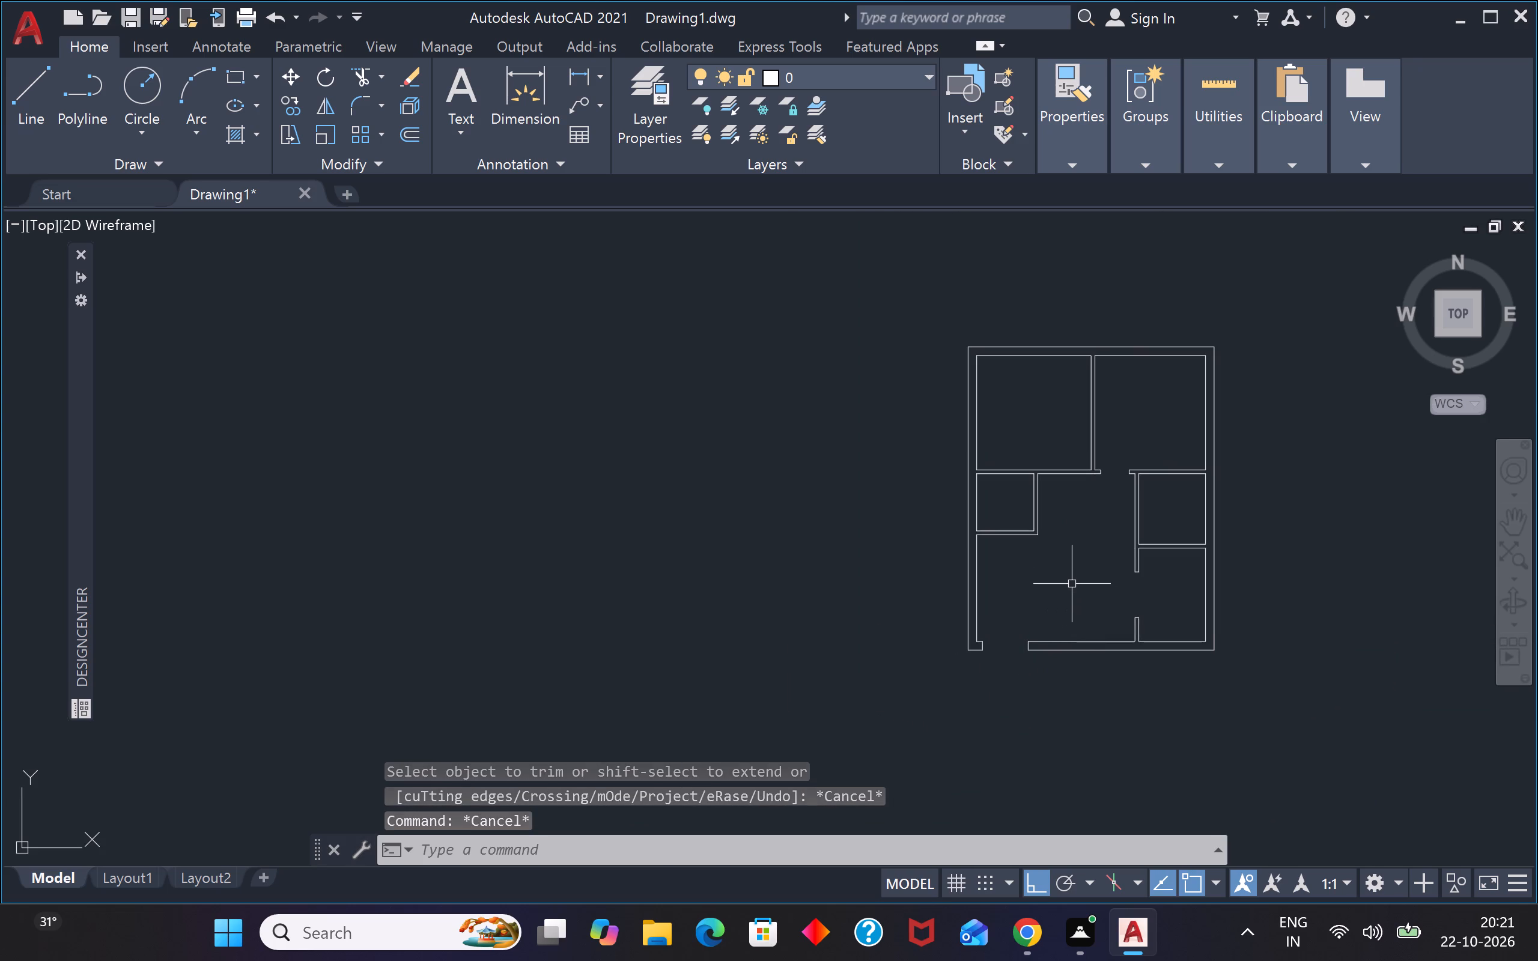
Draw a horizontal line across the top of the left small room's 4" vertical partition, joining its two faces.
{"action": "scroll", "coordinate": [1030, 517], "scroll_direction": "up", "scroll_amount": 4}
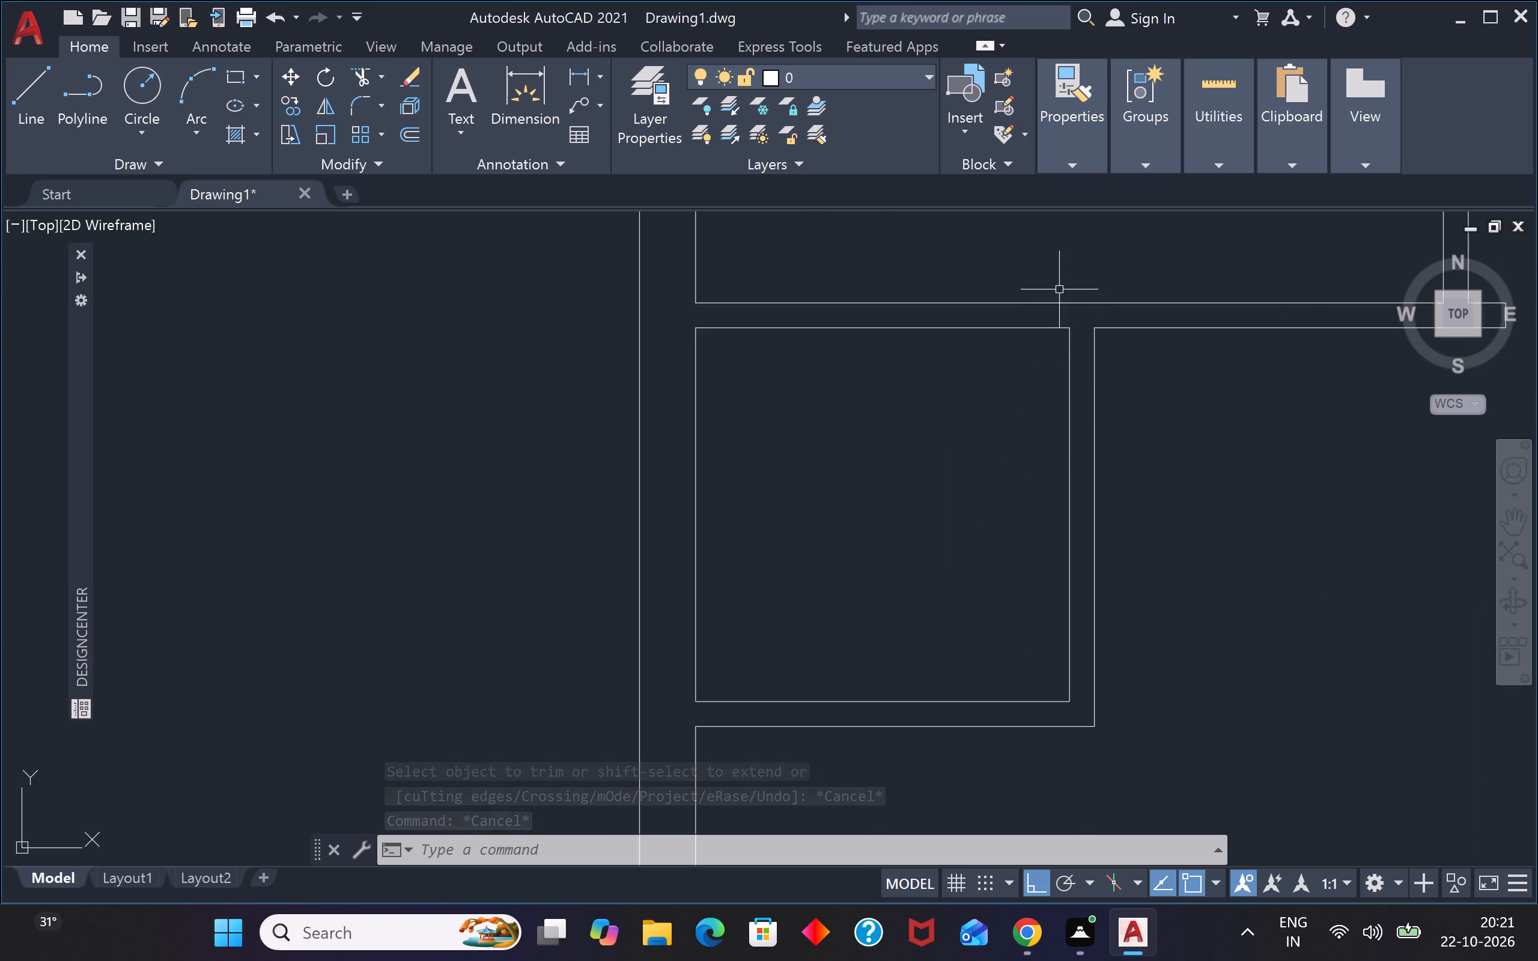
{"action": "scroll", "coordinate": [1059, 289], "scroll_direction": "up", "scroll_amount": 2}
{"action": "key", "text": "Escape"}
{"action": "key", "text": "Escape"}
{"action": "type", "text": "l"}
{"action": "key", "text": "space"}
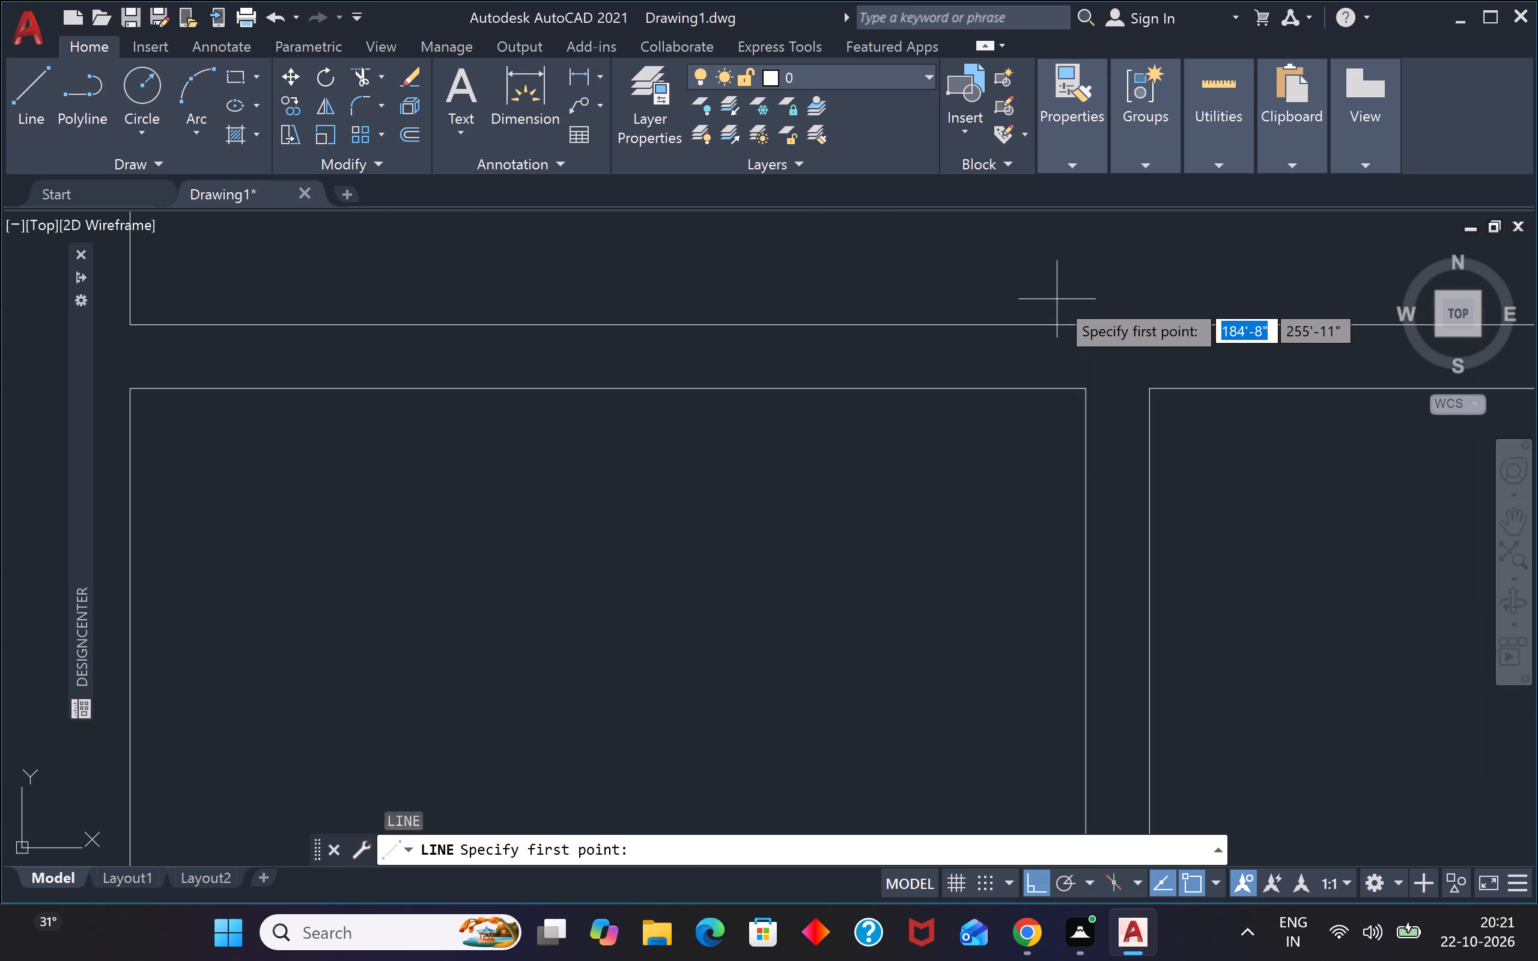
{"action": "left_click", "coordinate": [1088, 385]}
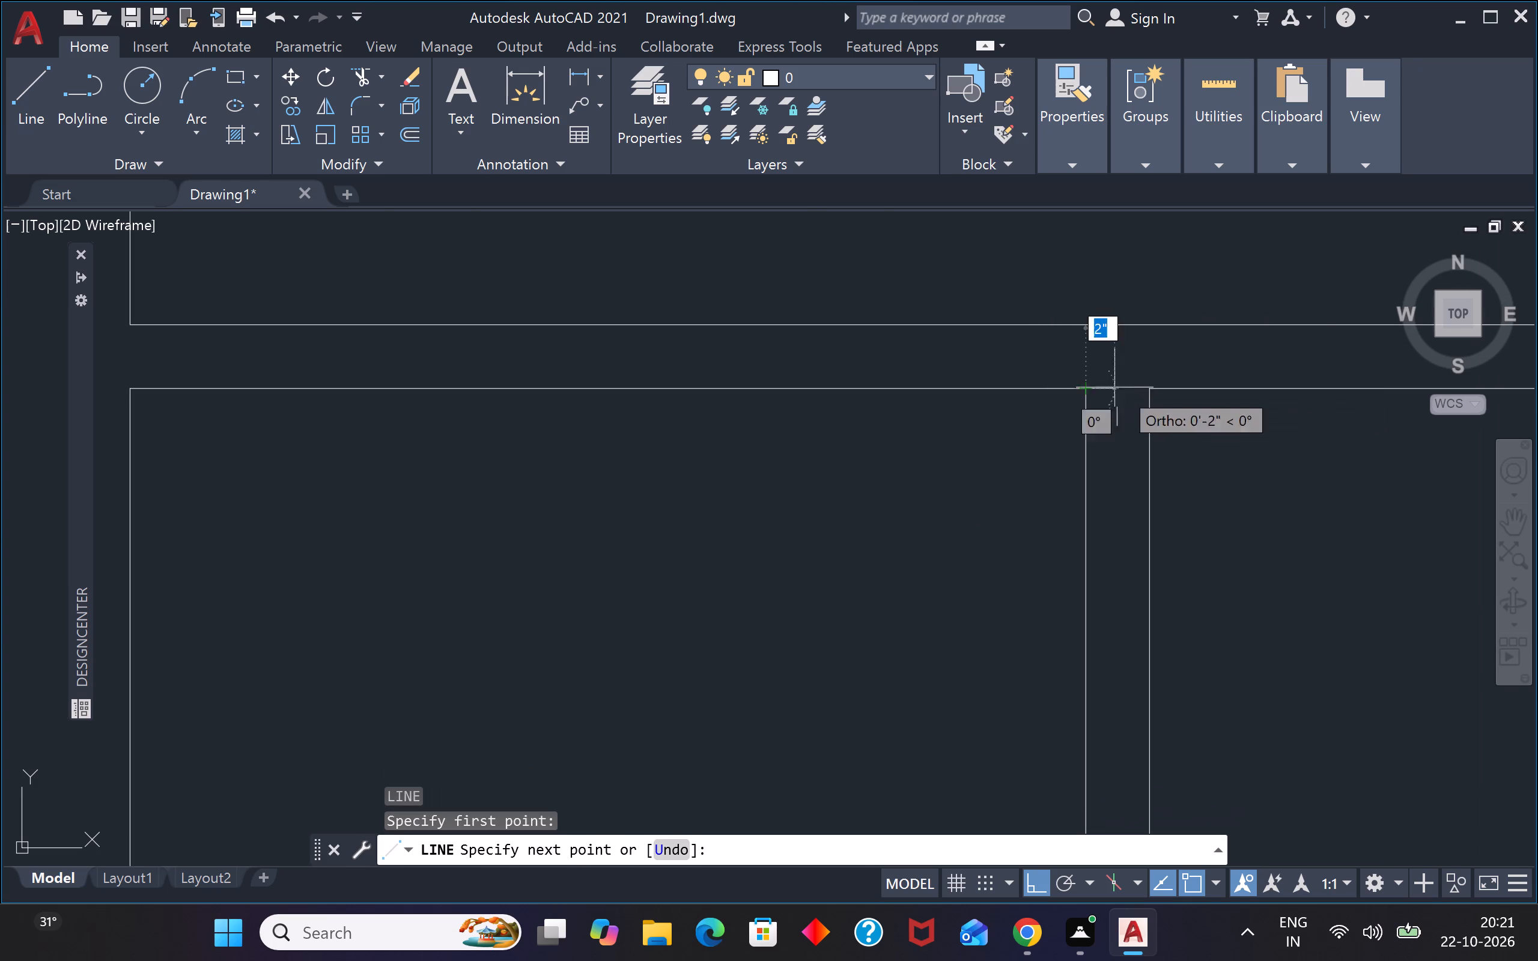
{"action": "left_click", "coordinate": [1146, 381]}
{"action": "key", "text": "Escape"}
Offset the line across the left small room's vertical partition 6" downward to mark a door jamb.
{"action": "key", "text": "o"}
{"action": "key", "text": "space"}
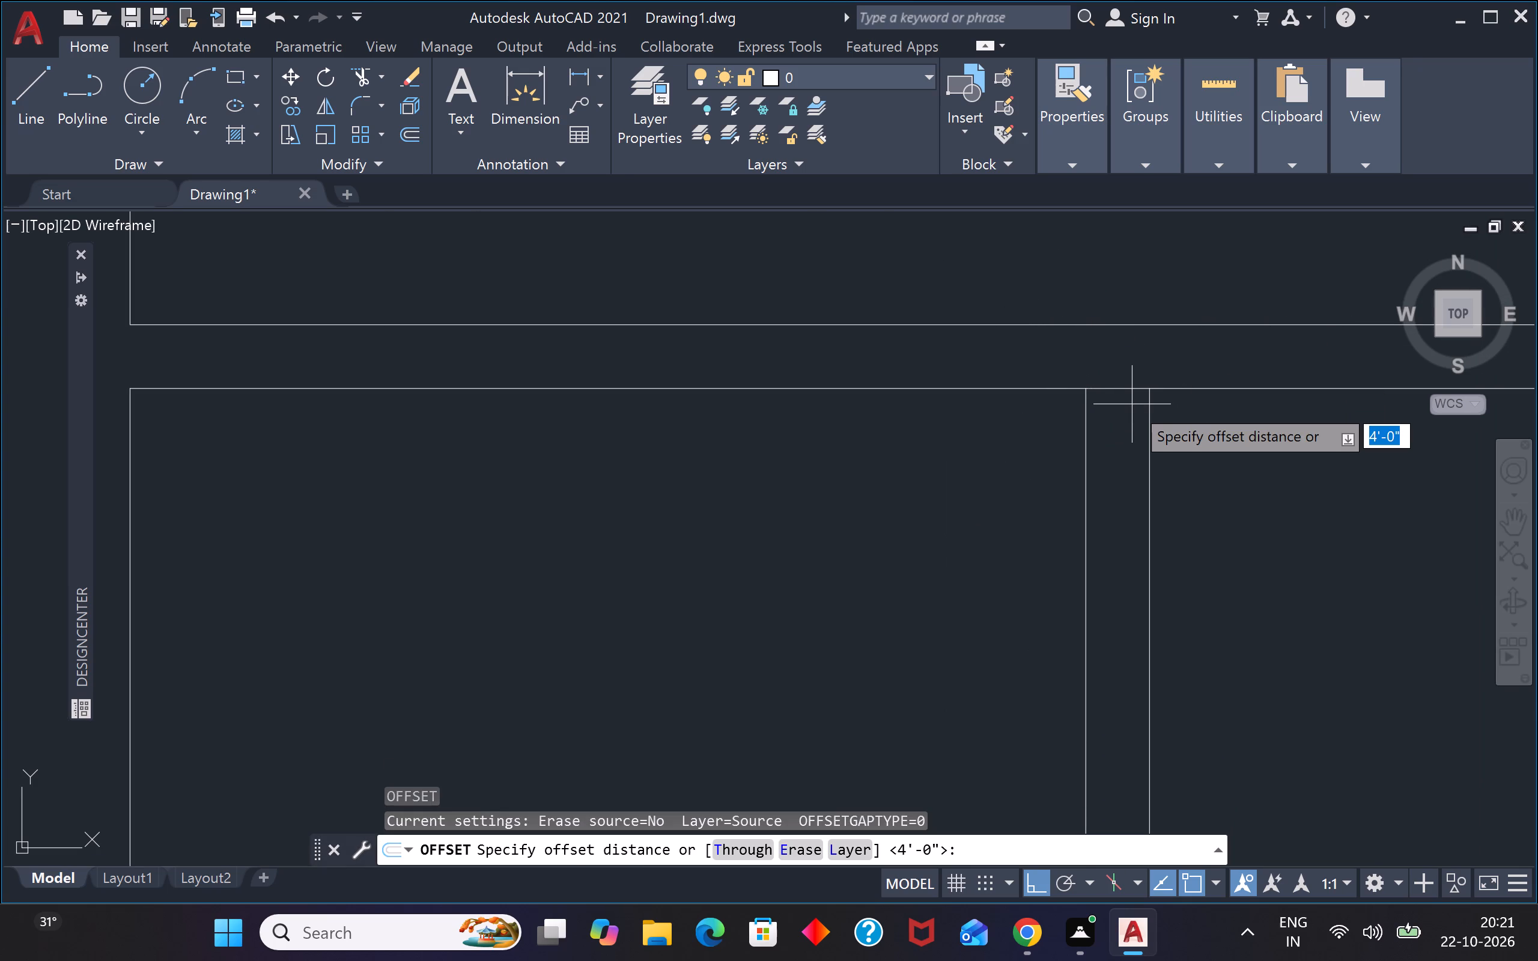
{"action": "type", "text": "6\""}
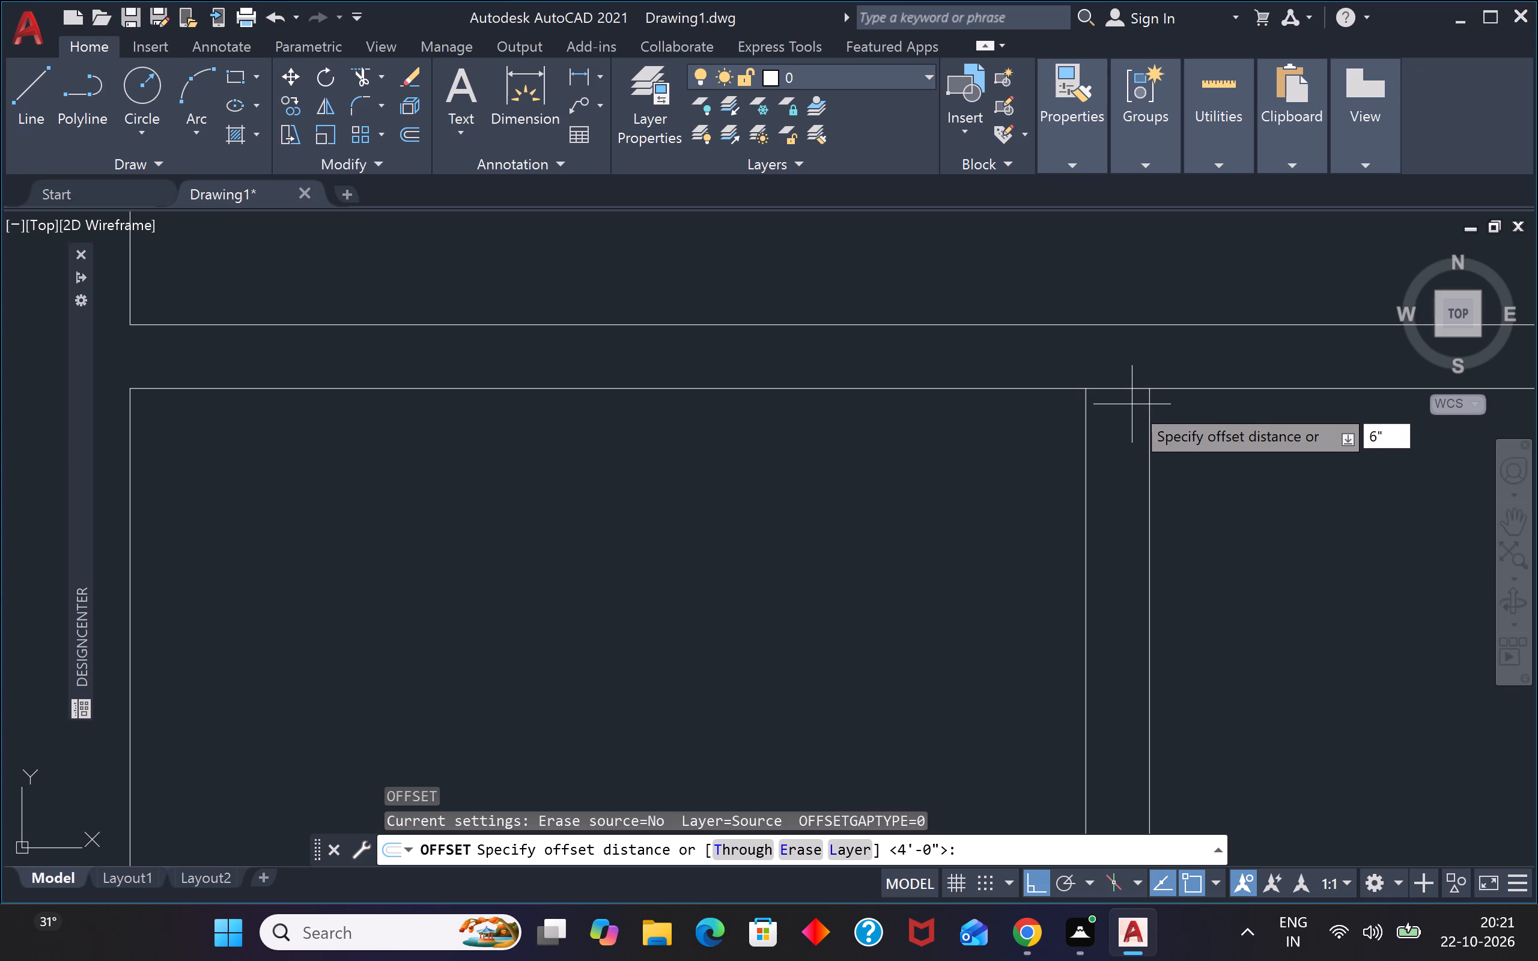
{"action": "key", "text": "Return"}
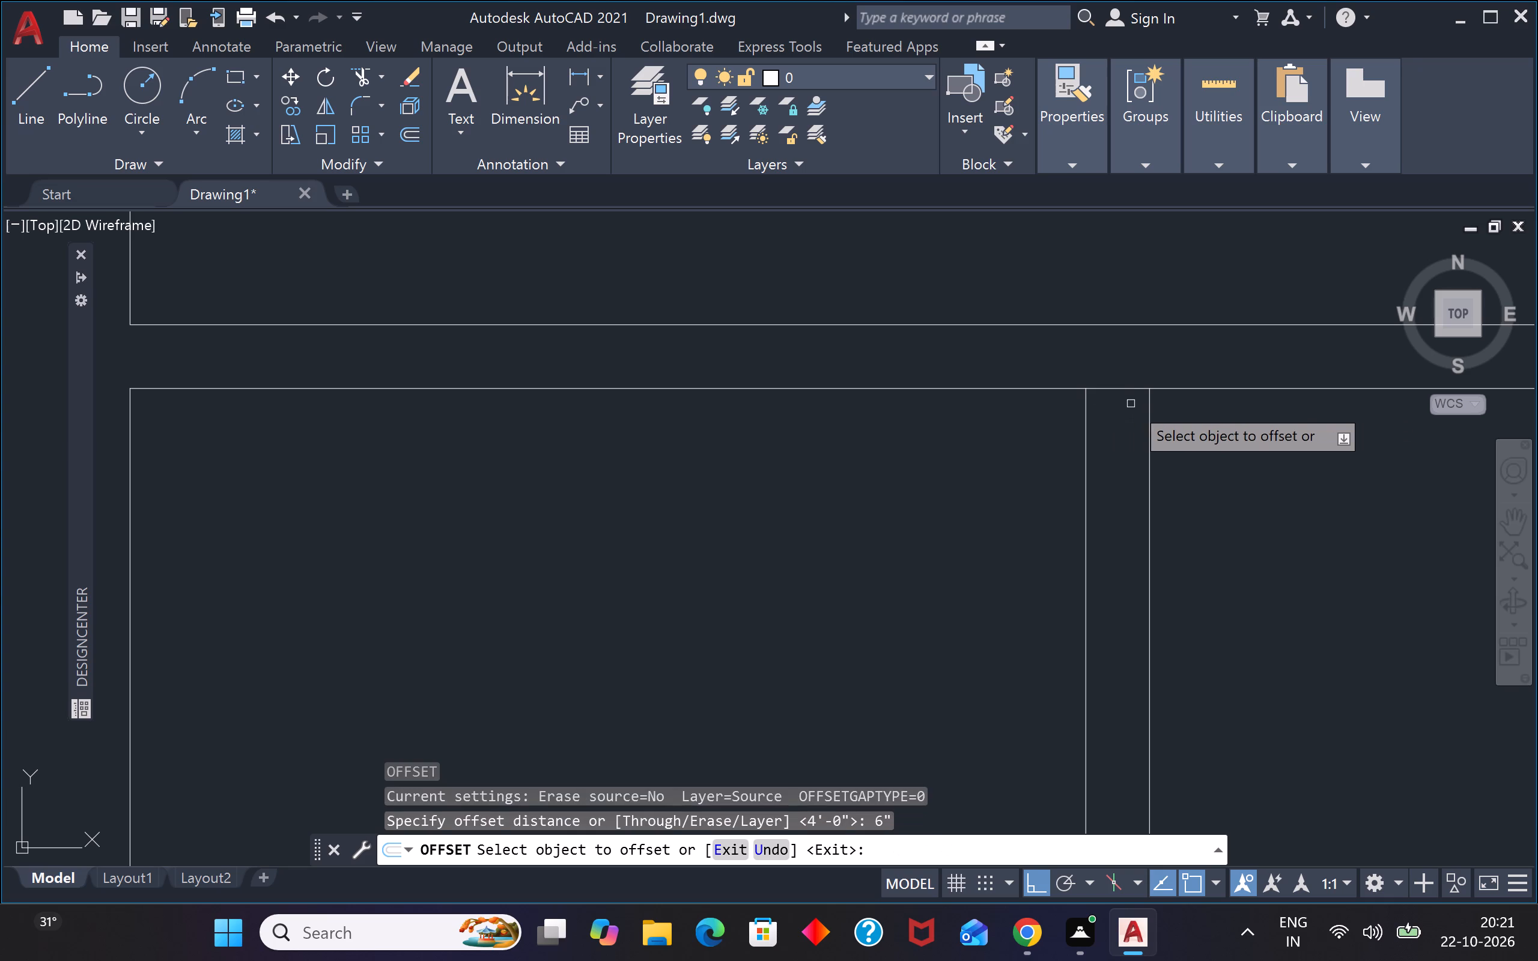
{"action": "left_click", "coordinate": [1122, 392]}
{"action": "left_click", "coordinate": [1129, 474]}
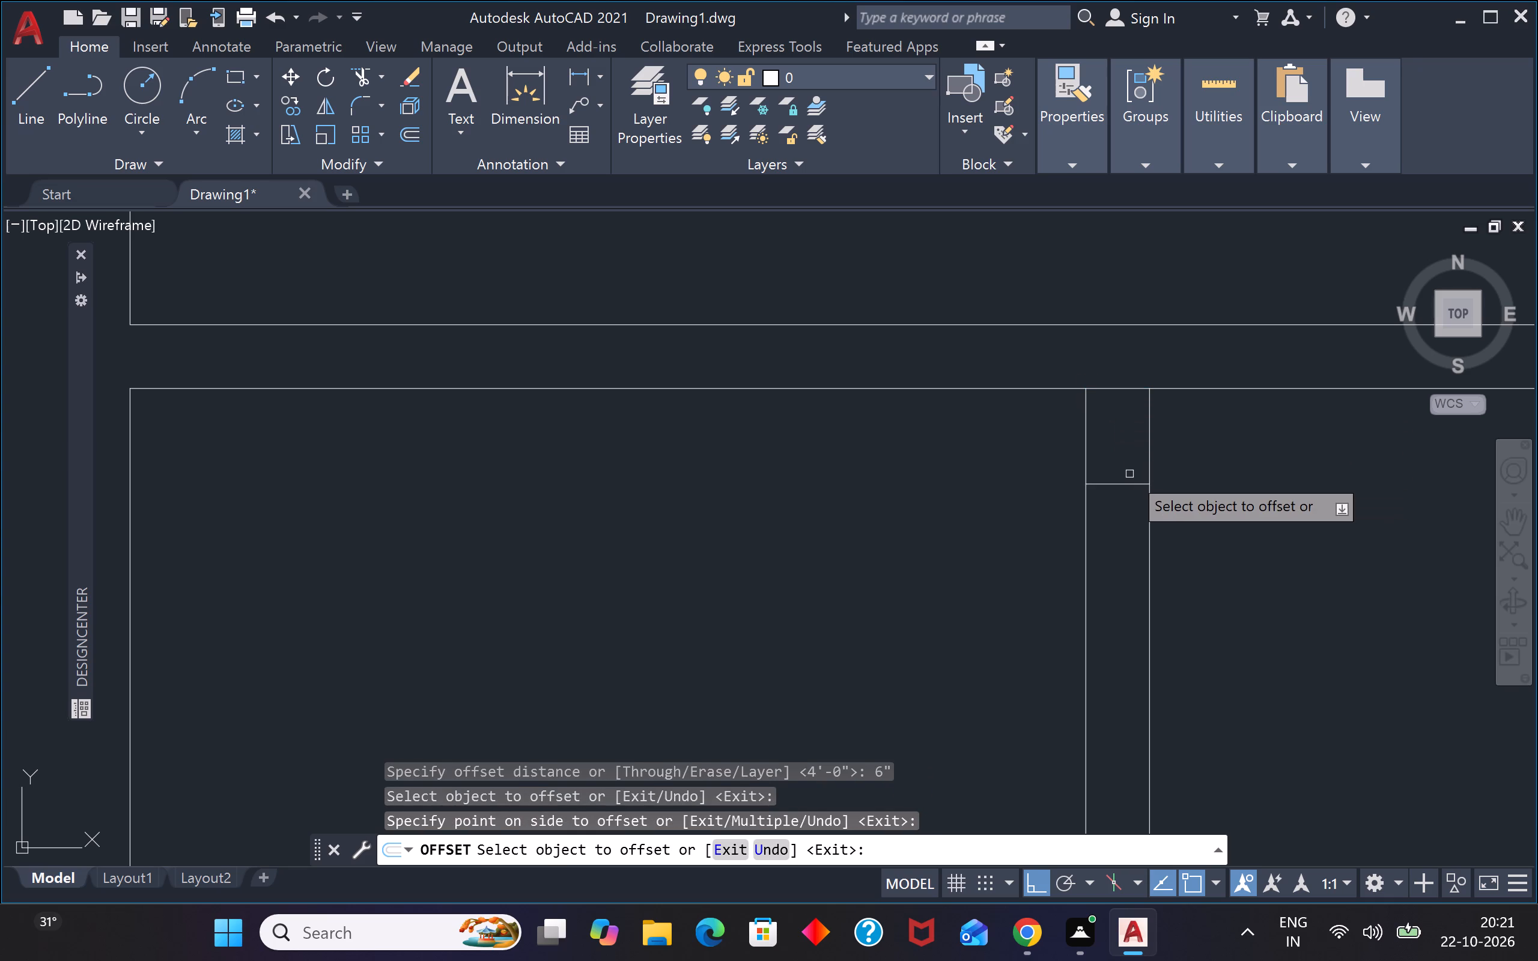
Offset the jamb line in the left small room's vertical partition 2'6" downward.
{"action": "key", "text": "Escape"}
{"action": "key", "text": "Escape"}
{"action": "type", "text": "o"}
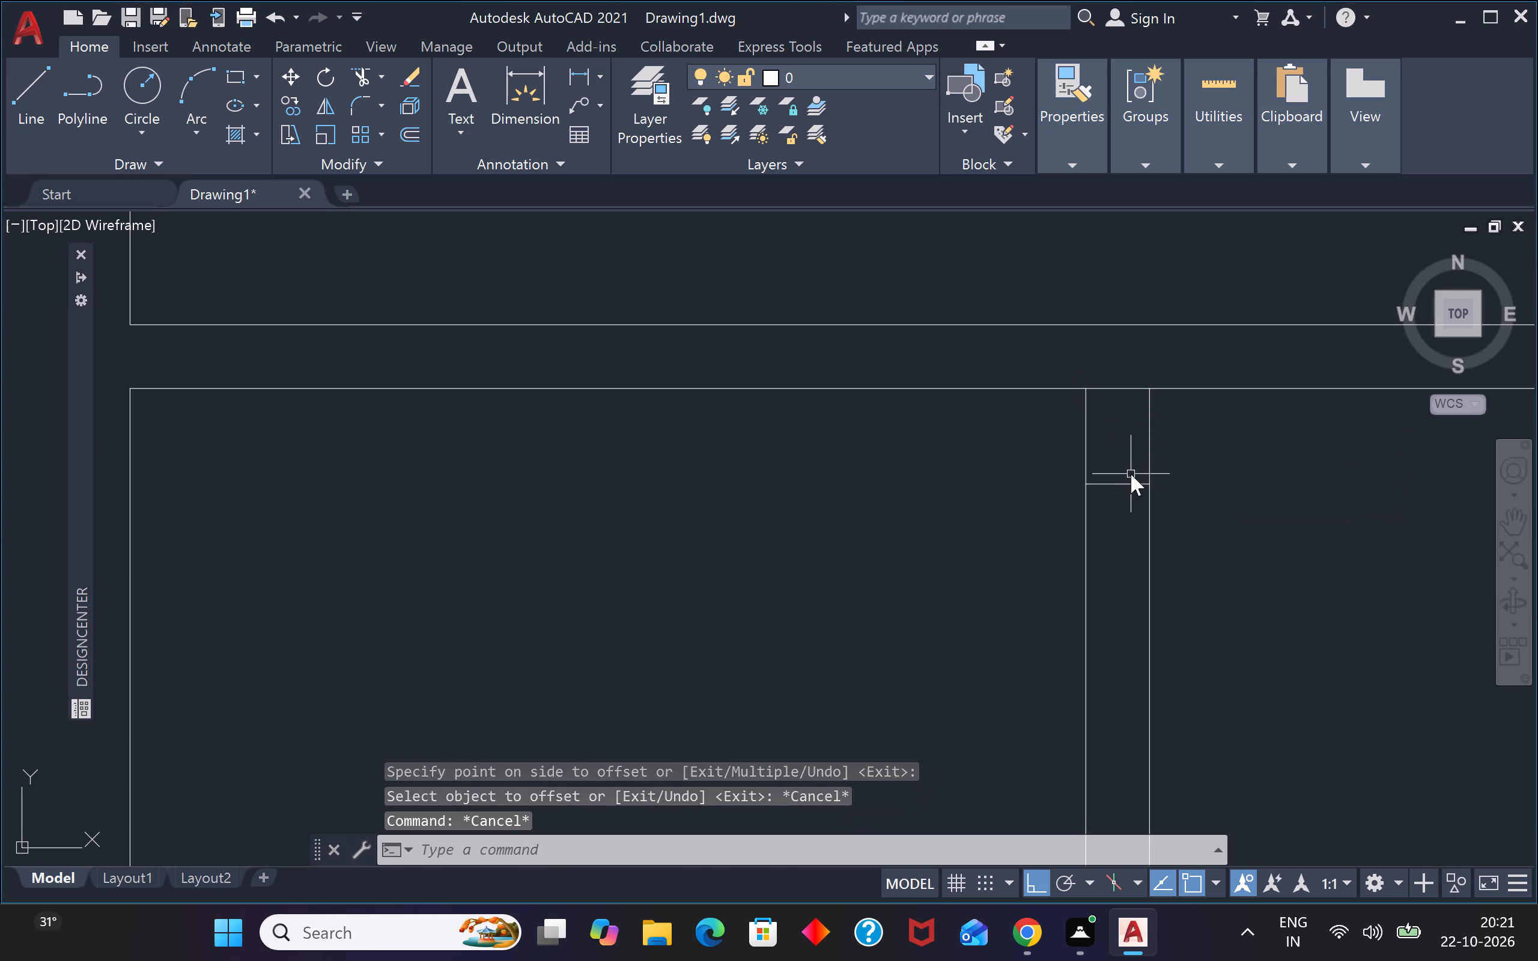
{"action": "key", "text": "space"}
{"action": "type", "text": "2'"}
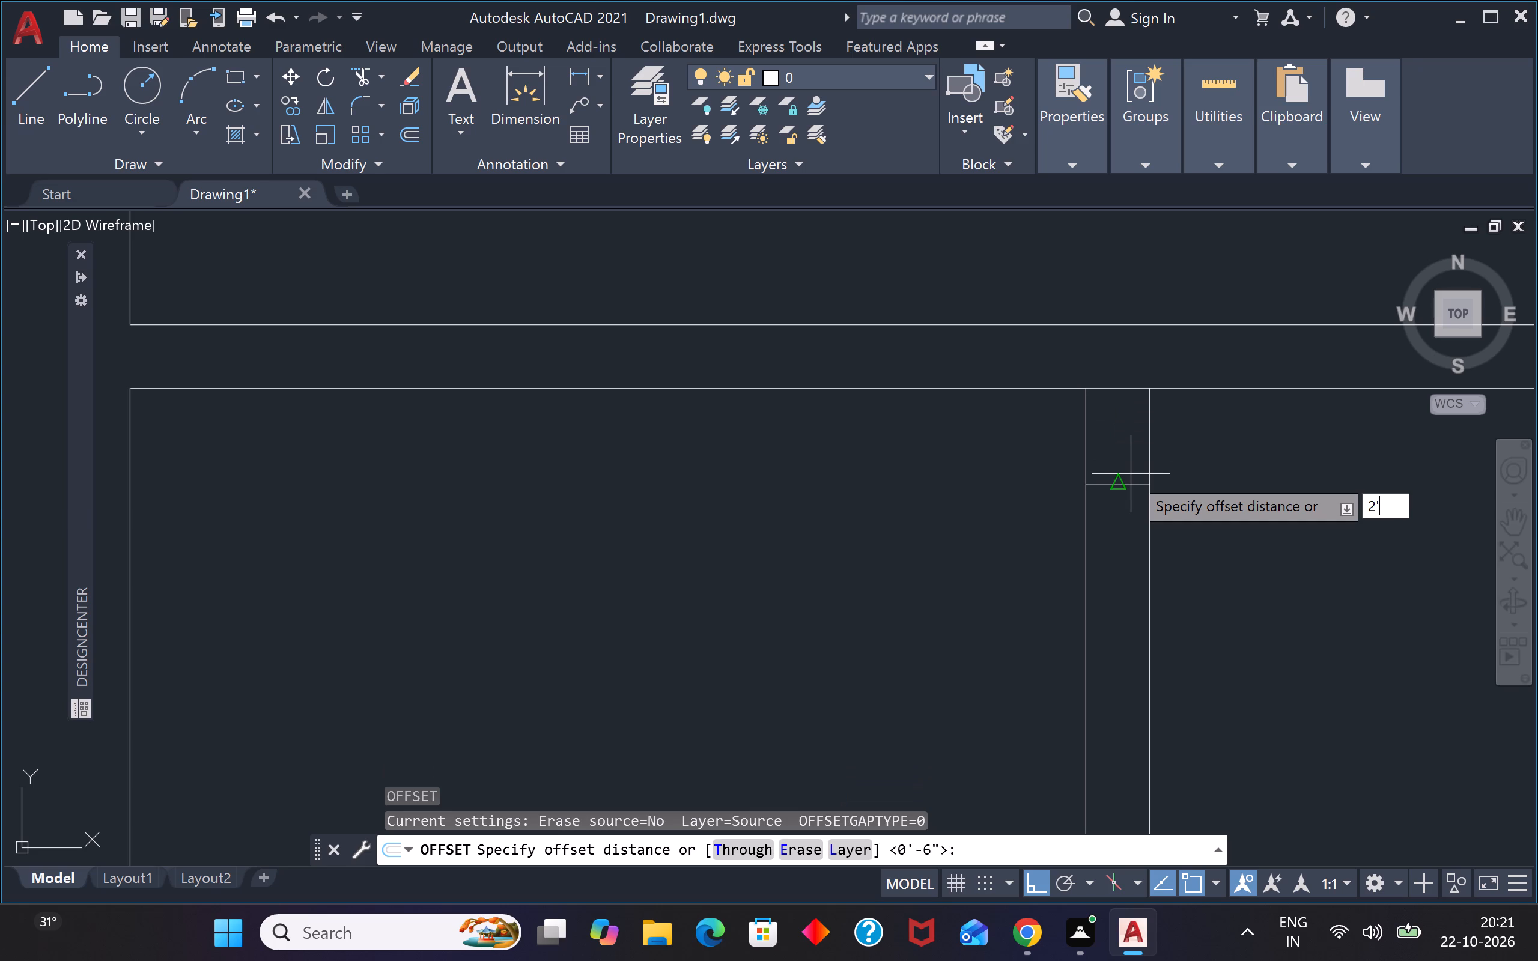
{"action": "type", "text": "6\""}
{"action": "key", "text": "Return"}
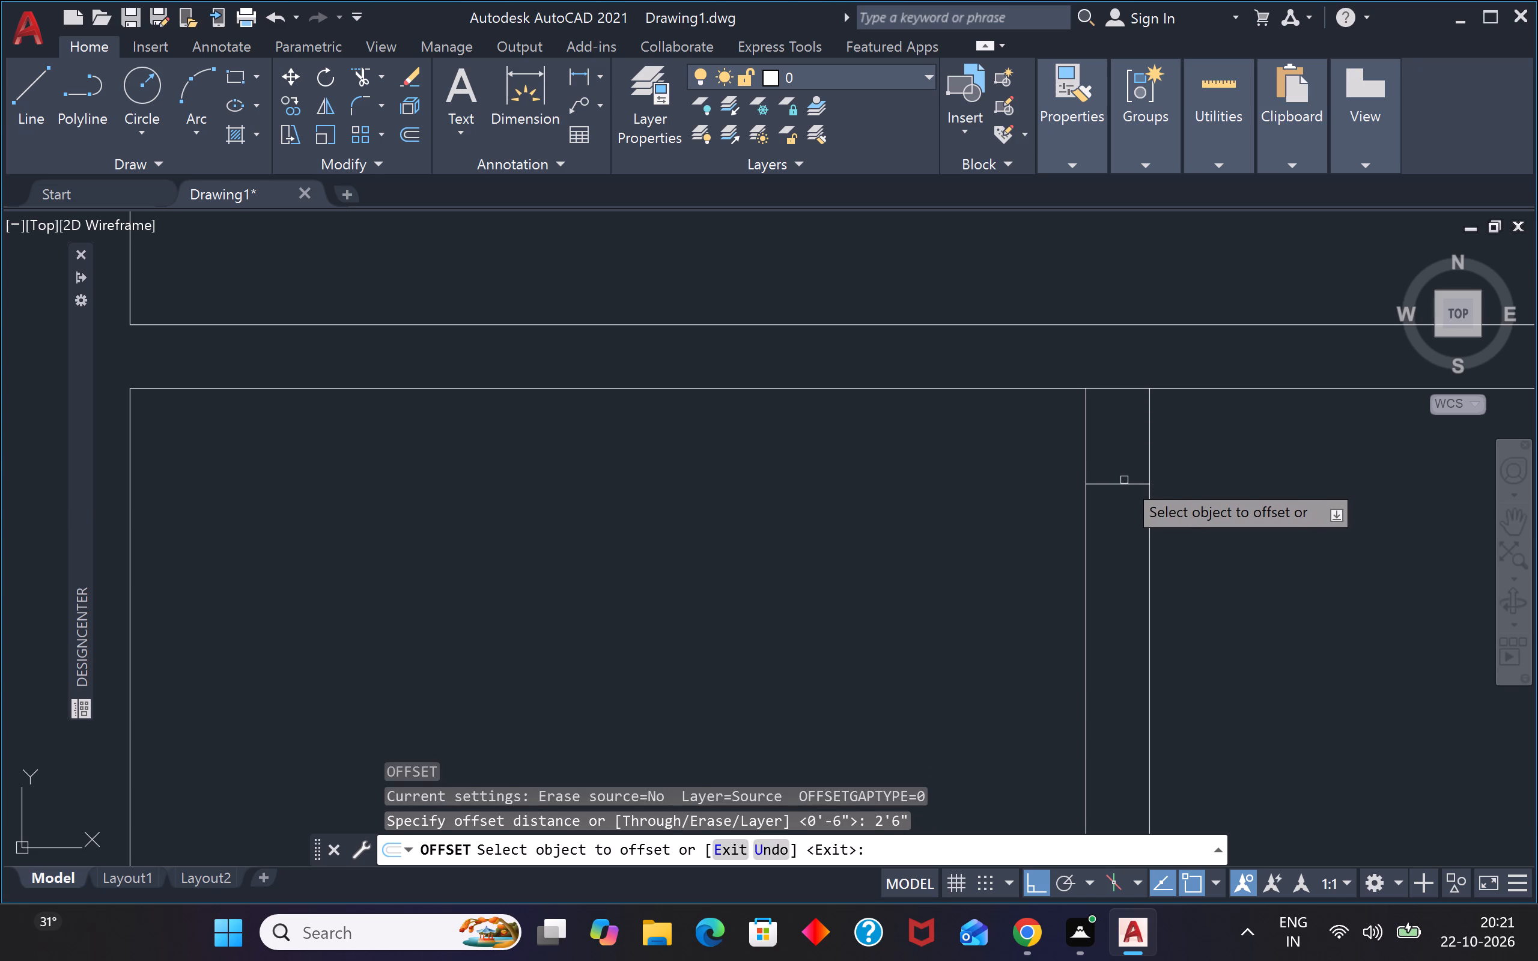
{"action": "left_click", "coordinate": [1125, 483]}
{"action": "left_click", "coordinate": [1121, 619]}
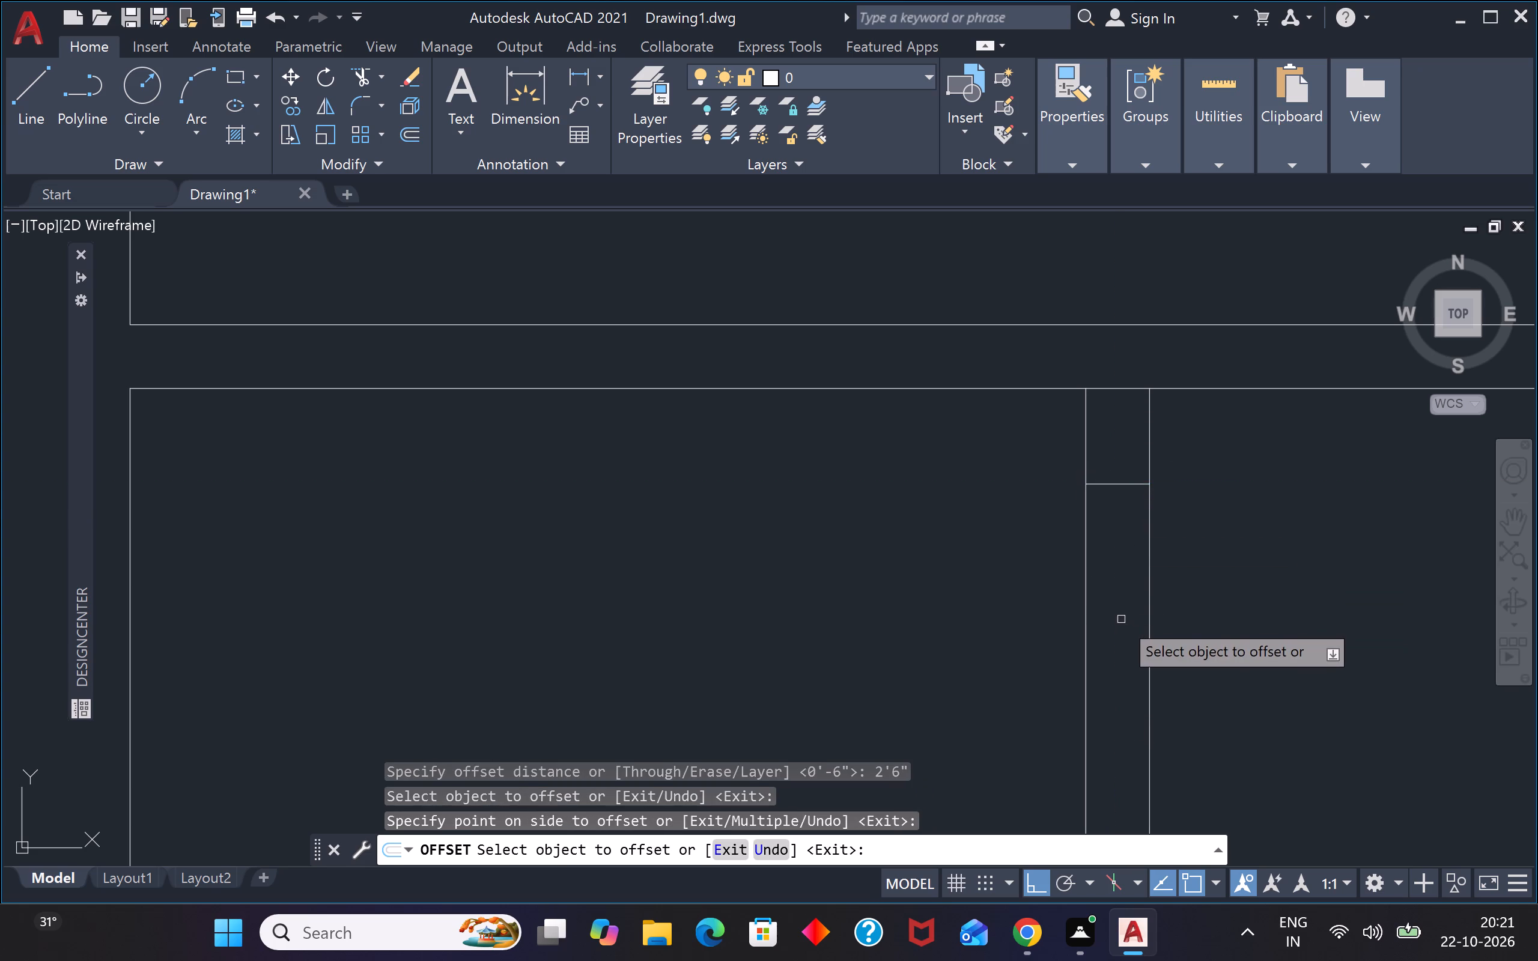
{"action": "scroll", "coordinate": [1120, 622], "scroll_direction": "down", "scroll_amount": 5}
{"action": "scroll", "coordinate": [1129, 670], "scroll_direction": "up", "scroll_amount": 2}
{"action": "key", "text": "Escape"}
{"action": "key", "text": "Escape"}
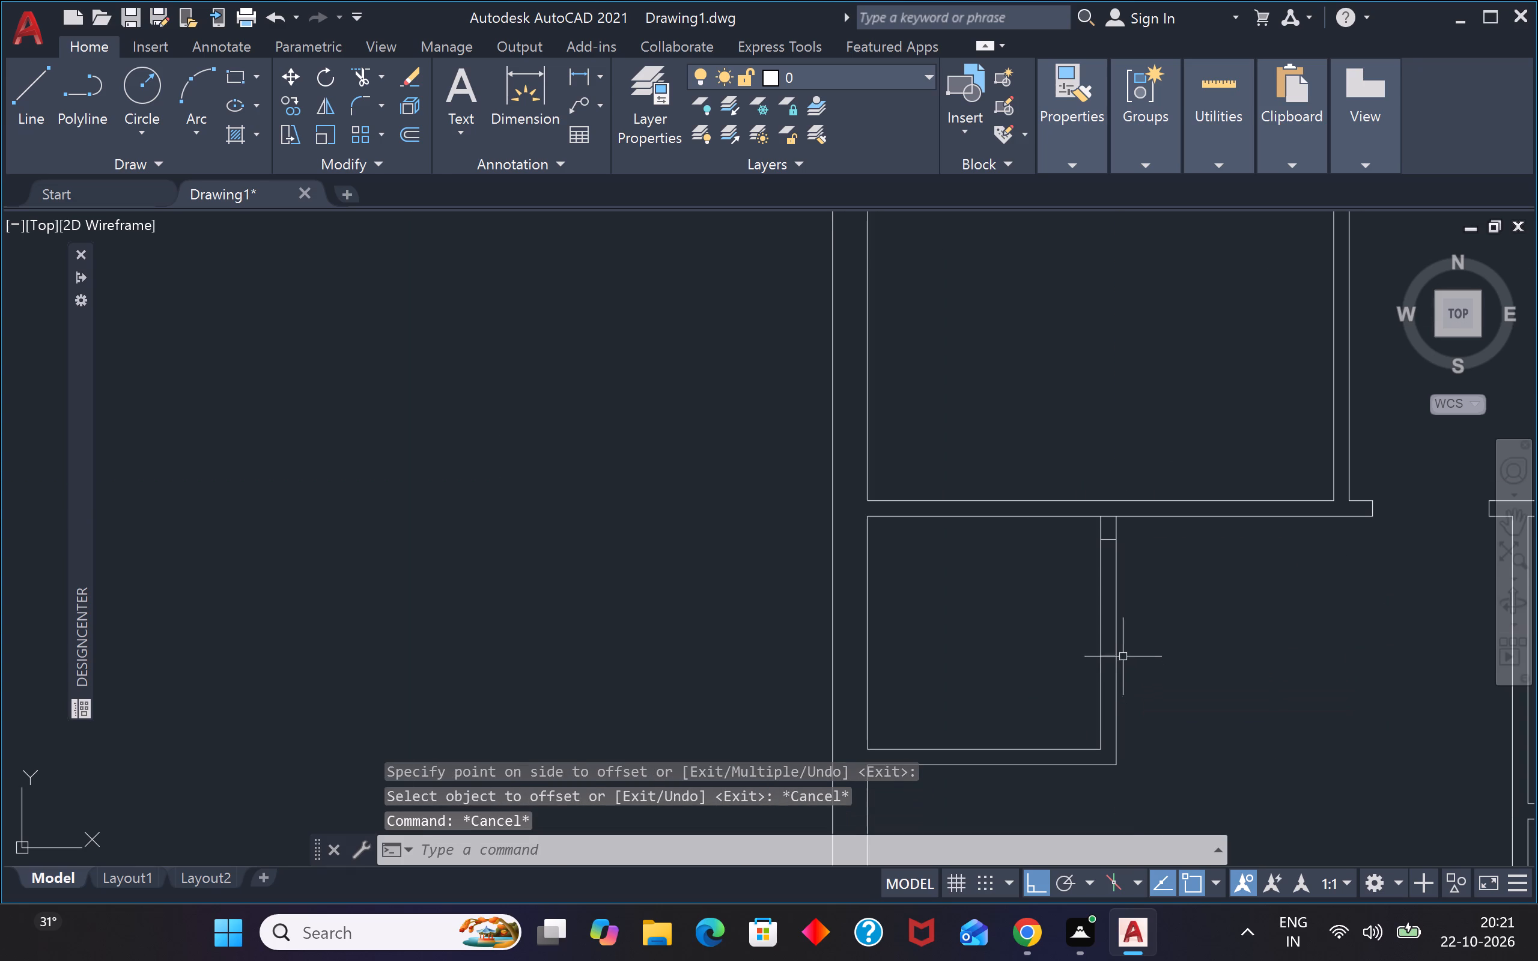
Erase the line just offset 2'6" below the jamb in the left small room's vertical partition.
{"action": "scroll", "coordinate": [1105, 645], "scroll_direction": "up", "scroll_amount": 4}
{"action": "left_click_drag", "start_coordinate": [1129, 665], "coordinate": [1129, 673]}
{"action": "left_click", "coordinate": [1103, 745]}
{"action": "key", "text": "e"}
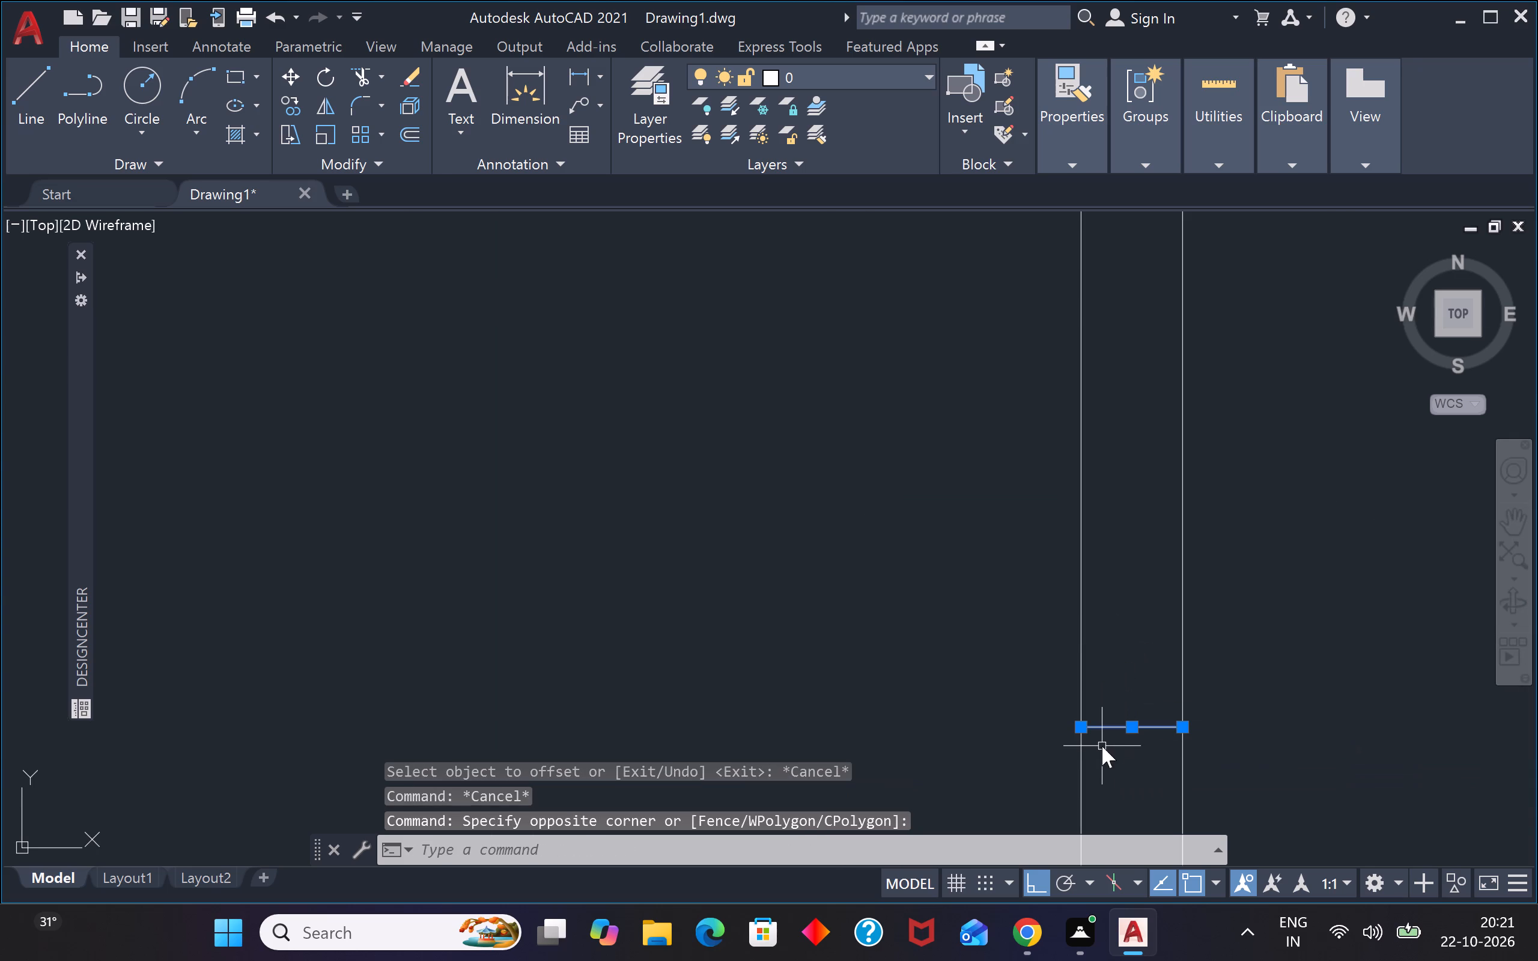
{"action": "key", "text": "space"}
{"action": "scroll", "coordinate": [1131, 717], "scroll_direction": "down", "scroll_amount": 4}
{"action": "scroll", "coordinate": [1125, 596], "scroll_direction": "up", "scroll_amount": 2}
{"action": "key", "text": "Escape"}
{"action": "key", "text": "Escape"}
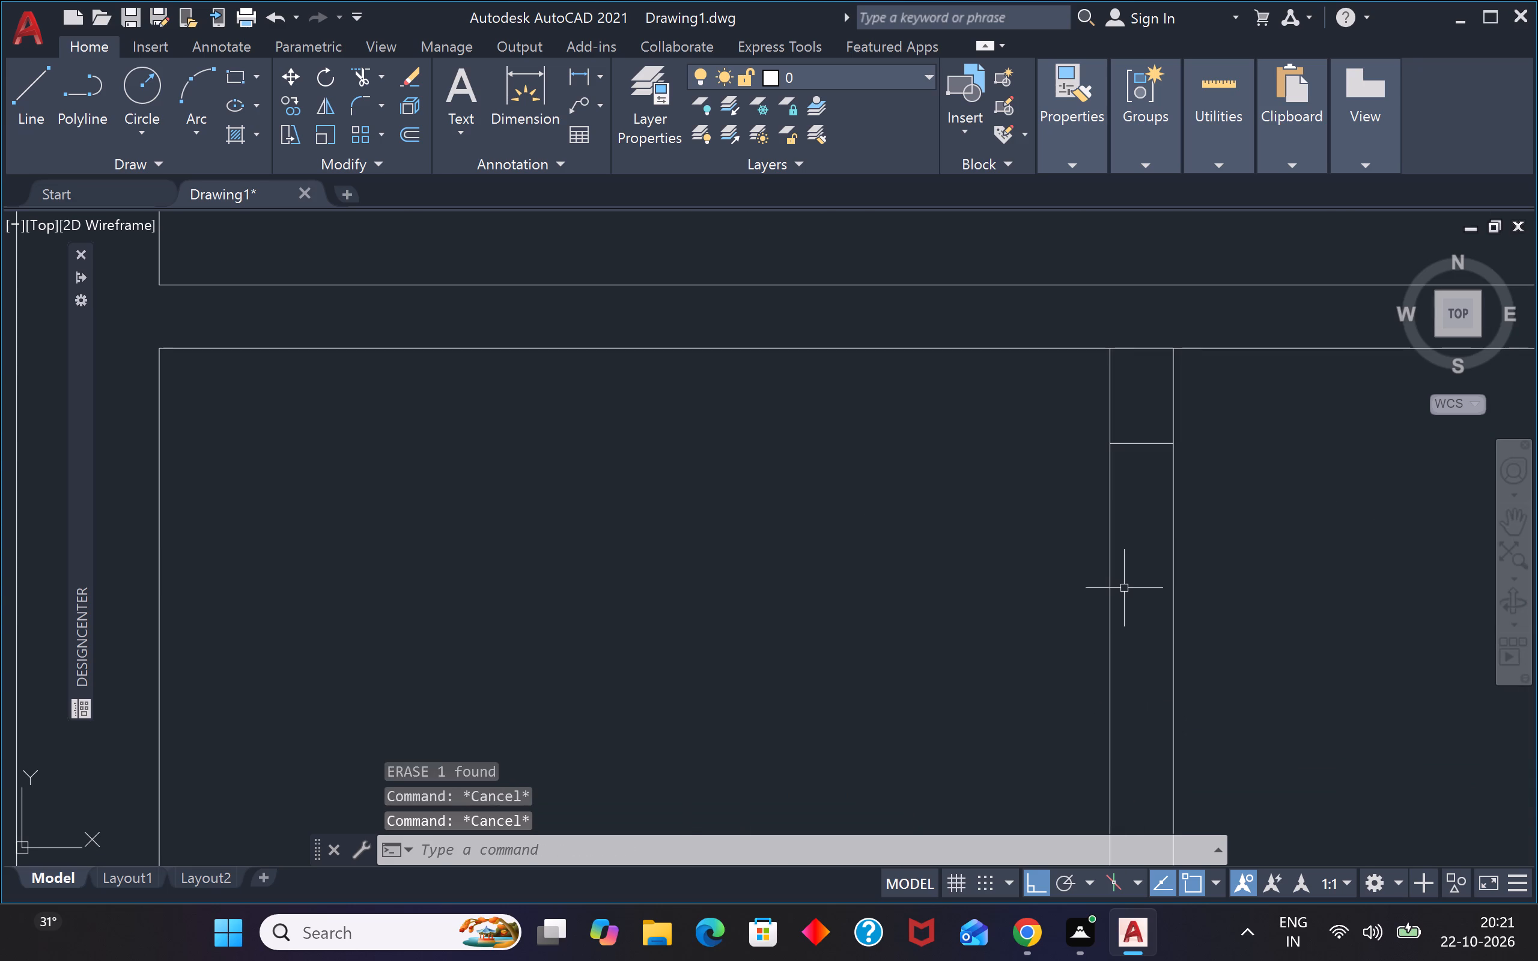
Offset the upper jamb line in the left small room's vertical partition 2' downward to mark the second jamb.
{"action": "type", "text": "o"}
{"action": "key", "text": "space"}
{"action": "type", "text": "2''"}
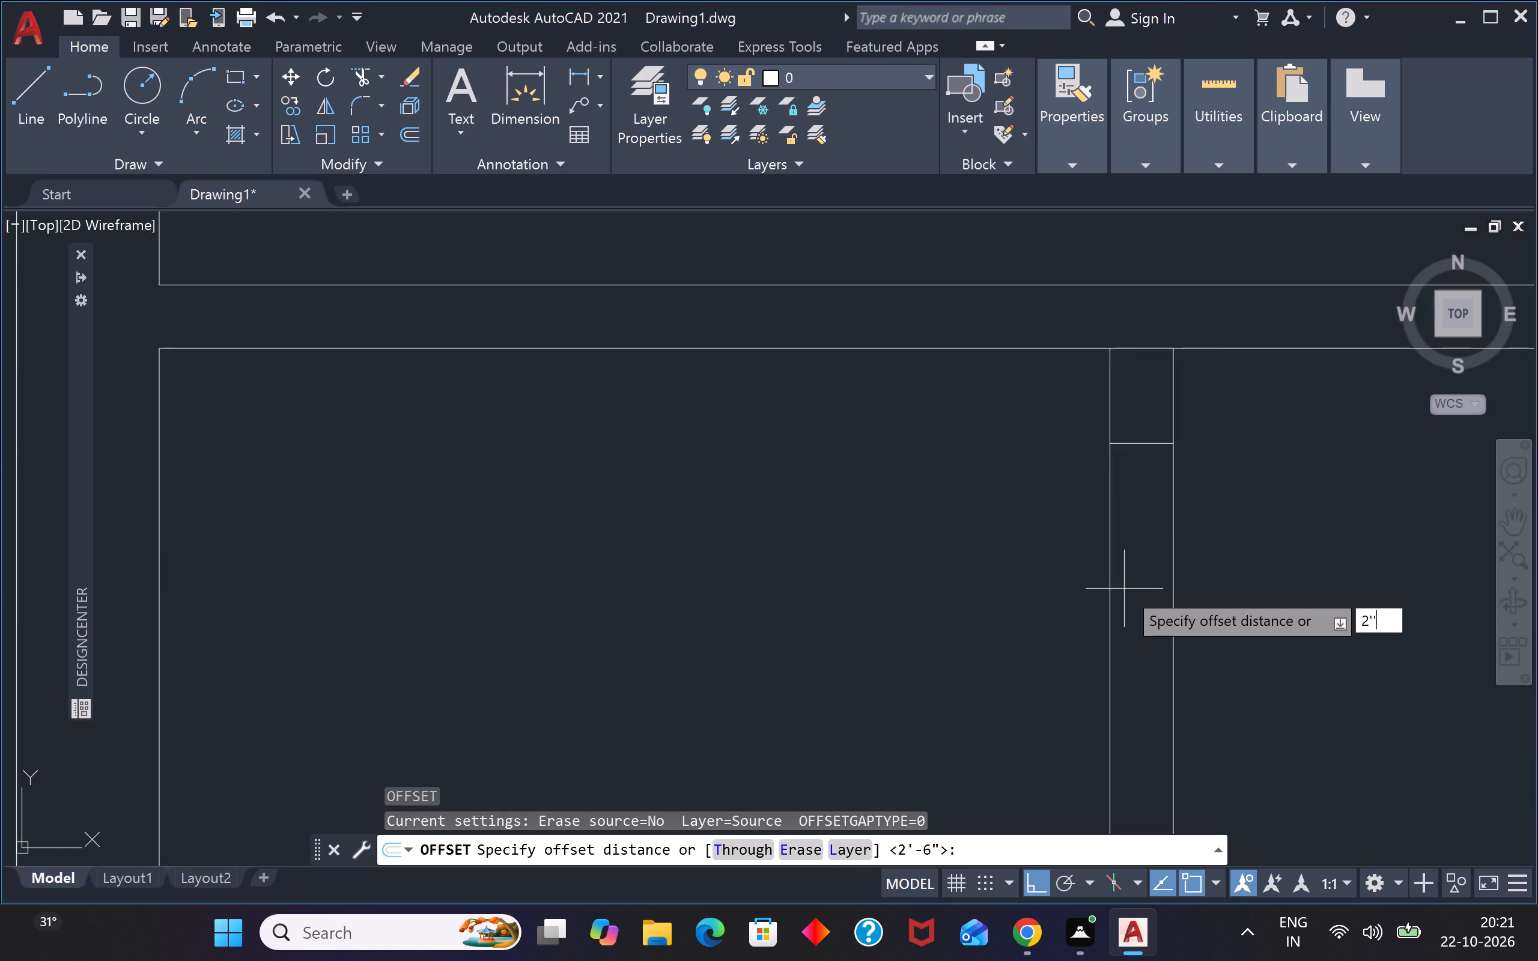
{"action": "key", "text": "BackSpace"}
{"action": "key", "text": "Return"}
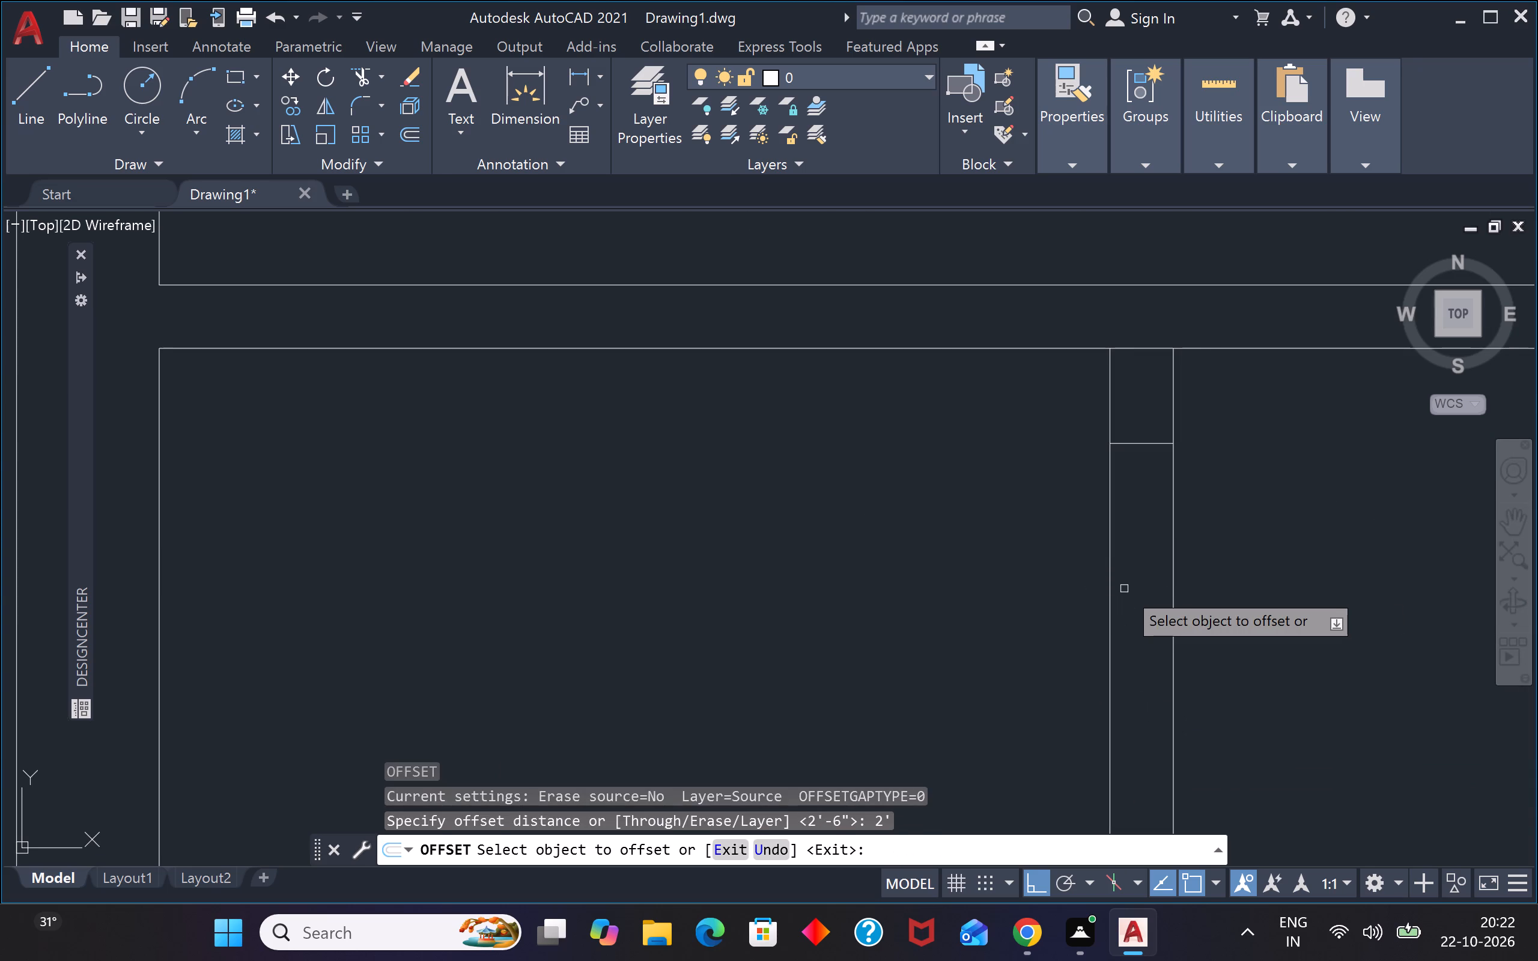
{"action": "left_click", "coordinate": [1145, 445]}
{"action": "left_click", "coordinate": [1140, 660]}
{"action": "scroll", "coordinate": [1140, 648], "scroll_direction": "down", "scroll_amount": 4}
{"action": "scroll", "coordinate": [1140, 648], "scroll_direction": "up", "scroll_amount": 3}
{"action": "scroll", "coordinate": [1177, 629], "scroll_direction": "down", "scroll_amount": 4}
{"action": "scroll", "coordinate": [1314, 656], "scroll_direction": "up", "scroll_amount": 1}
{"action": "key", "text": "Escape"}
{"action": "key", "text": "Escape"}
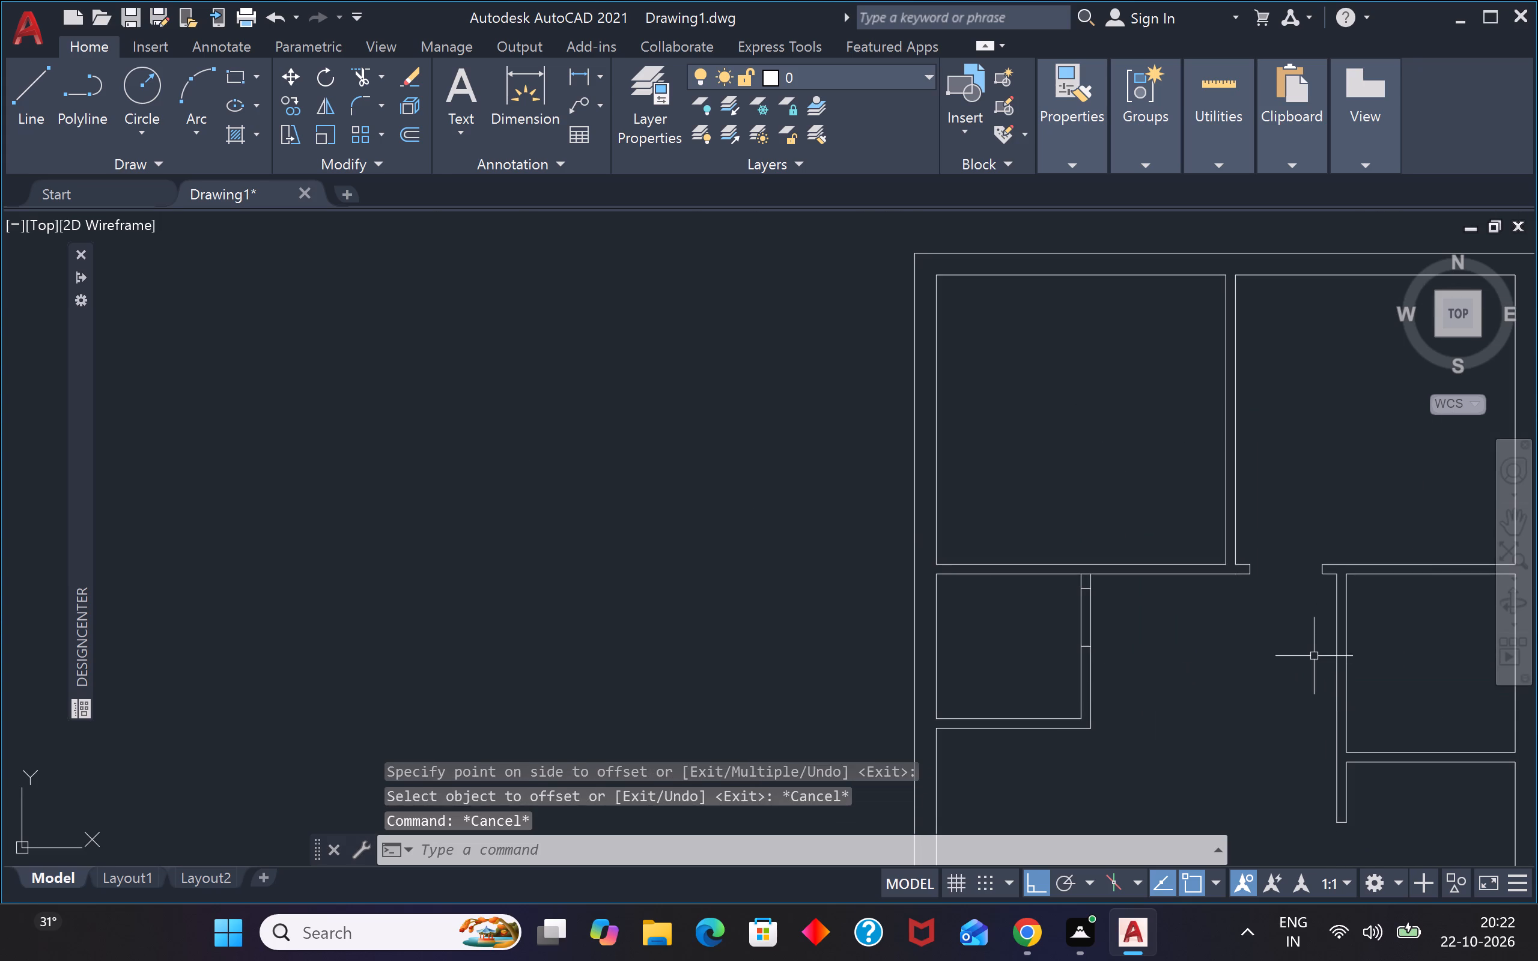
Trim both faces of the left small room's vertical partition between the two jambs to open the doorway.
{"action": "type", "text": "tr"}
{"action": "key", "text": "space"}
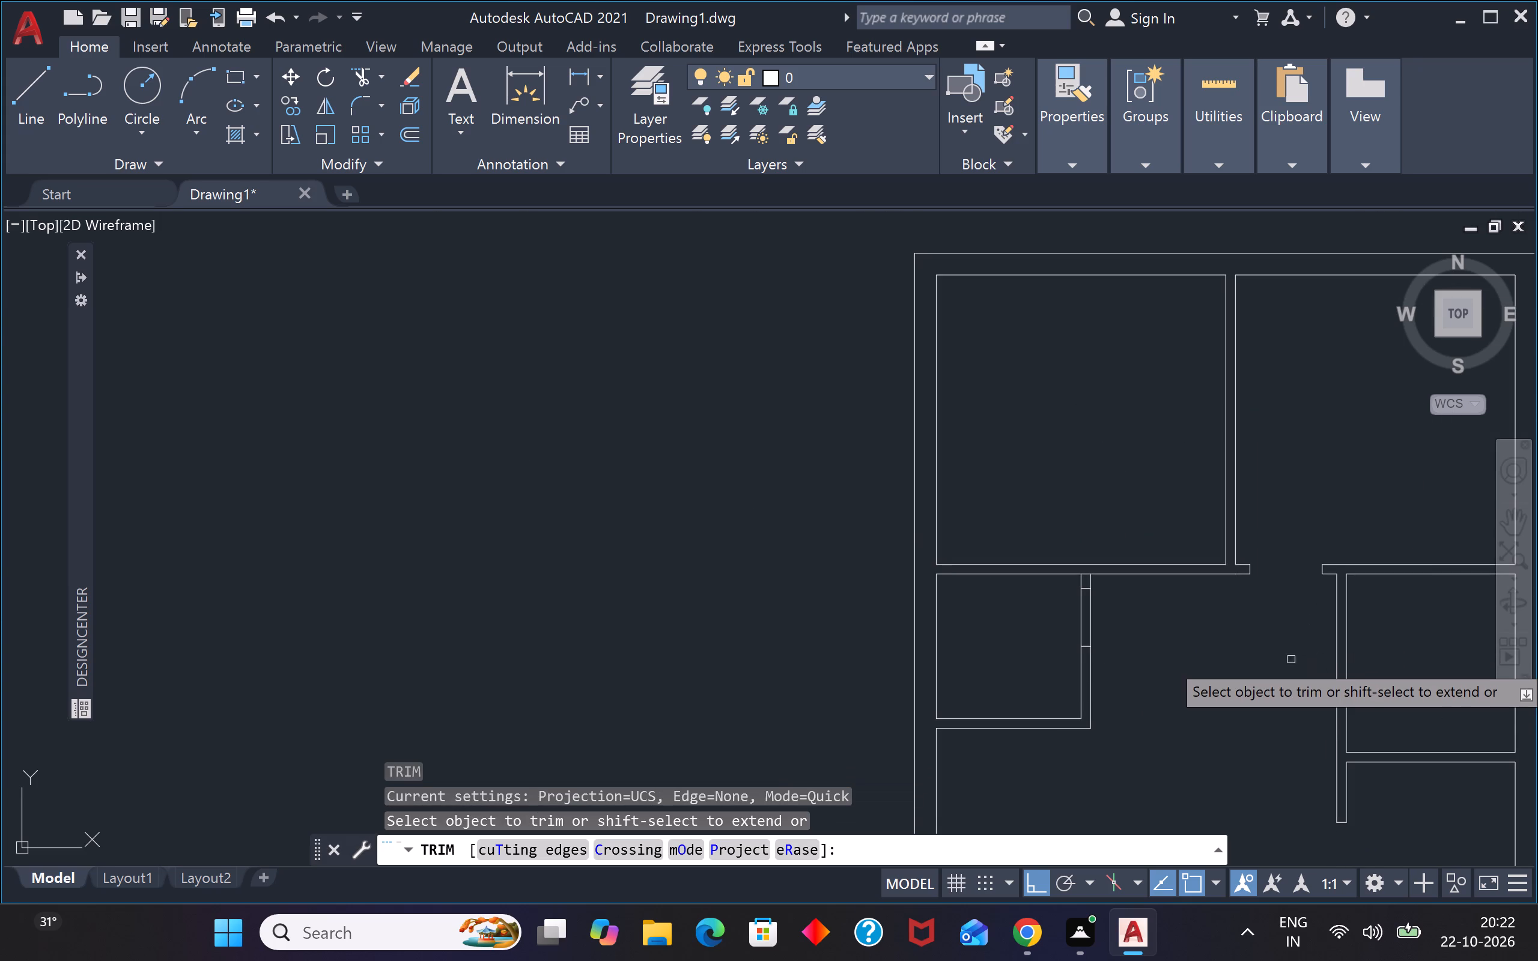
{"action": "left_click", "coordinate": [1077, 615]}
{"action": "left_click", "coordinate": [1121, 619]}
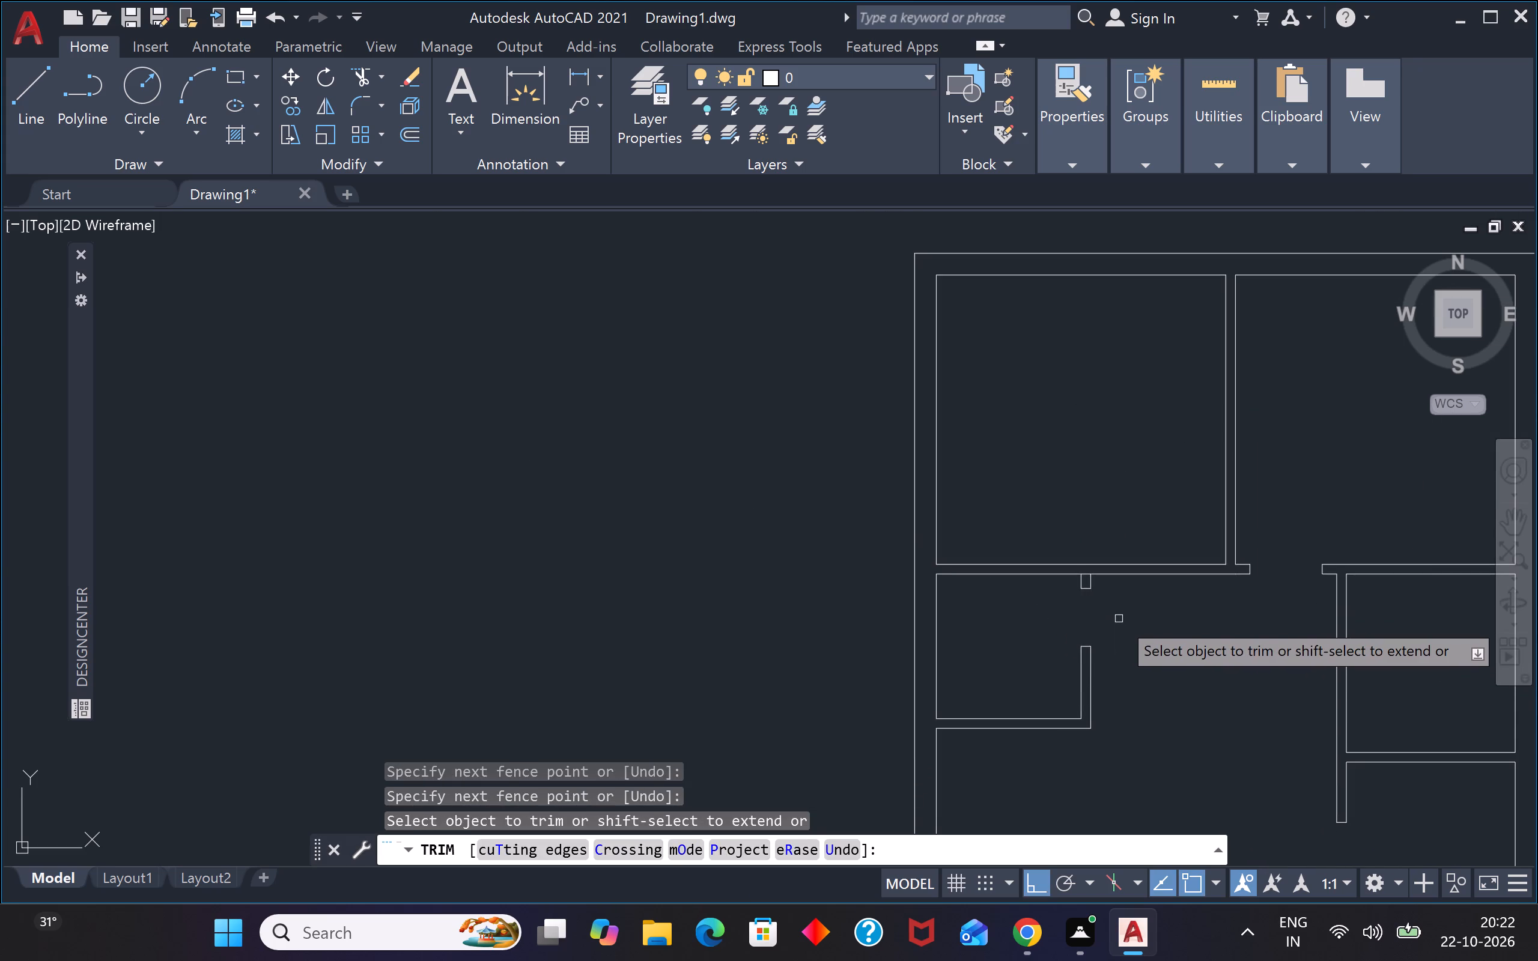
Trim the horizontal line closing the top of the left small room's vertical partition where it meets the upper partition.
{"action": "scroll", "coordinate": [1078, 578], "scroll_direction": "up", "scroll_amount": 4}
{"action": "left_click", "coordinate": [1122, 574]}
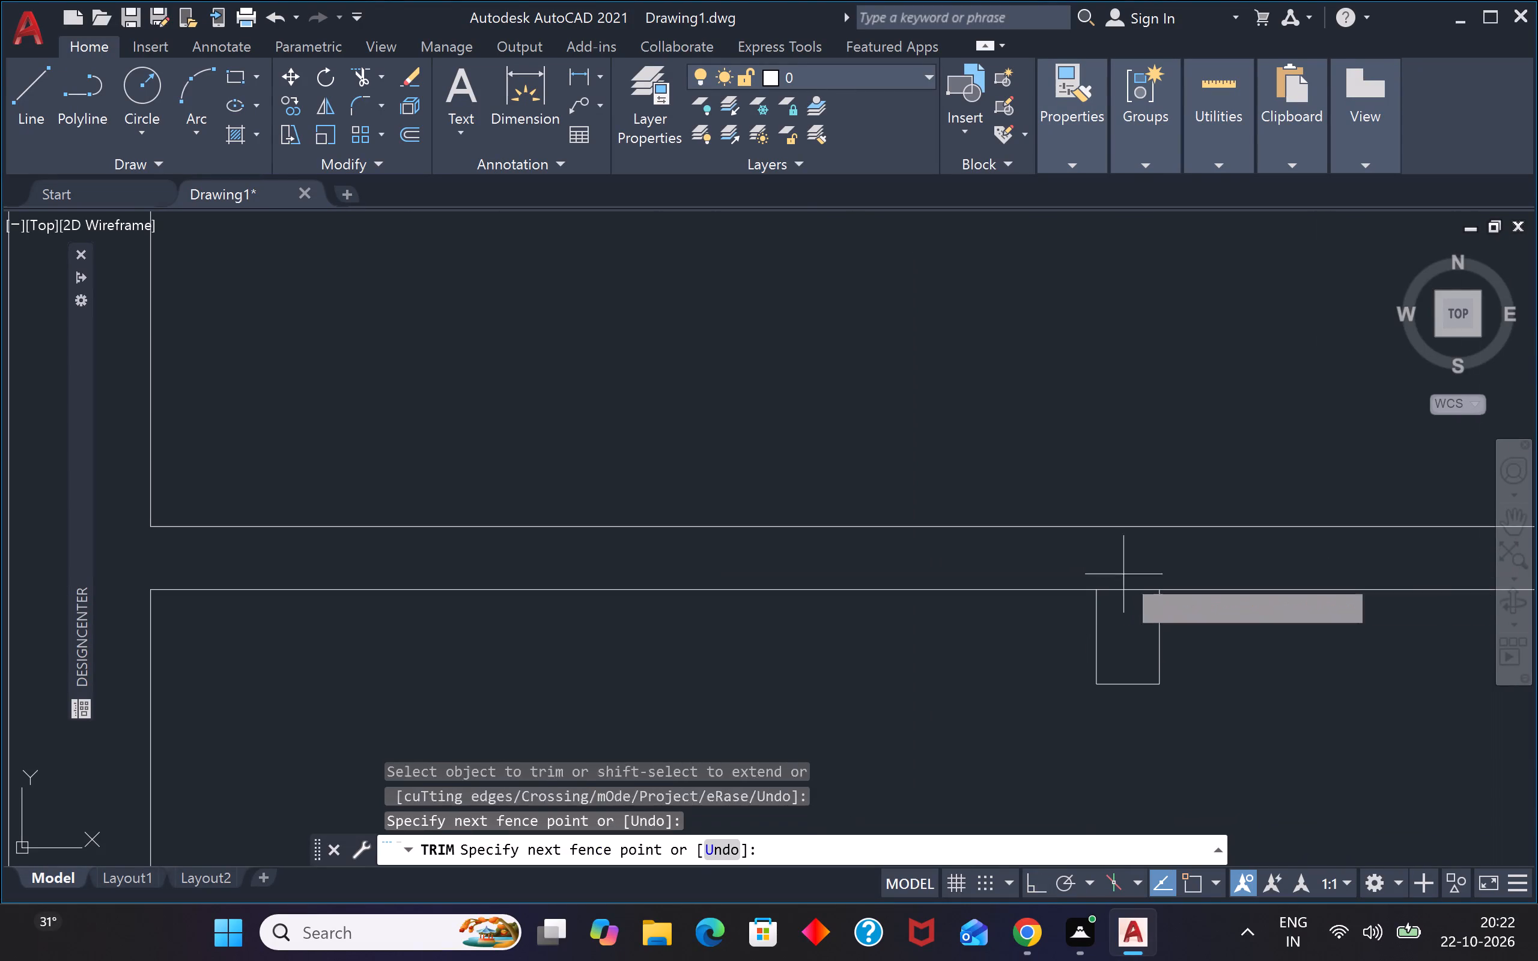
{"action": "left_click", "coordinate": [1131, 616]}
{"action": "key", "text": "Escape"}
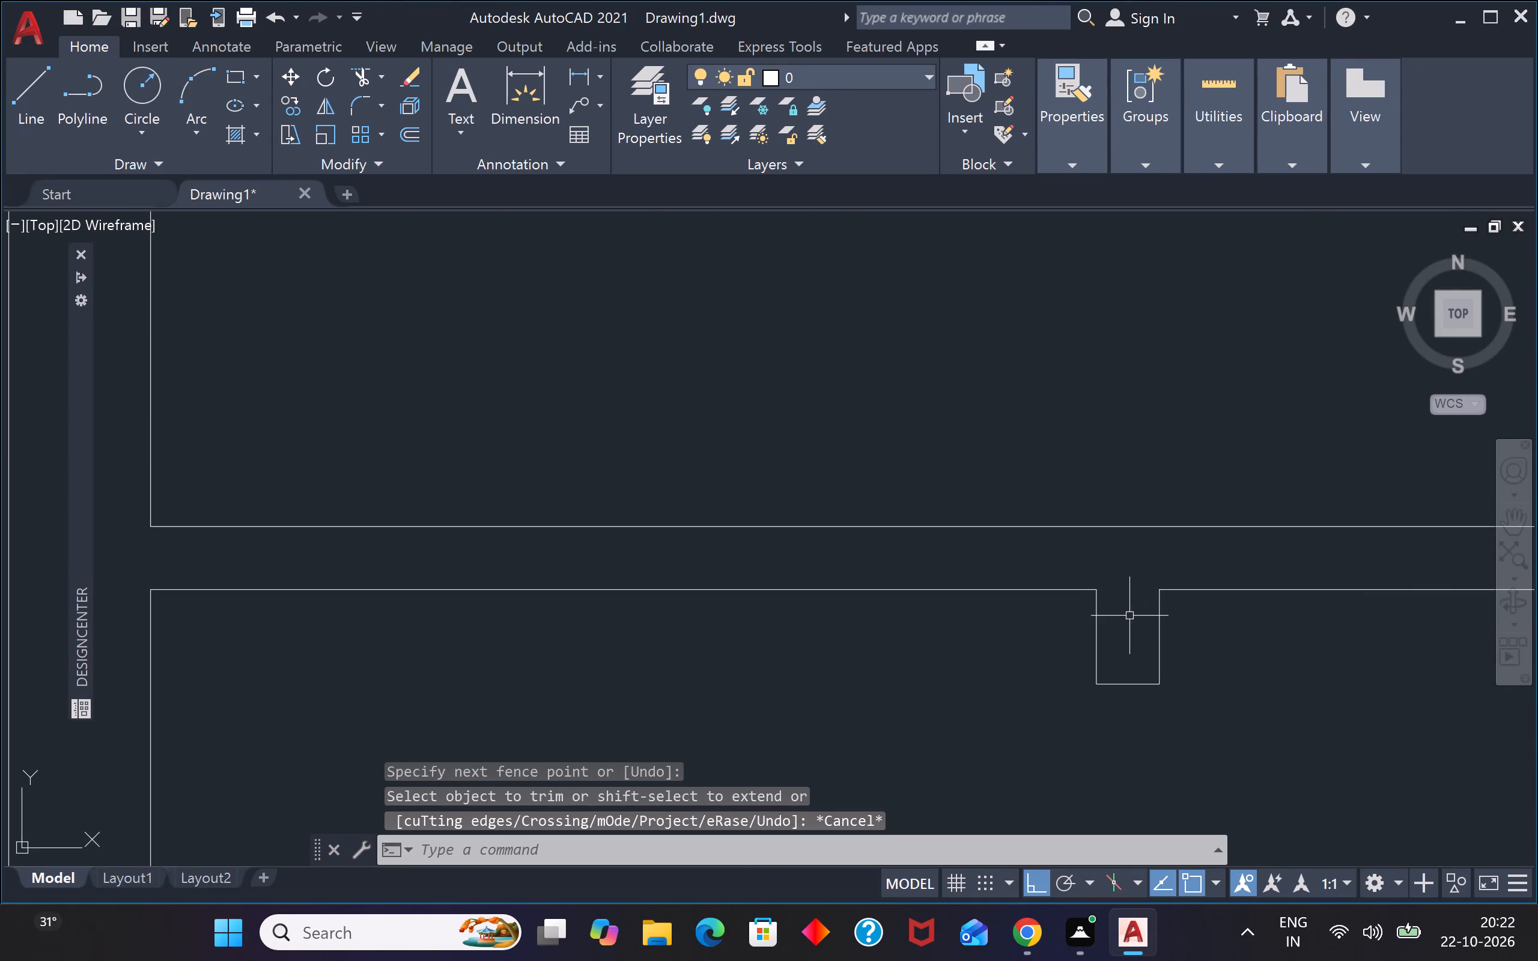
{"action": "key", "text": "Escape"}
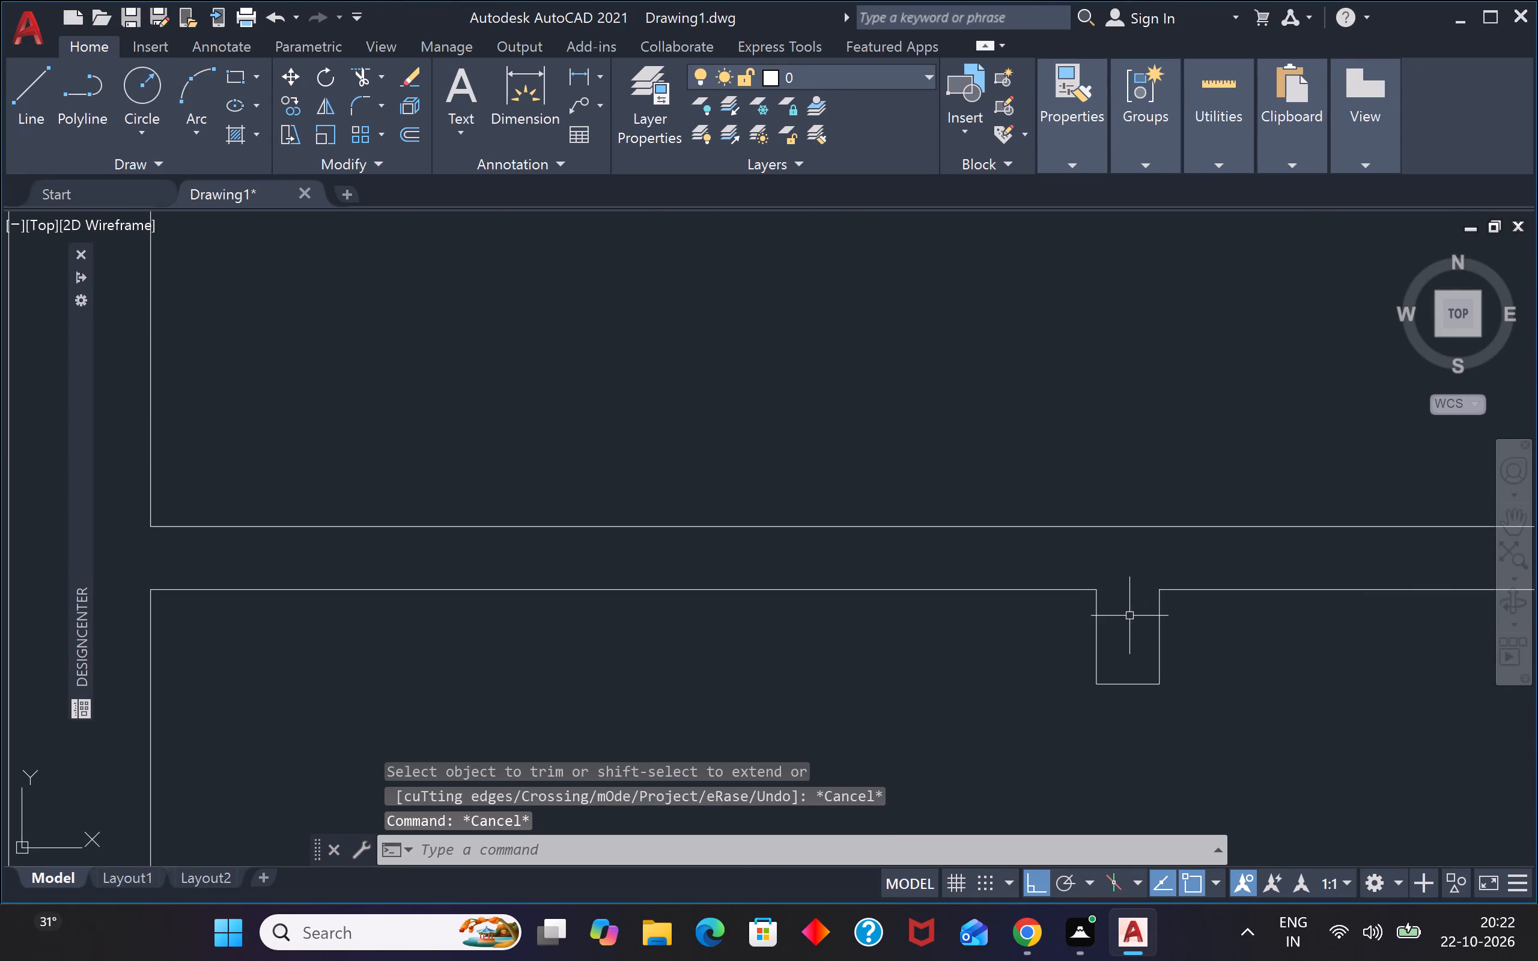
{"action": "key", "text": "o"}
{"action": "key", "text": "Escape"}
{"action": "key", "text": "Escape"}
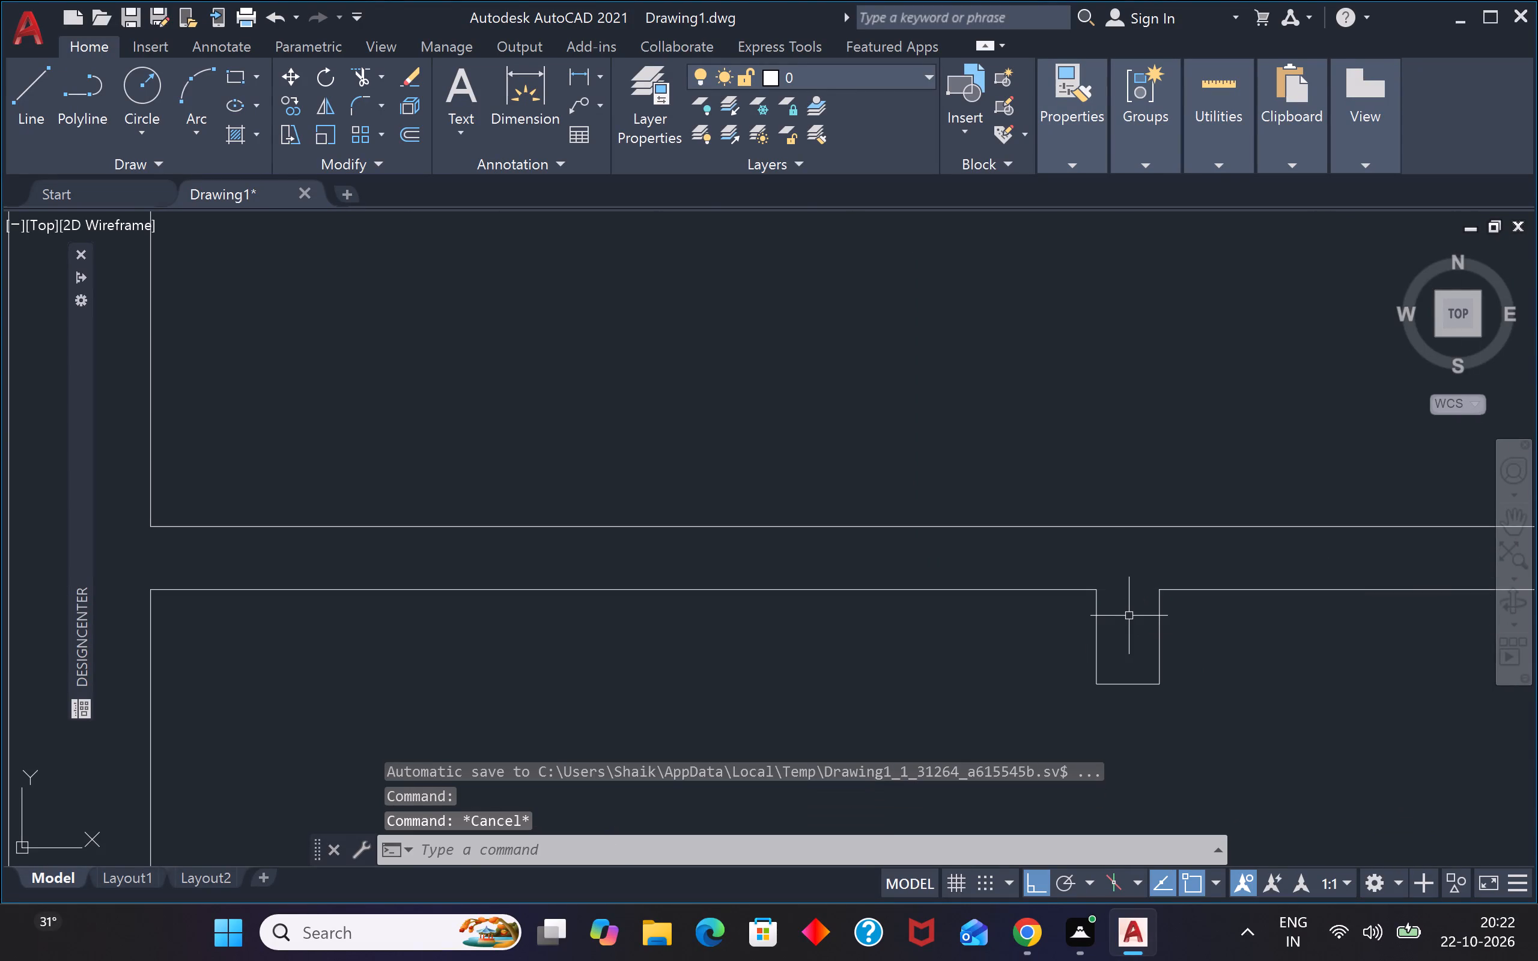
Draw a horizontal line across the top of the right small room's vertical partition, joining its two faces.
{"action": "scroll", "coordinate": [1144, 619], "scroll_direction": "down", "scroll_amount": 3}
{"action": "scroll", "coordinate": [1241, 648], "scroll_direction": "down", "scroll_amount": 4}
{"action": "scroll", "coordinate": [1312, 661], "scroll_direction": "up", "scroll_amount": 3}
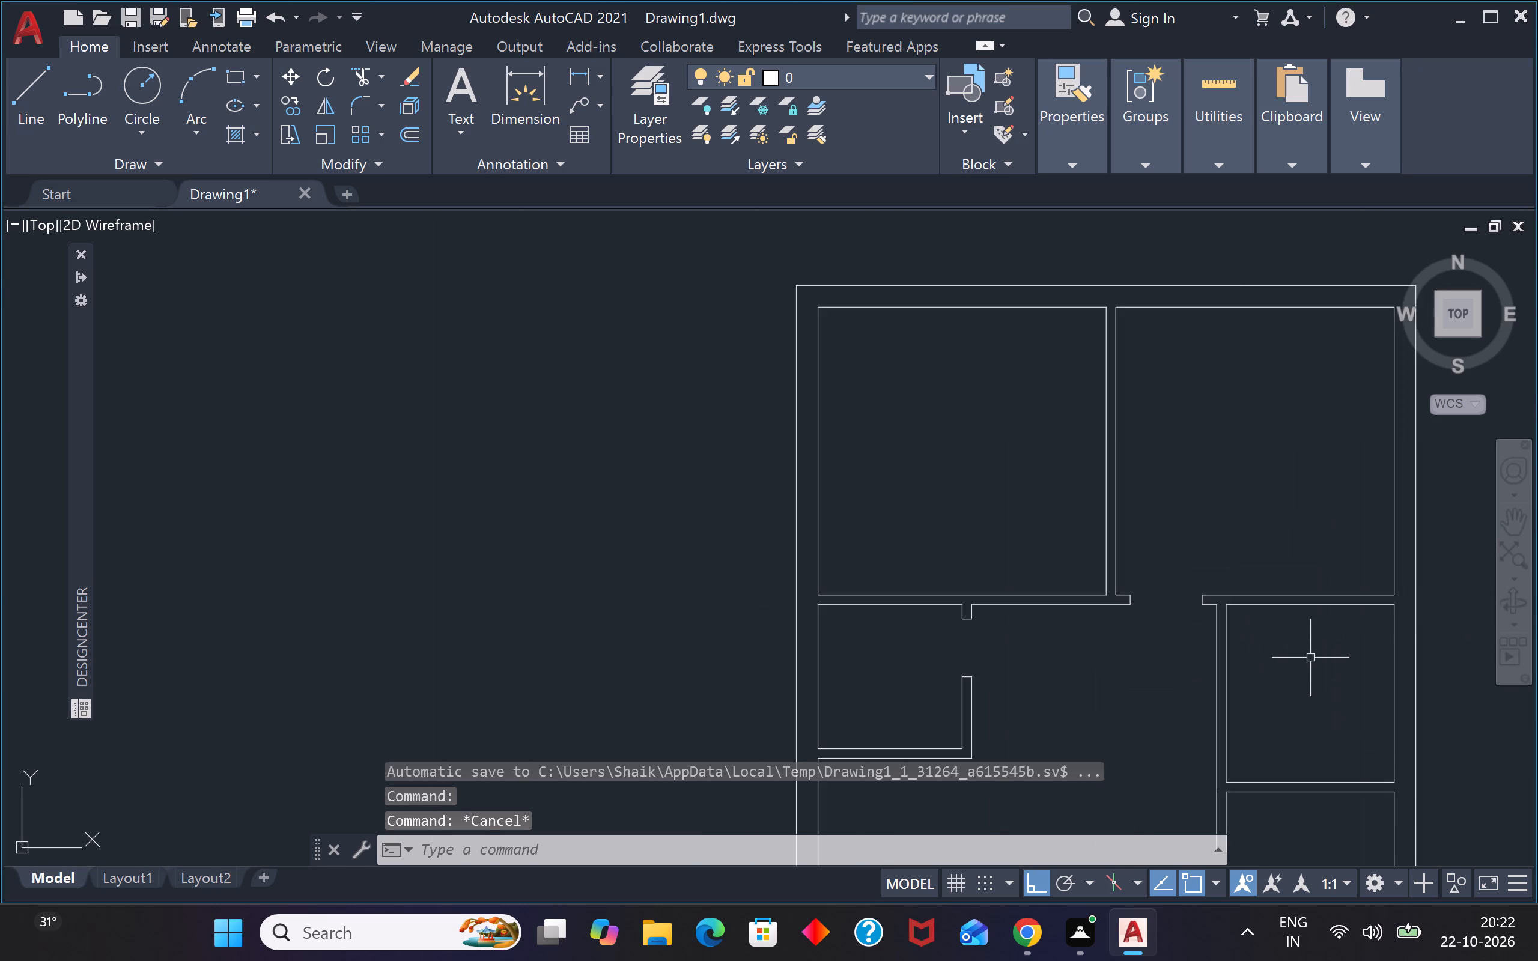
{"action": "scroll", "coordinate": [1310, 659], "scroll_direction": "up", "scroll_amount": 1}
{"action": "type", "text": "l"}
{"action": "key", "text": "space"}
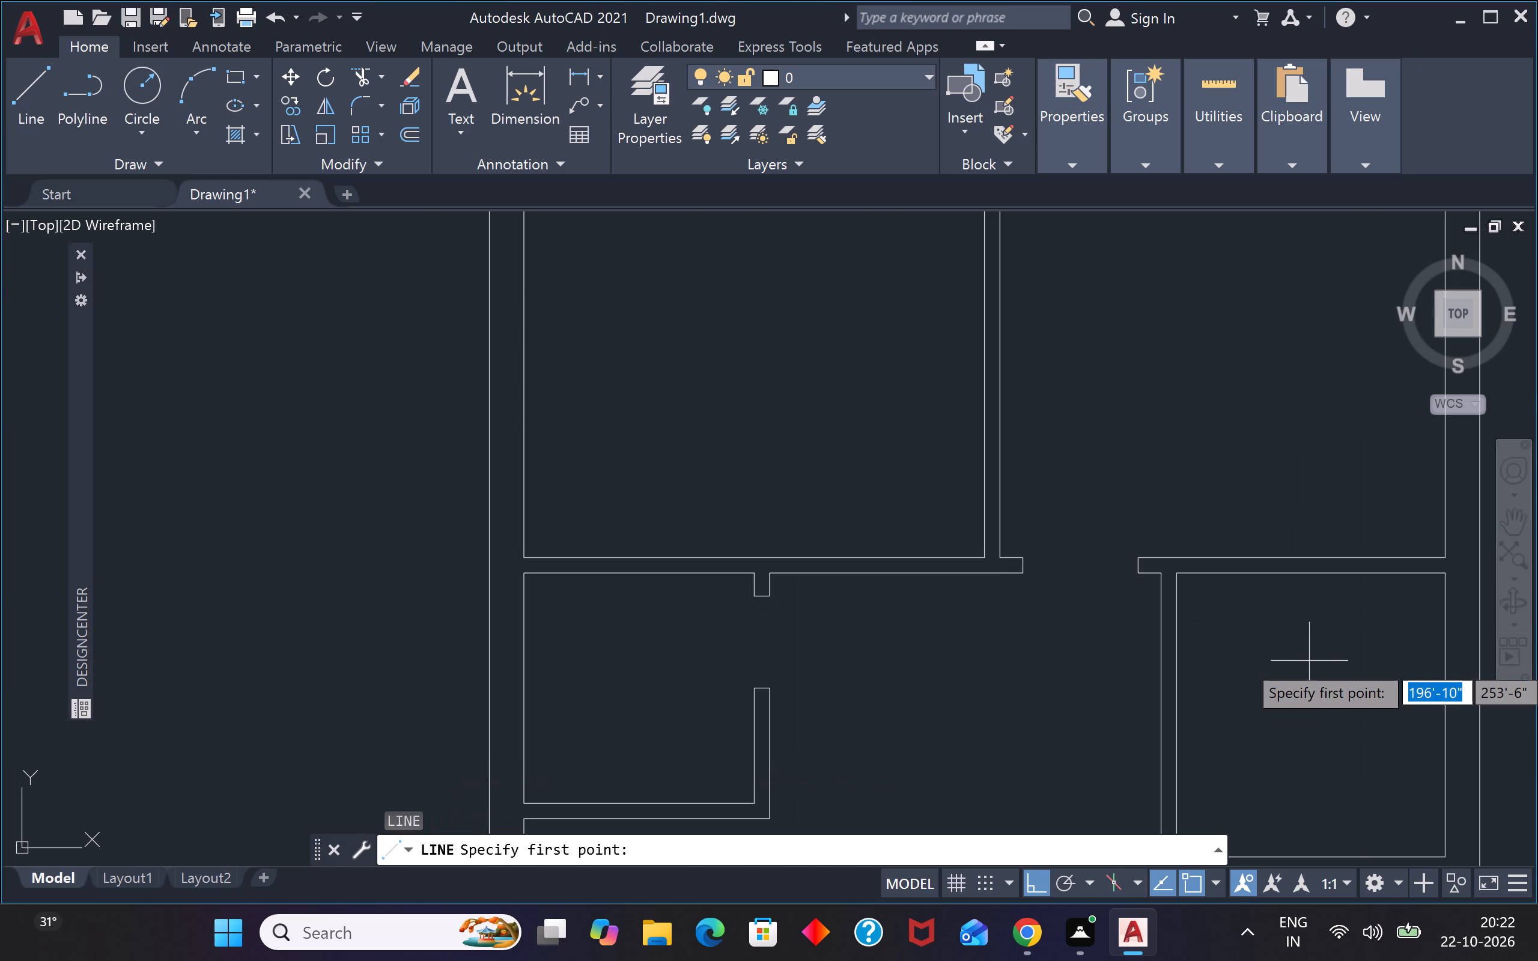
{"action": "scroll", "coordinate": [1179, 593], "scroll_direction": "up", "scroll_amount": 3}
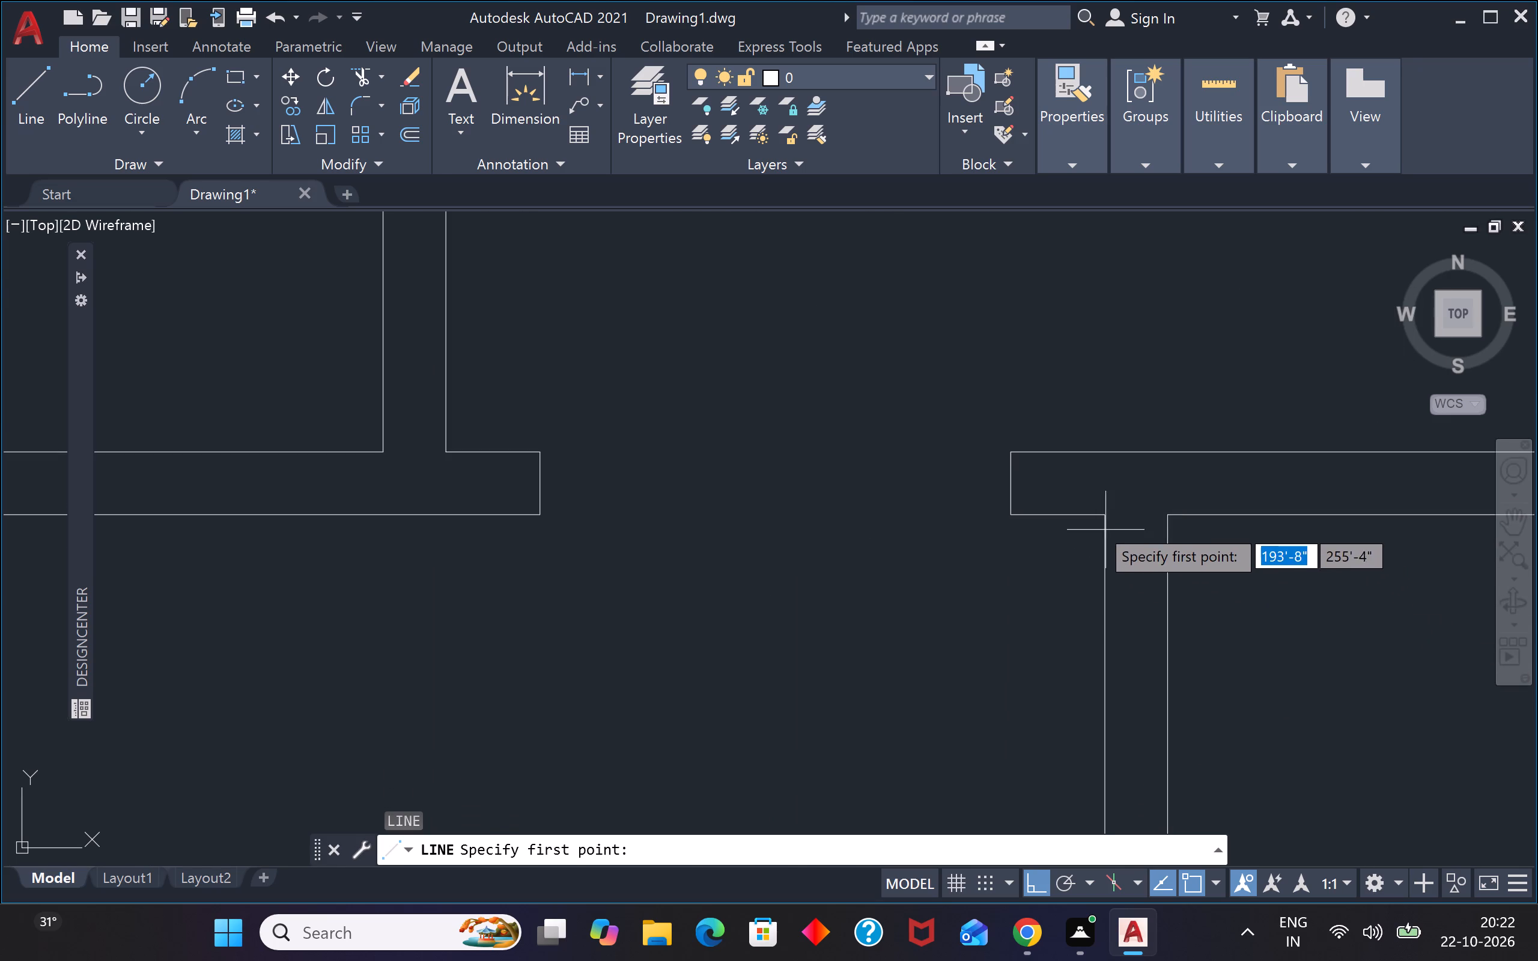
{"action": "left_click", "coordinate": [1105, 515]}
{"action": "left_click", "coordinate": [1171, 516]}
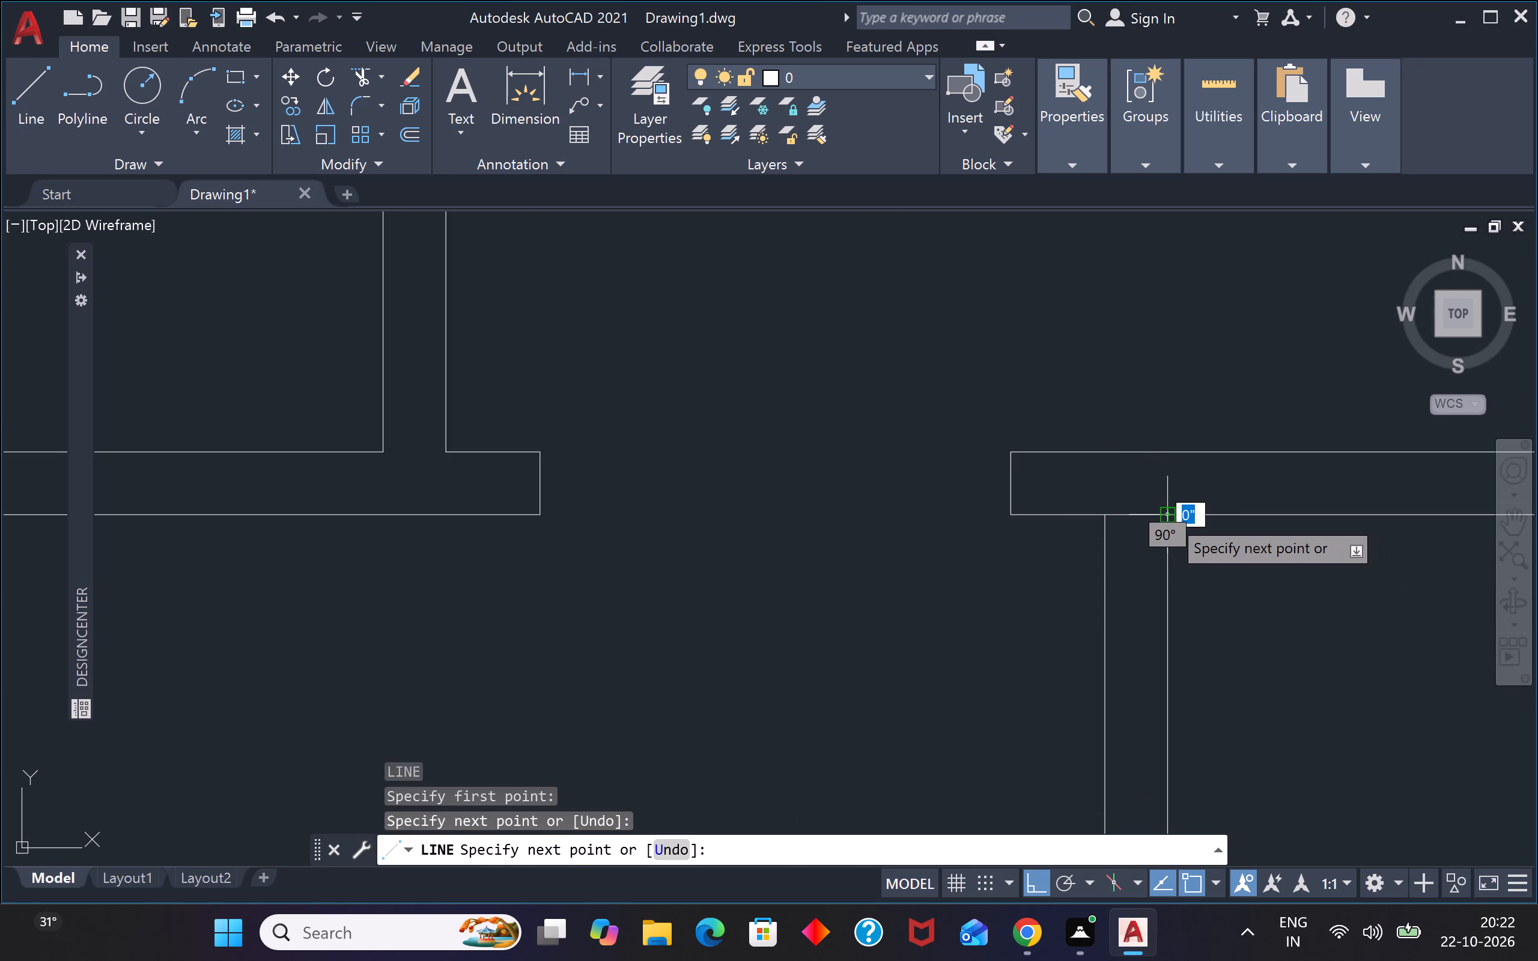
{"action": "key", "text": "Escape"}
Offset the line across the right small room's vertical partition 8" downward to mark a door jamb.
{"action": "type", "text": "o"}
{"action": "key", "text": "space"}
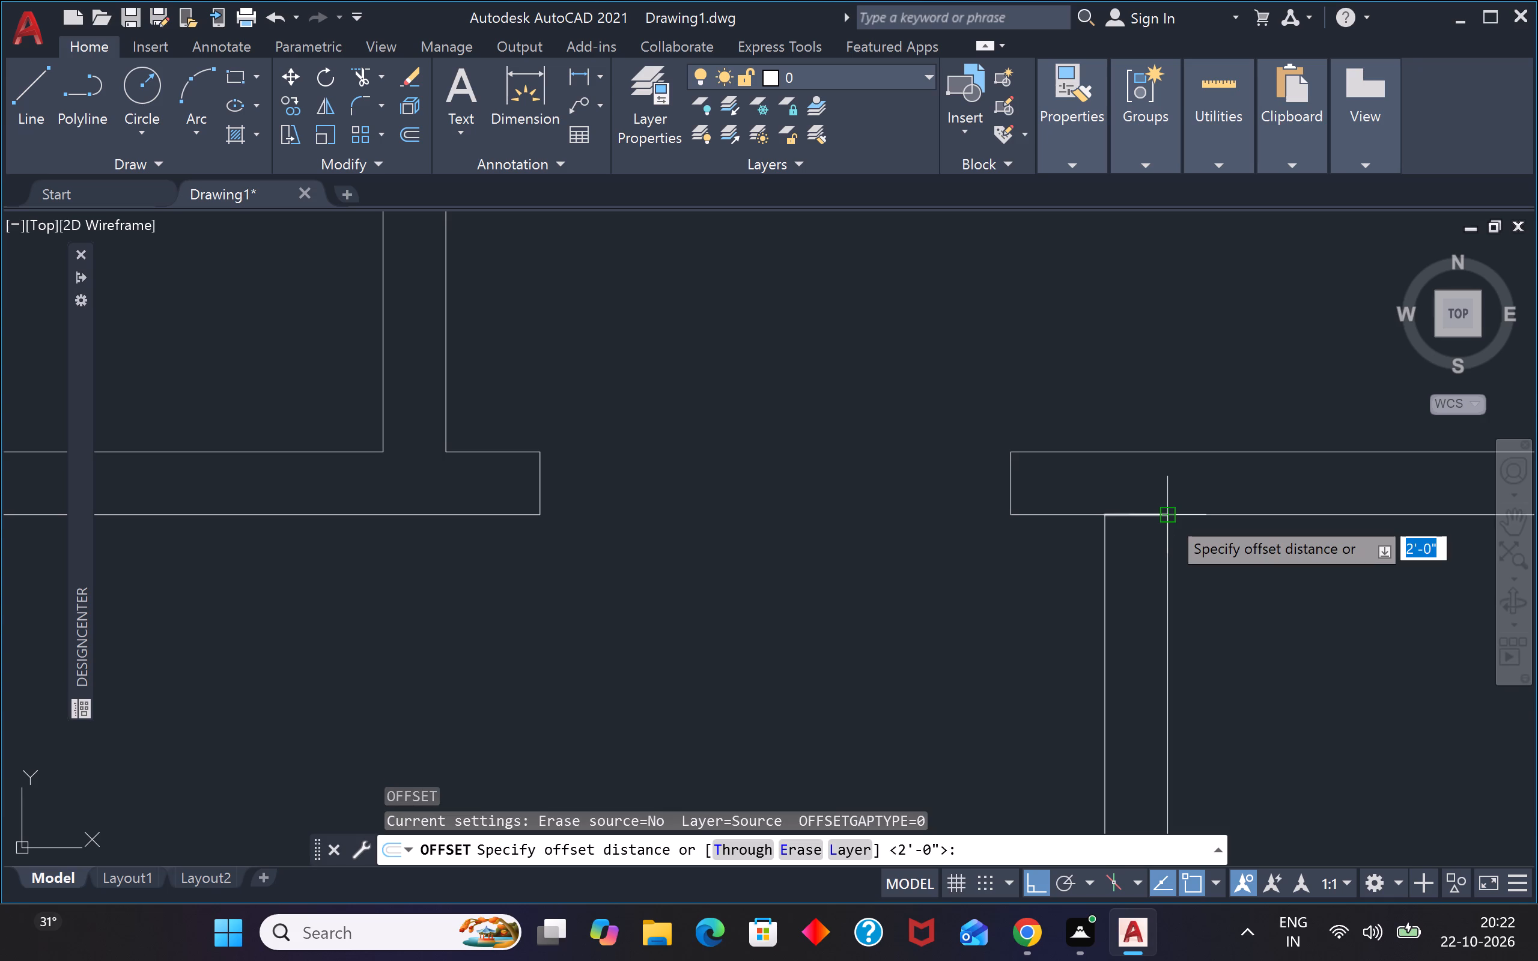
{"action": "key", "text": "8"}
{"action": "key", "text": "shift+quotedbl"}
{"action": "key", "text": "Return"}
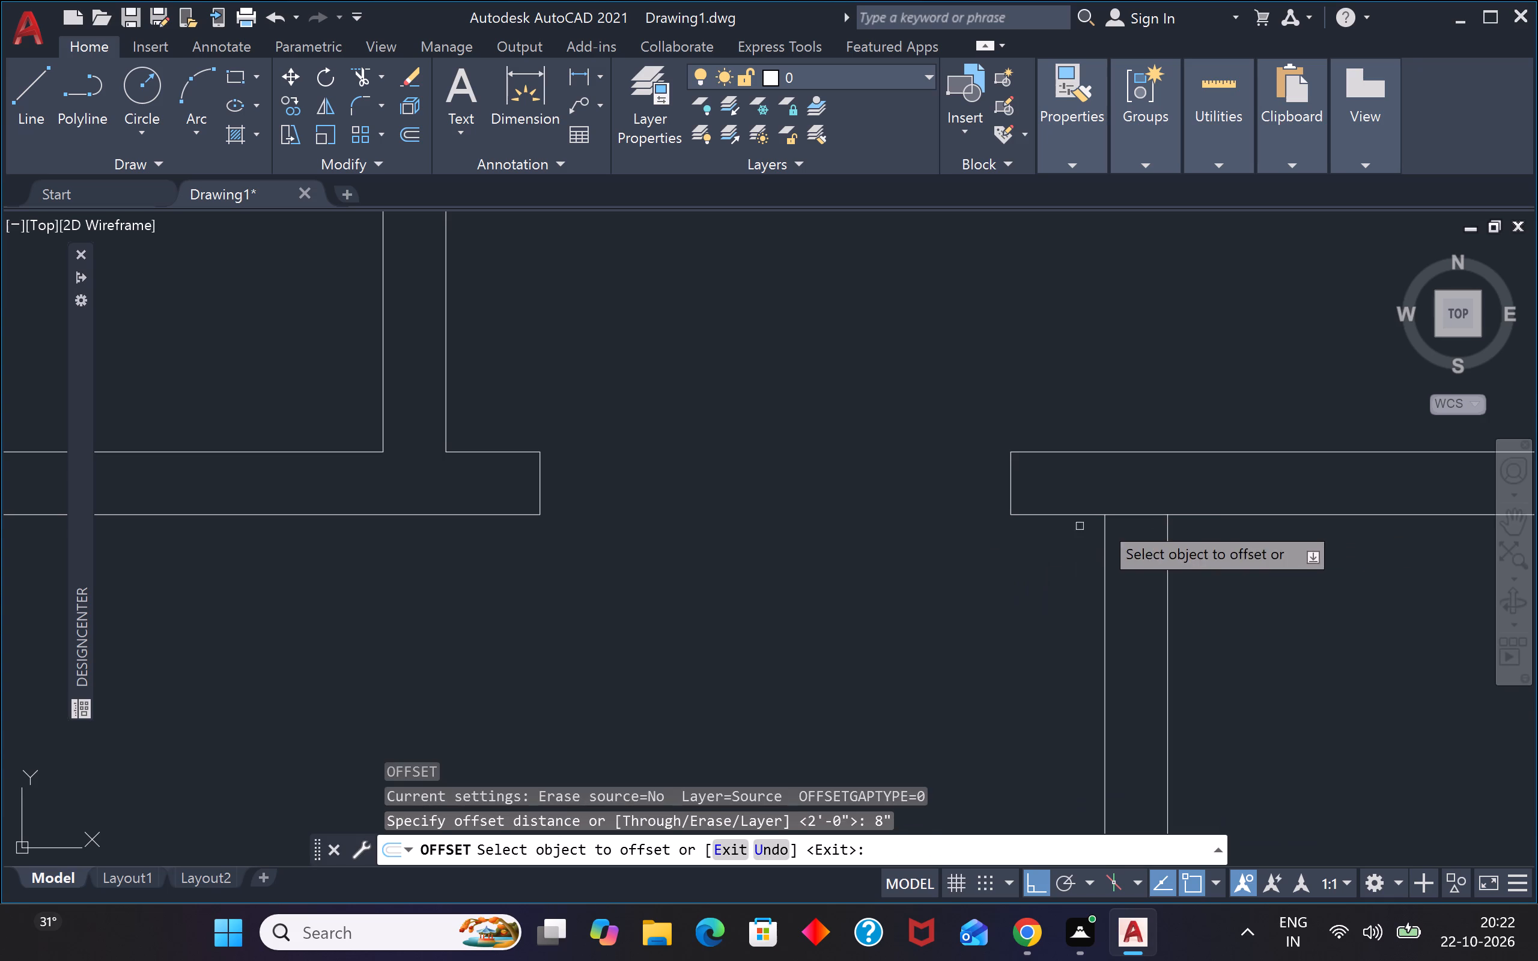
{"action": "left_click", "coordinate": [1133, 514]}
{"action": "left_click", "coordinate": [1146, 612]}
{"action": "scroll", "coordinate": [1145, 611], "scroll_direction": "down", "scroll_amount": 4}
{"action": "scroll", "coordinate": [1144, 658], "scroll_direction": "up", "scroll_amount": 2}
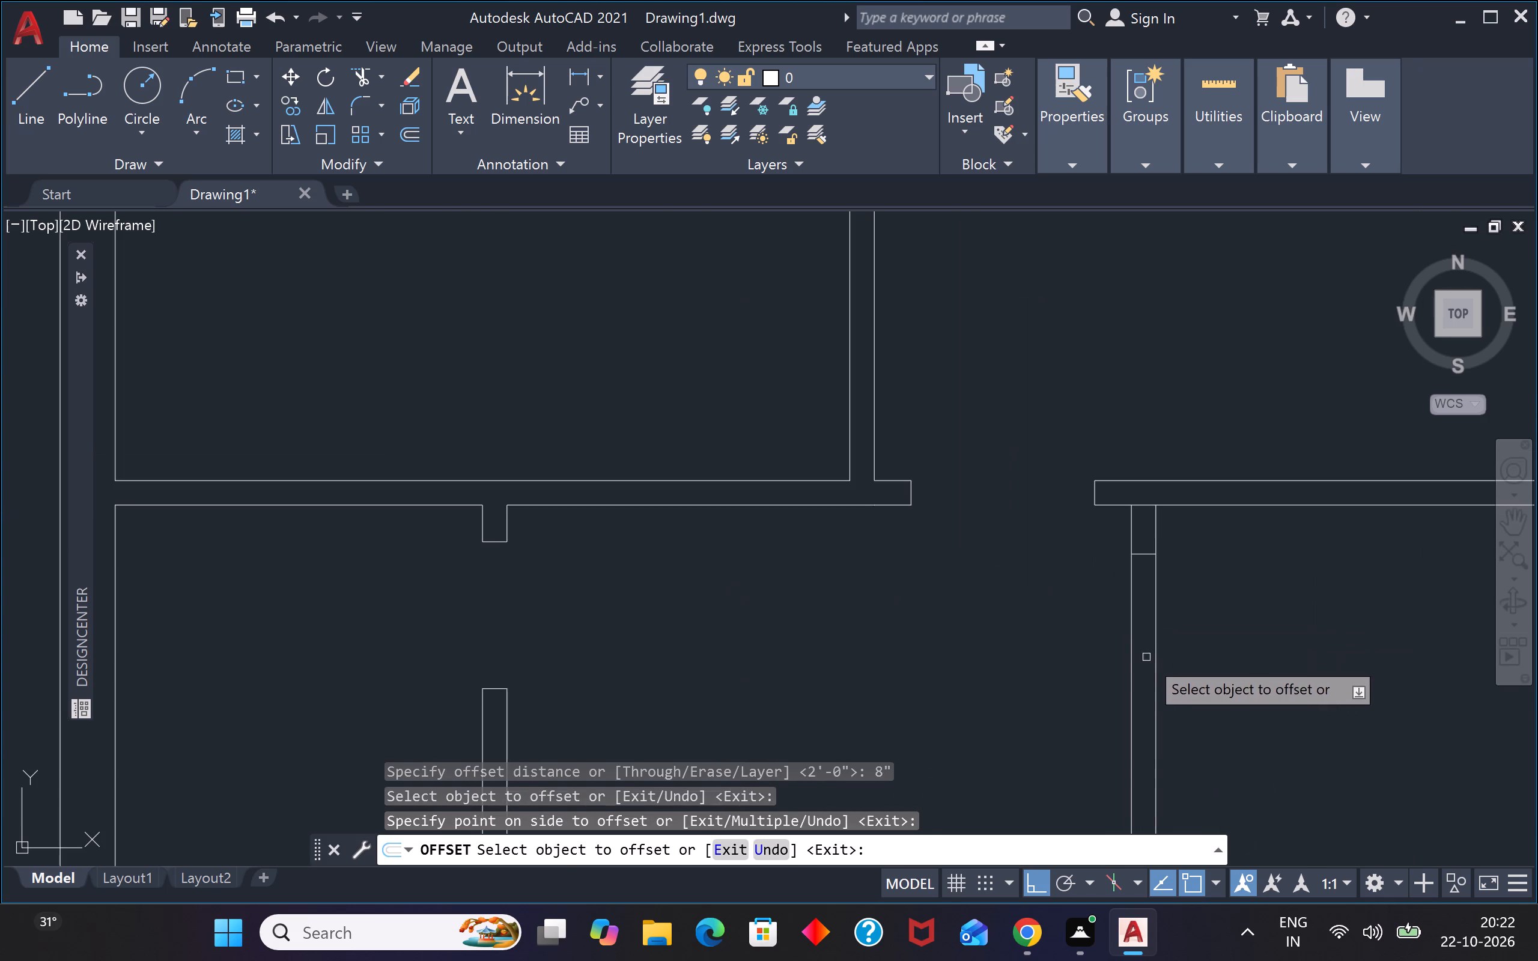
{"action": "key", "text": "Escape"}
{"action": "key", "text": "Escape"}
Offset the right partition's upper jamb line 2' downward to mark the door's second jamb.
{"action": "key", "text": "o"}
{"action": "key", "text": "space"}
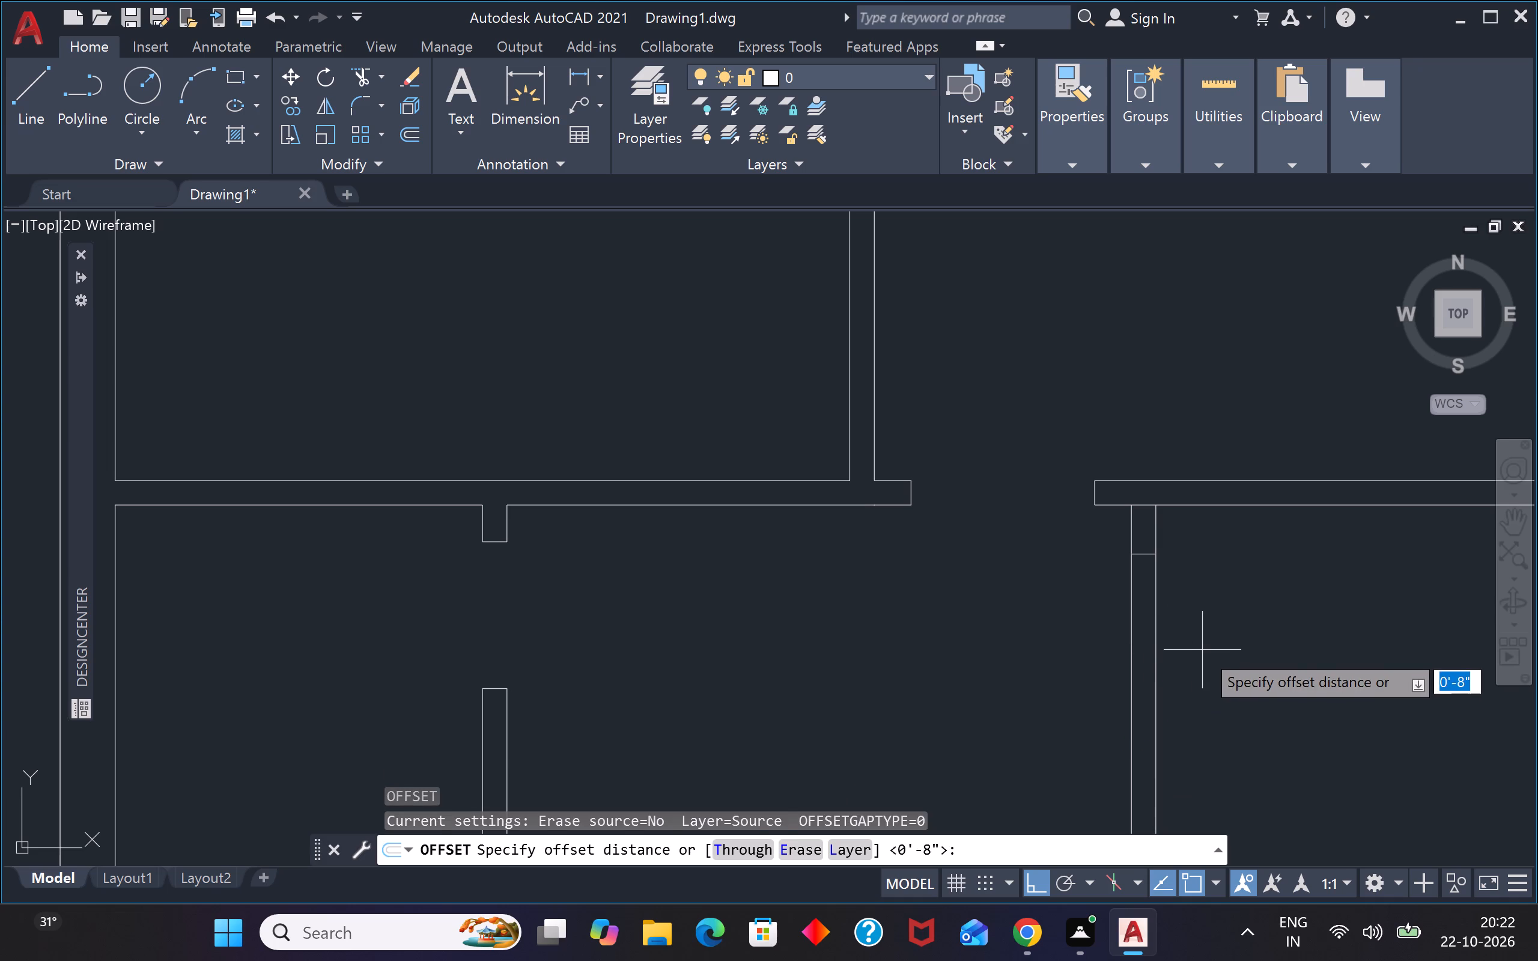
{"action": "key", "text": "Escape"}
{"action": "key", "text": "Escape"}
{"action": "type", "text": "o"}
{"action": "key", "text": "space"}
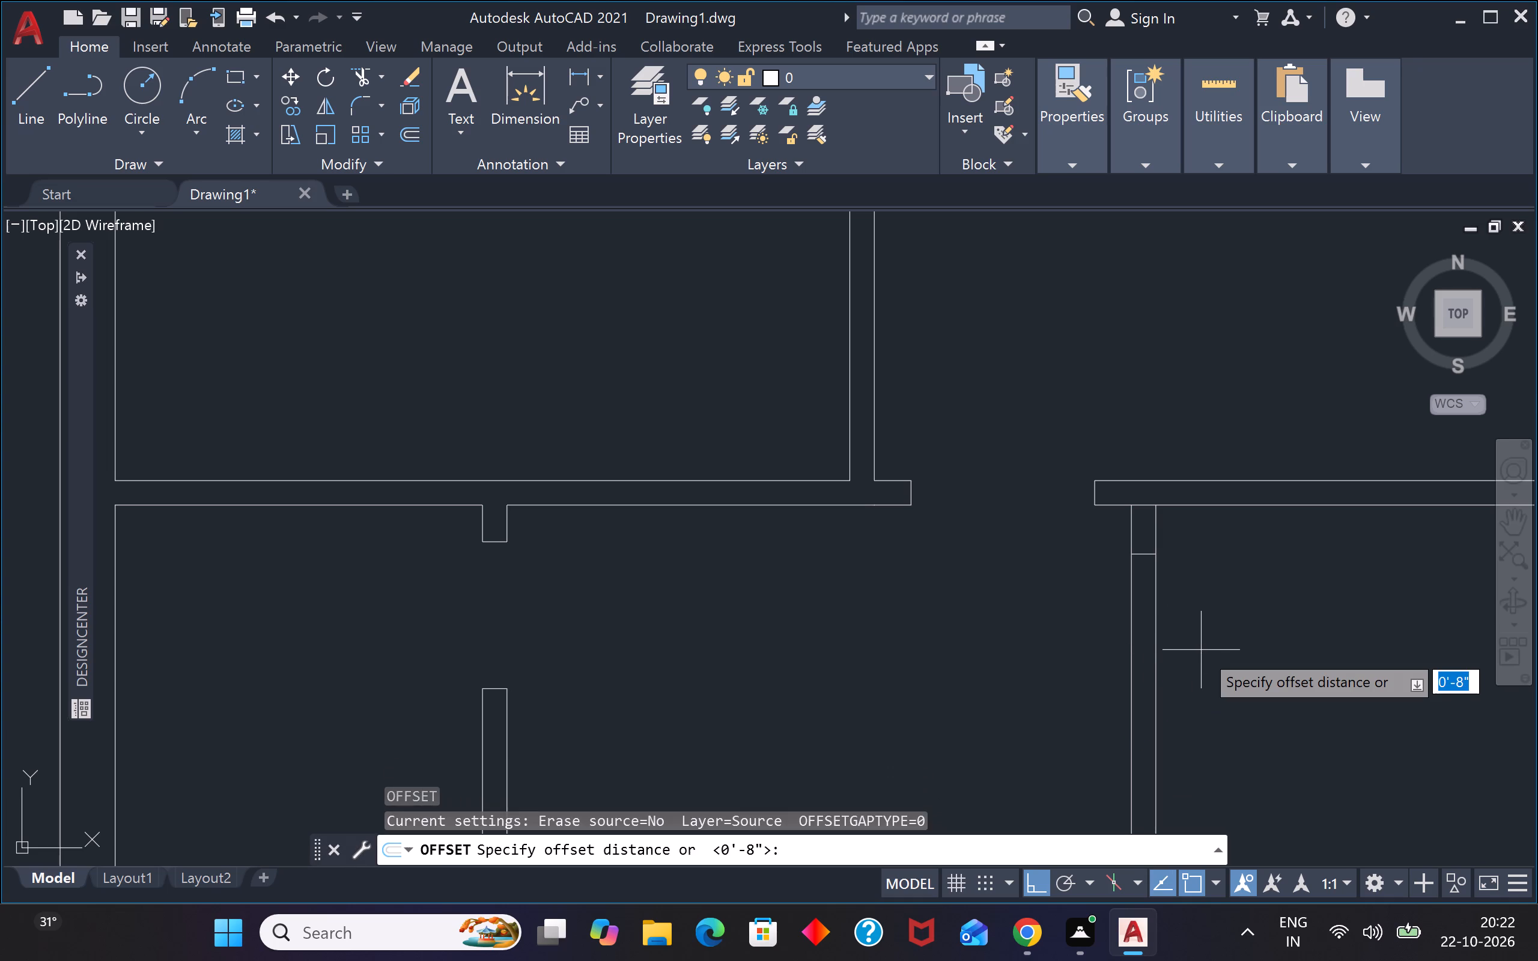
{"action": "type", "text": "2'"}
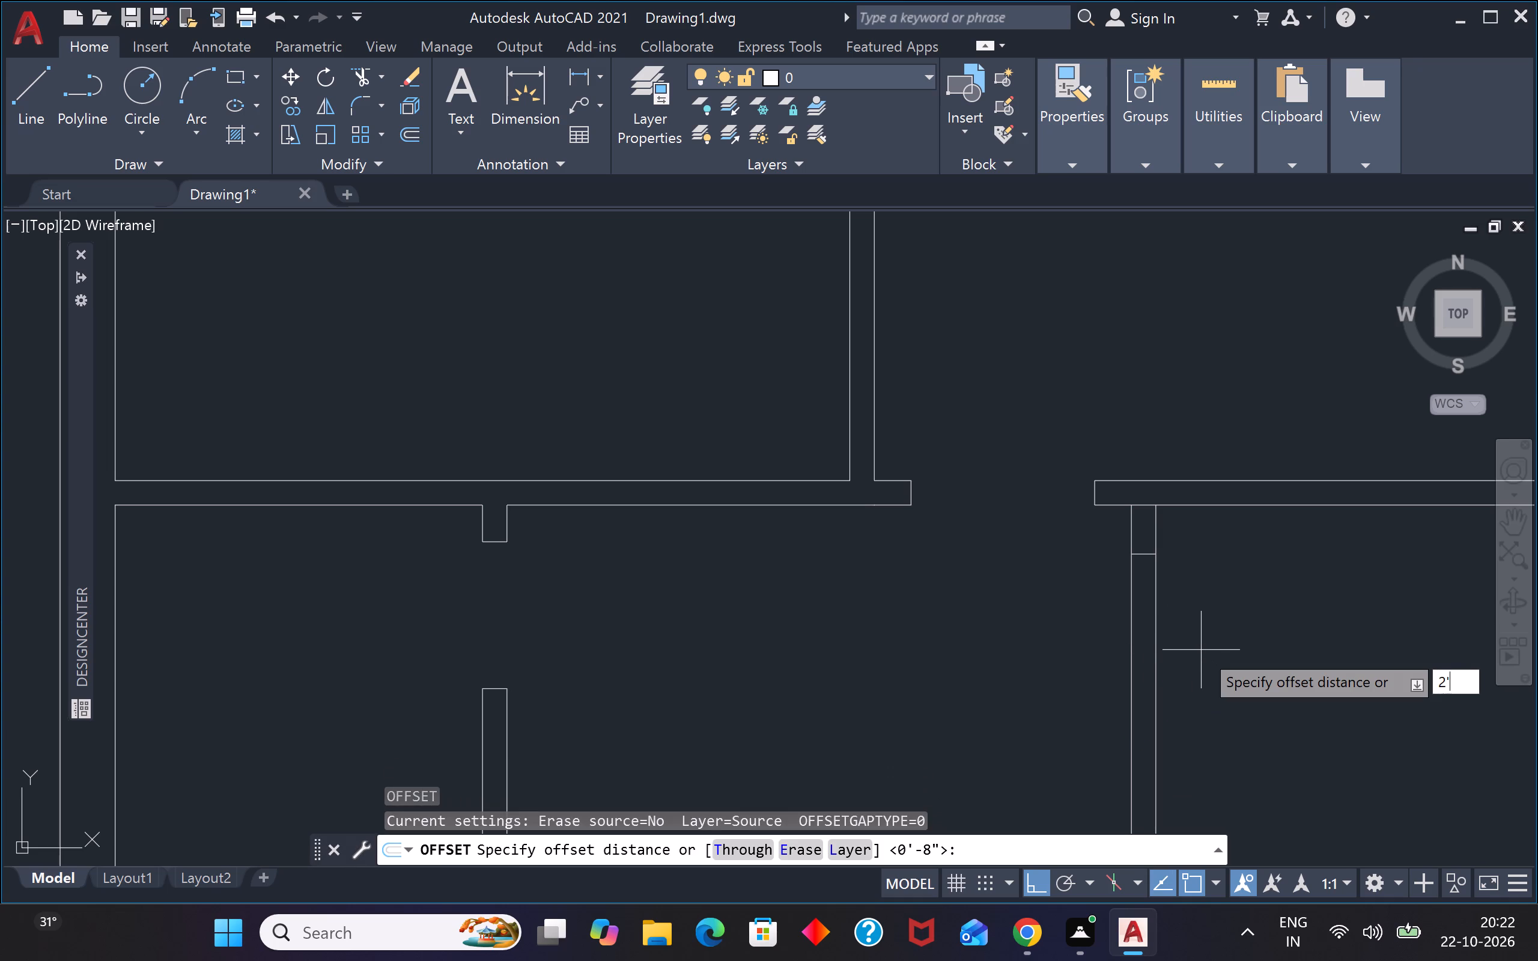
{"action": "key", "text": "Return"}
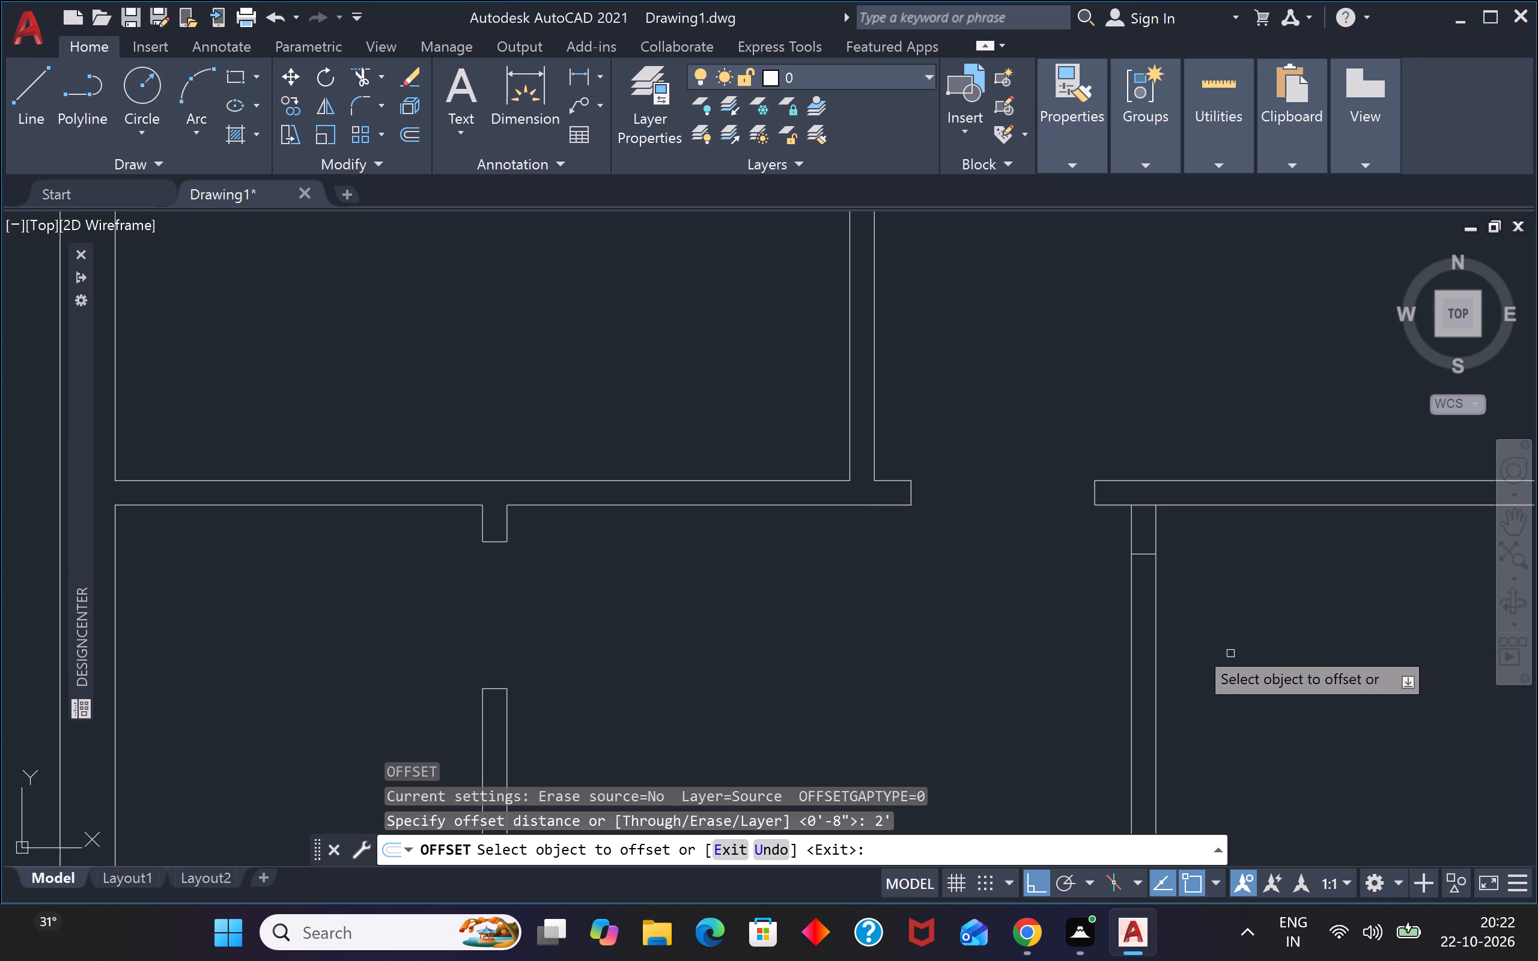
{"action": "left_click", "coordinate": [1147, 553]}
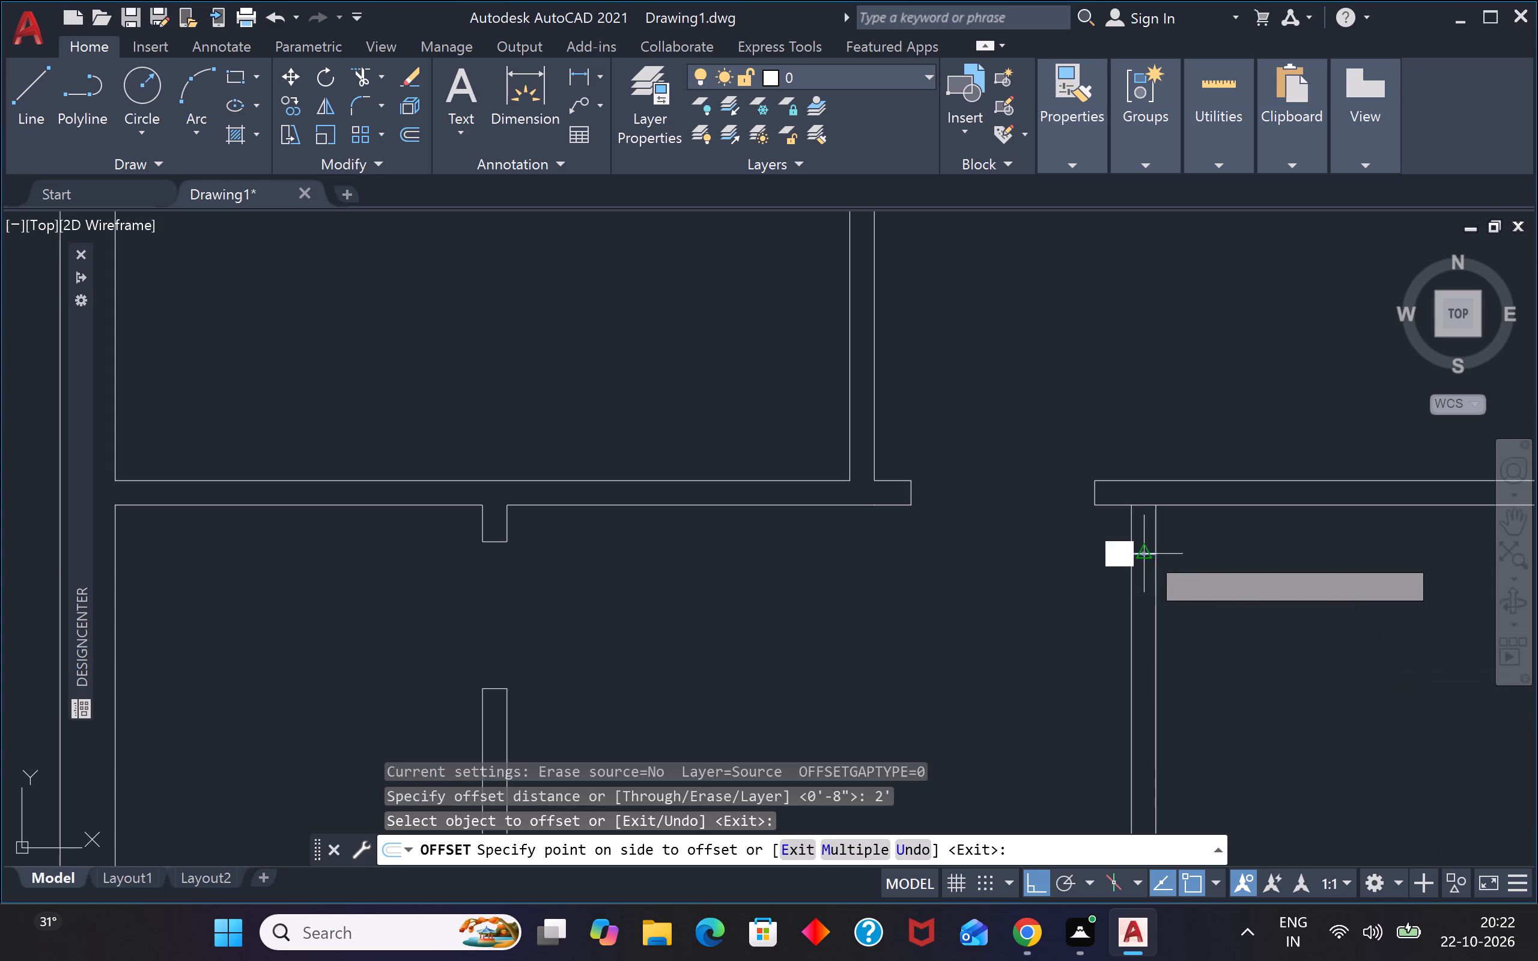
{"action": "left_click", "coordinate": [1144, 659]}
{"action": "key", "text": "Escape"}
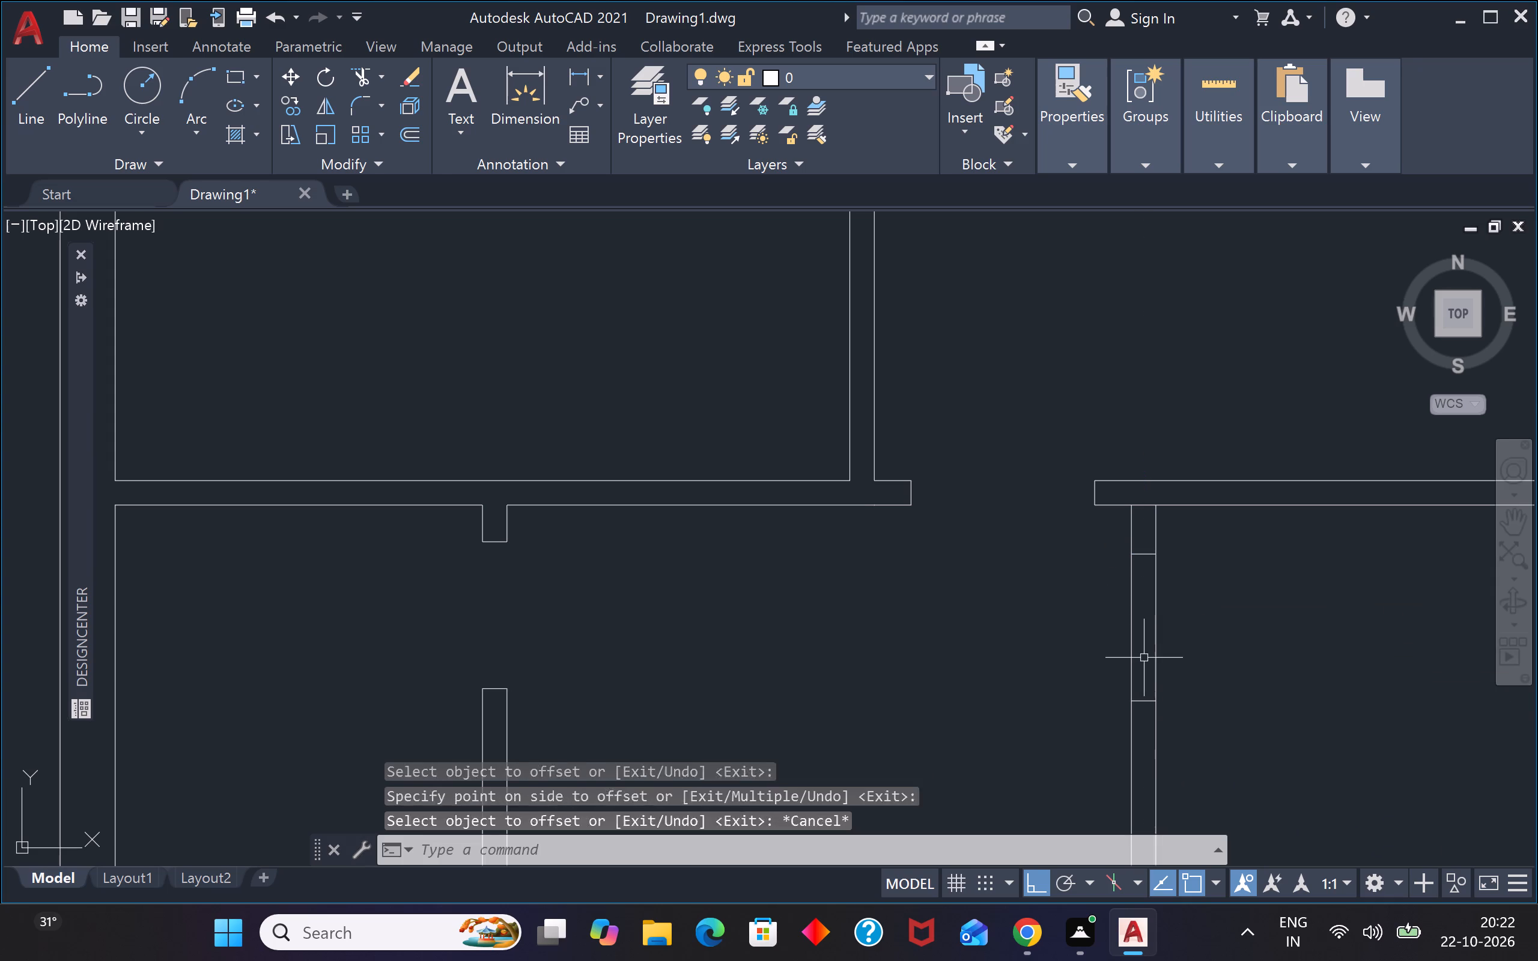
{"action": "key", "text": "Escape"}
Trim both faces of the right small room's vertical partition between the two jambs to open the doorway.
{"action": "type", "text": "tr"}
{"action": "key", "text": "space"}
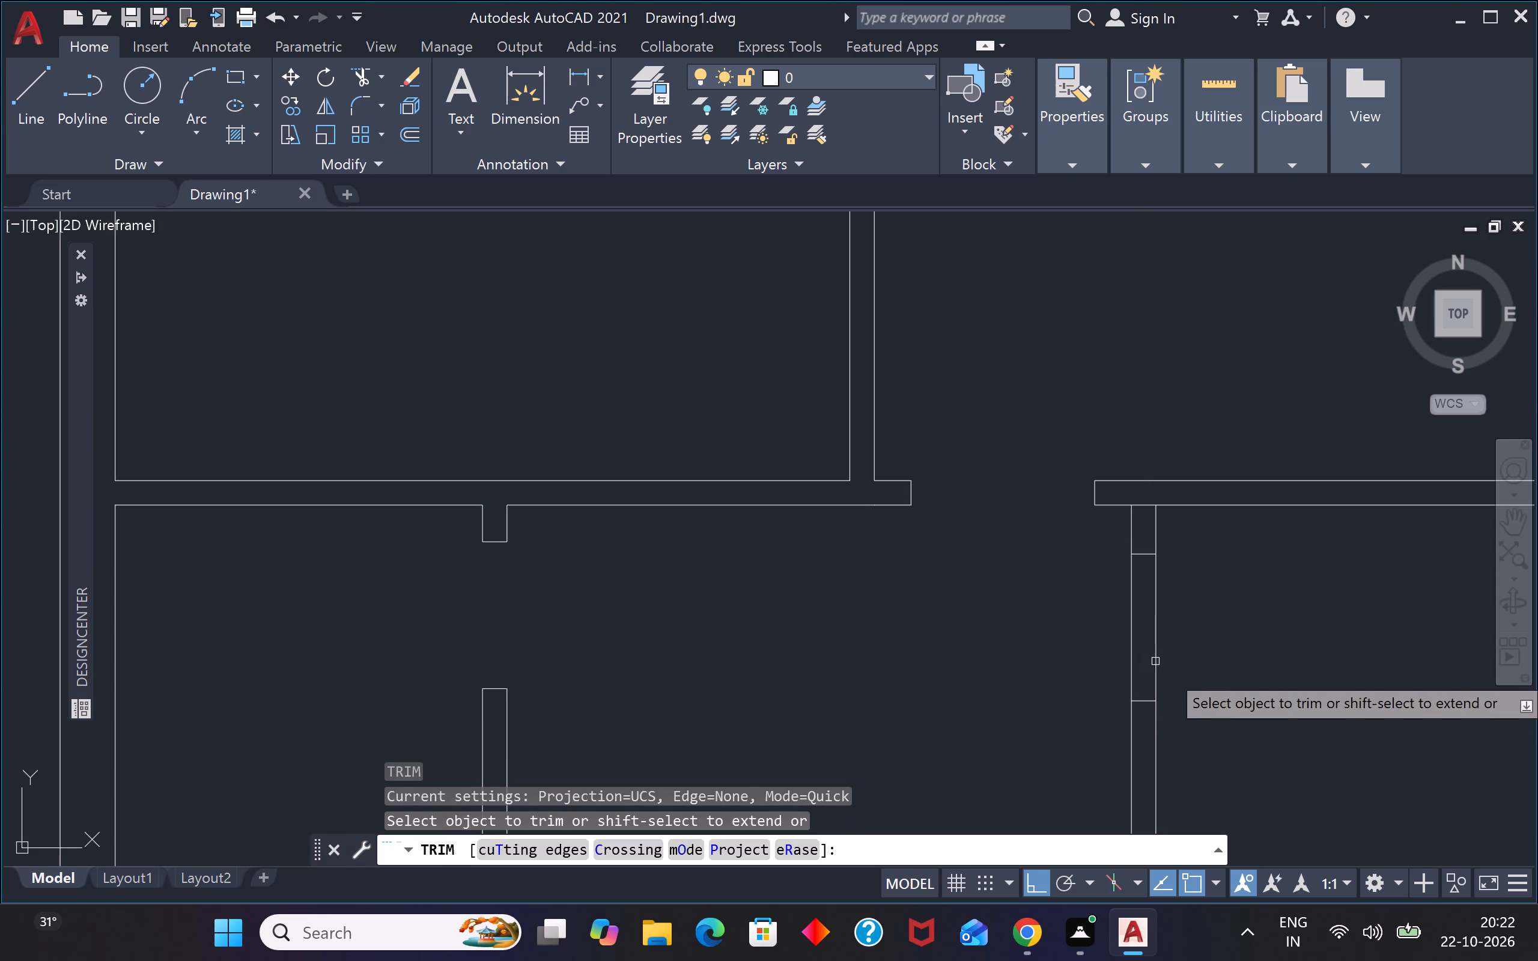
{"action": "left_click", "coordinate": [1217, 628]}
{"action": "left_click", "coordinate": [994, 641]}
Trim the horizontal line closing the top of the right small room's vertical partition where it meets the upper partition.
{"action": "scroll", "coordinate": [1119, 506], "scroll_direction": "up", "scroll_amount": 3}
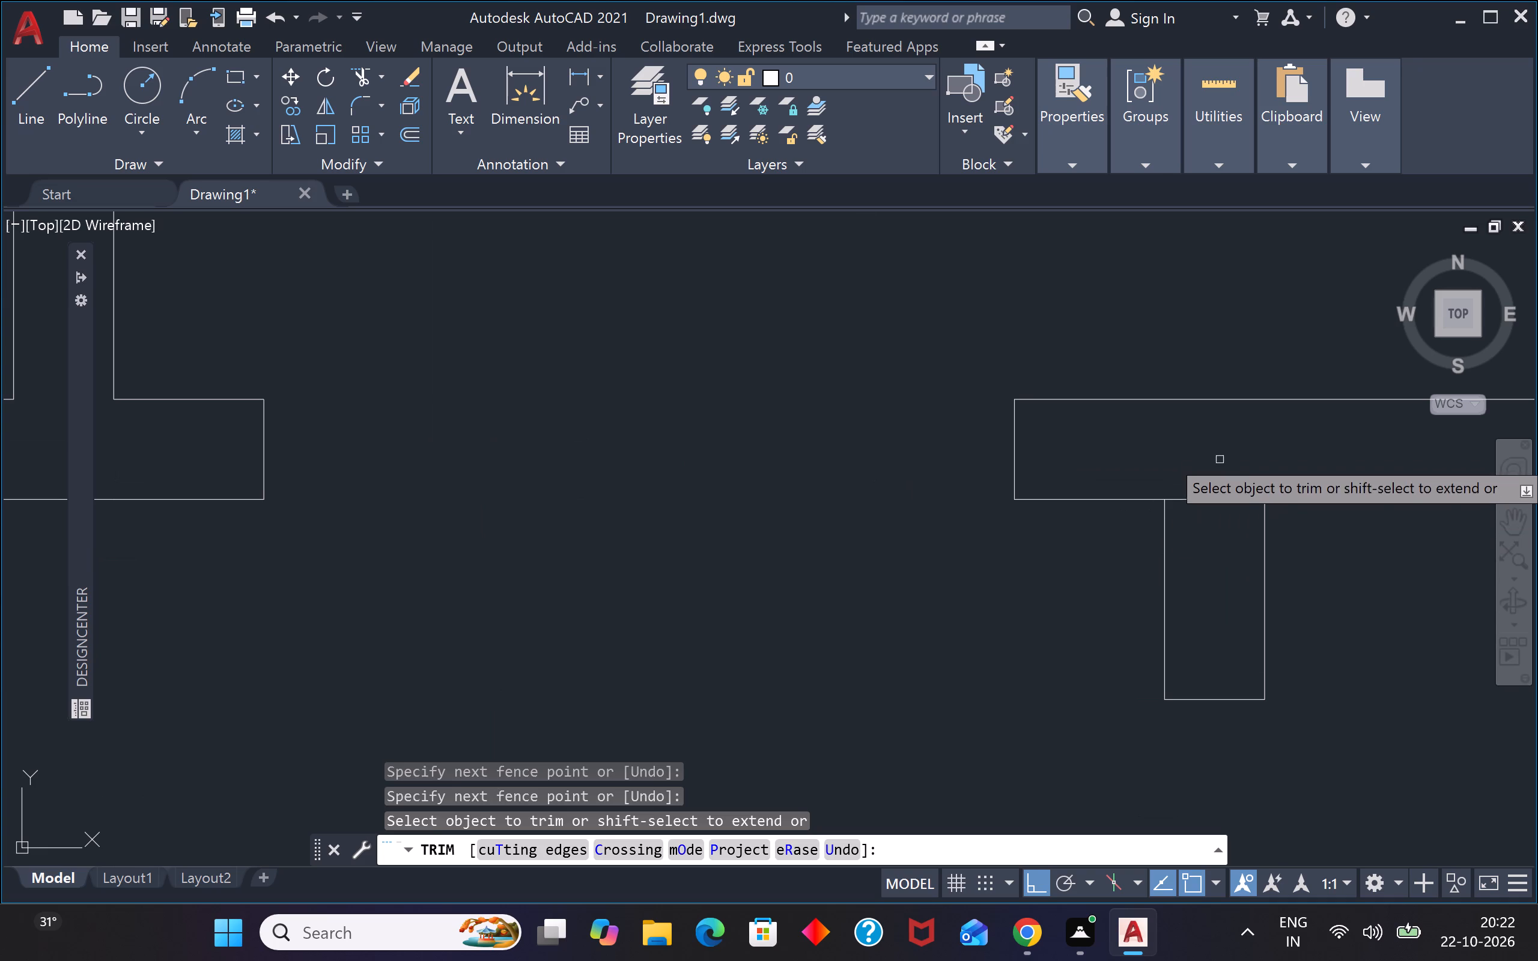
{"action": "left_click", "coordinate": [1223, 449]}
{"action": "left_click", "coordinate": [1223, 539]}
{"action": "scroll", "coordinate": [1219, 524], "scroll_direction": "down", "scroll_amount": 5}
{"action": "scroll", "coordinate": [1161, 553], "scroll_direction": "down", "scroll_amount": 3}
{"action": "scroll", "coordinate": [1131, 596], "scroll_direction": "up", "scroll_amount": 1}
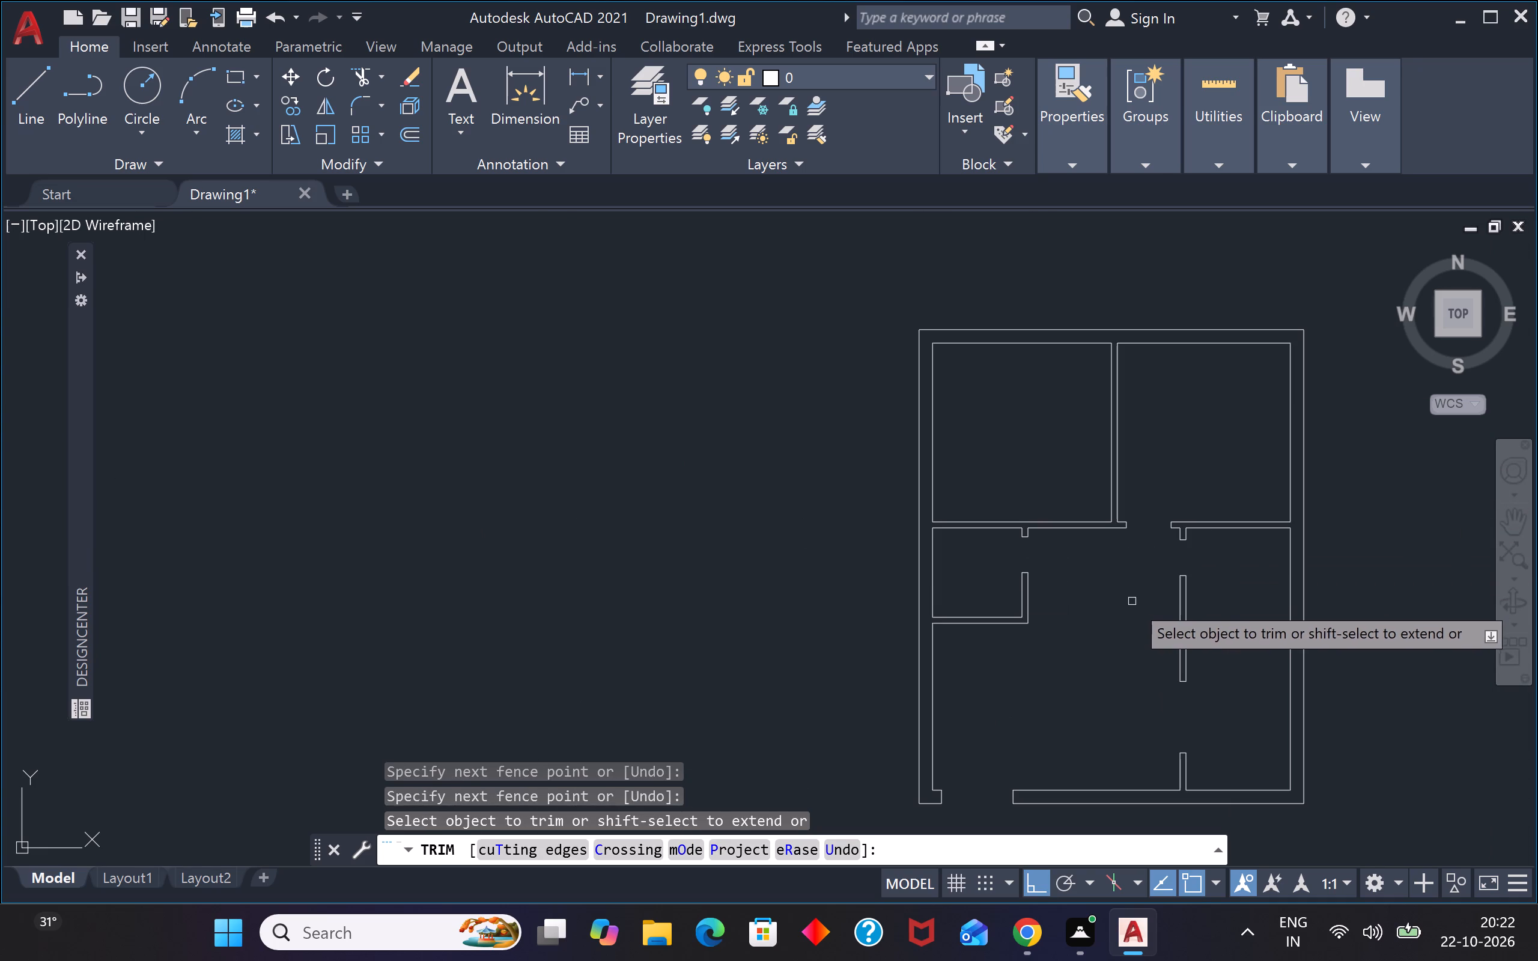
{"action": "key", "text": "Escape"}
{"action": "key", "text": "Escape"}
{"action": "key", "text": "Escape"}
{"action": "key", "text": "Escape"}
{"action": "key", "text": "Escape"}
{"action": "key", "text": "Escape"}
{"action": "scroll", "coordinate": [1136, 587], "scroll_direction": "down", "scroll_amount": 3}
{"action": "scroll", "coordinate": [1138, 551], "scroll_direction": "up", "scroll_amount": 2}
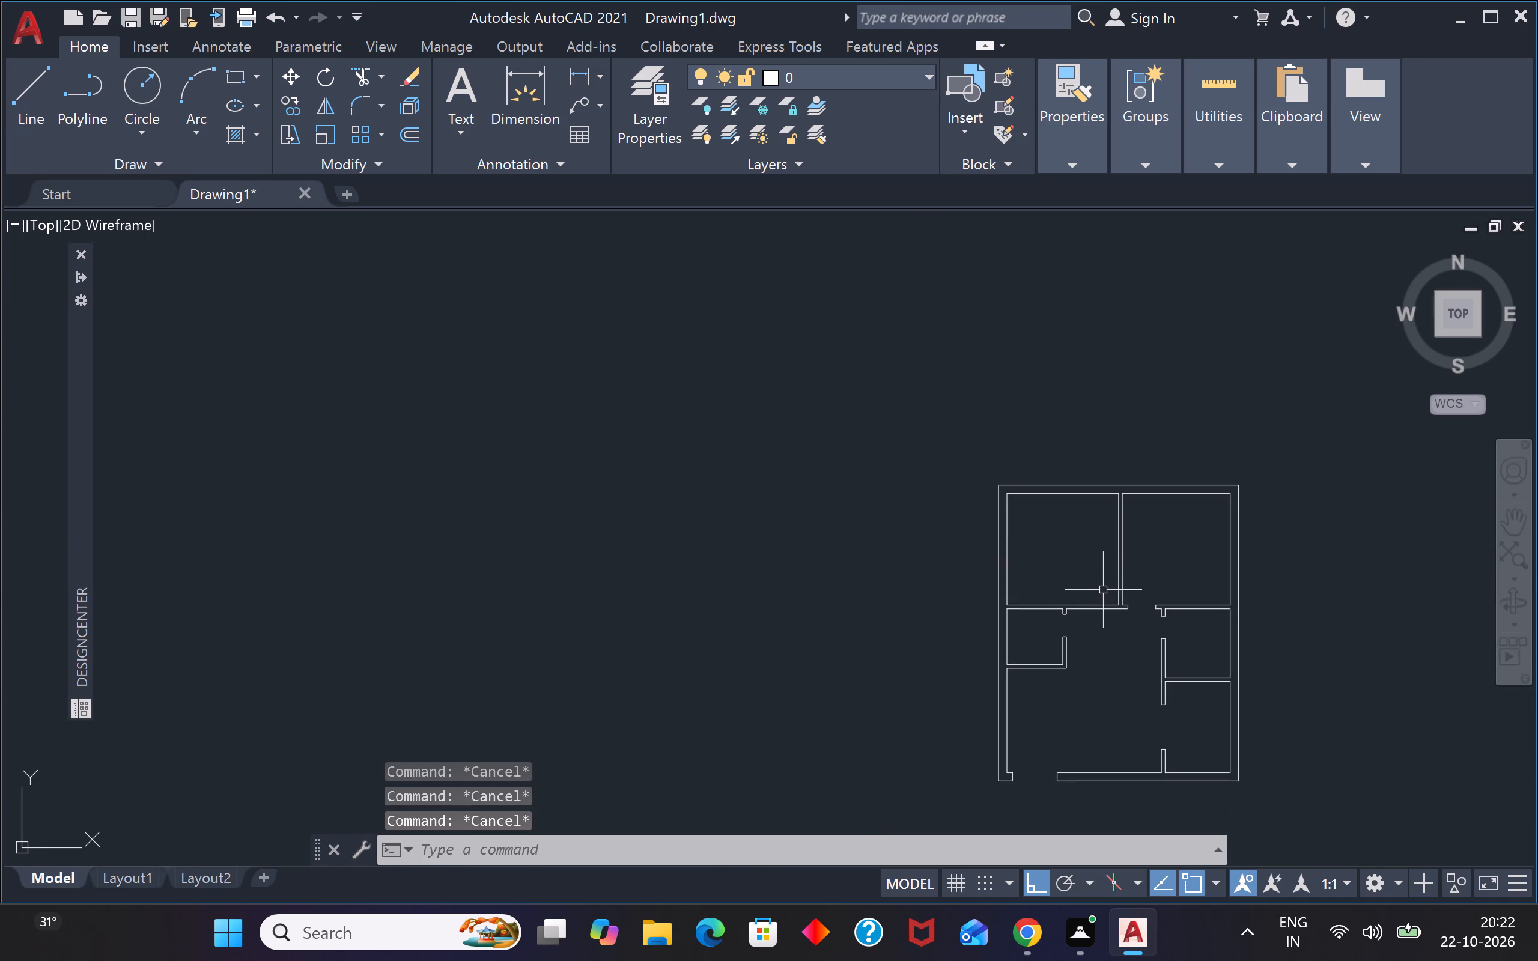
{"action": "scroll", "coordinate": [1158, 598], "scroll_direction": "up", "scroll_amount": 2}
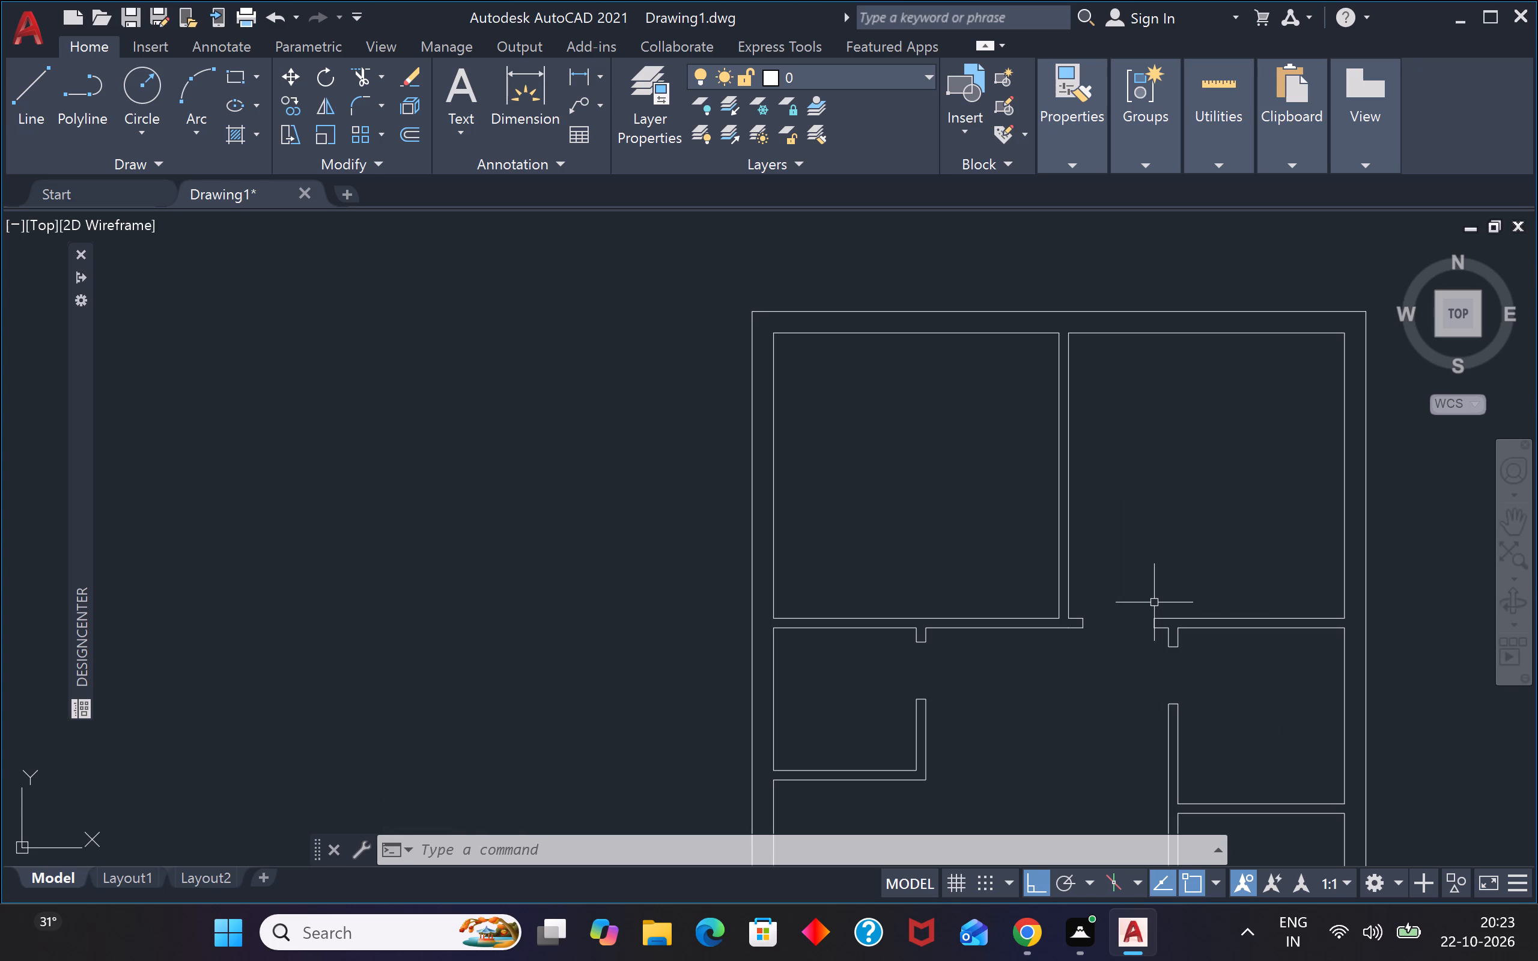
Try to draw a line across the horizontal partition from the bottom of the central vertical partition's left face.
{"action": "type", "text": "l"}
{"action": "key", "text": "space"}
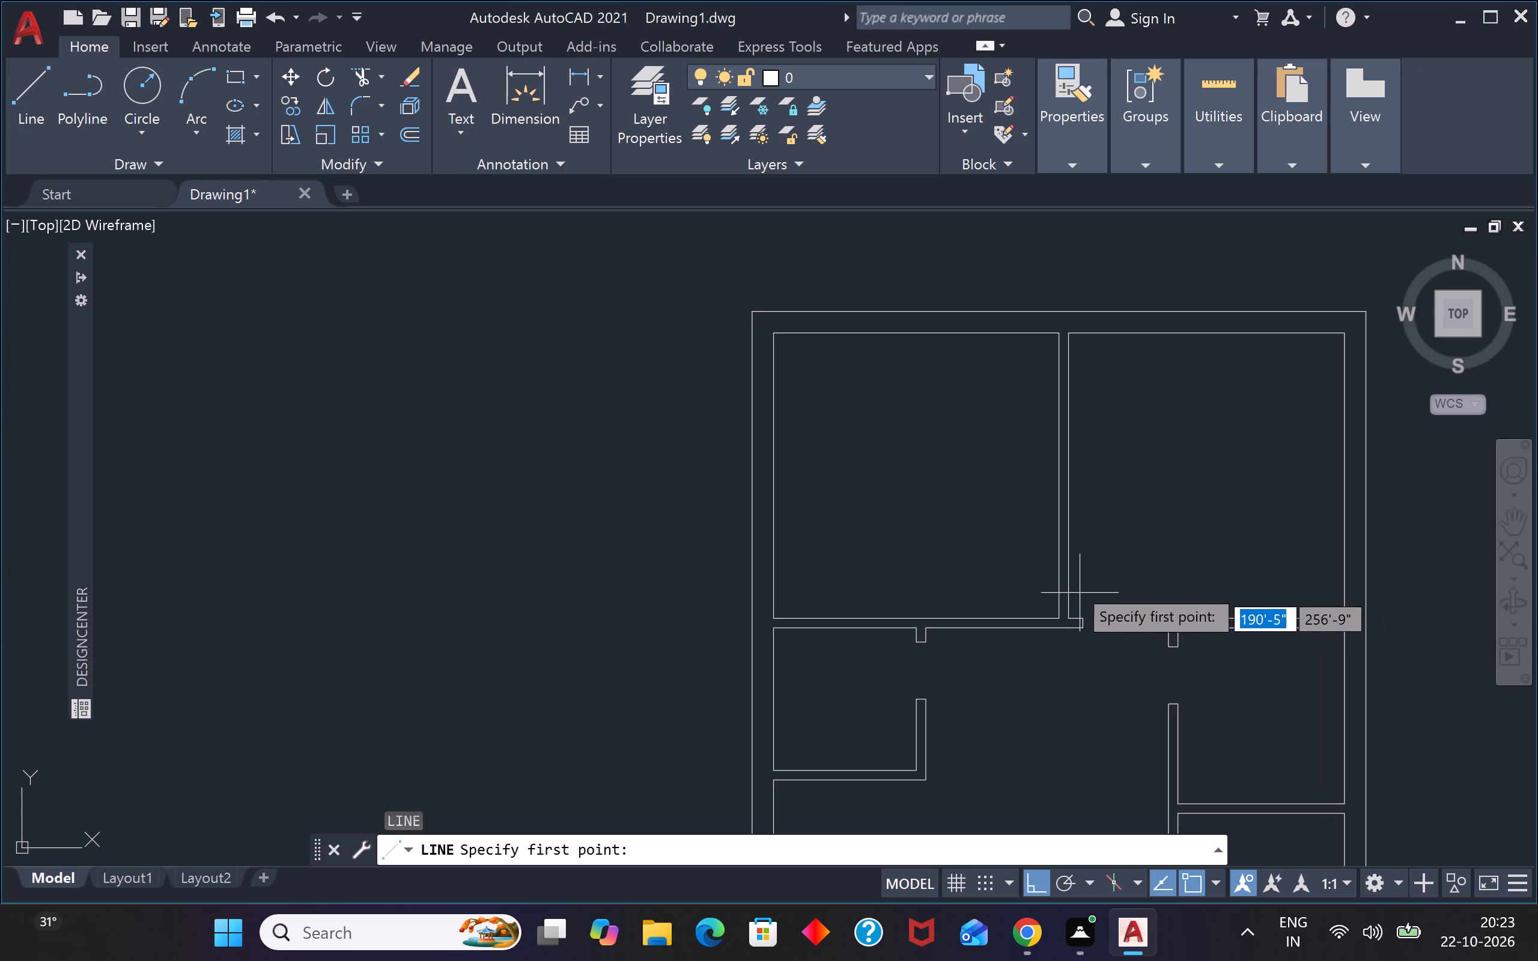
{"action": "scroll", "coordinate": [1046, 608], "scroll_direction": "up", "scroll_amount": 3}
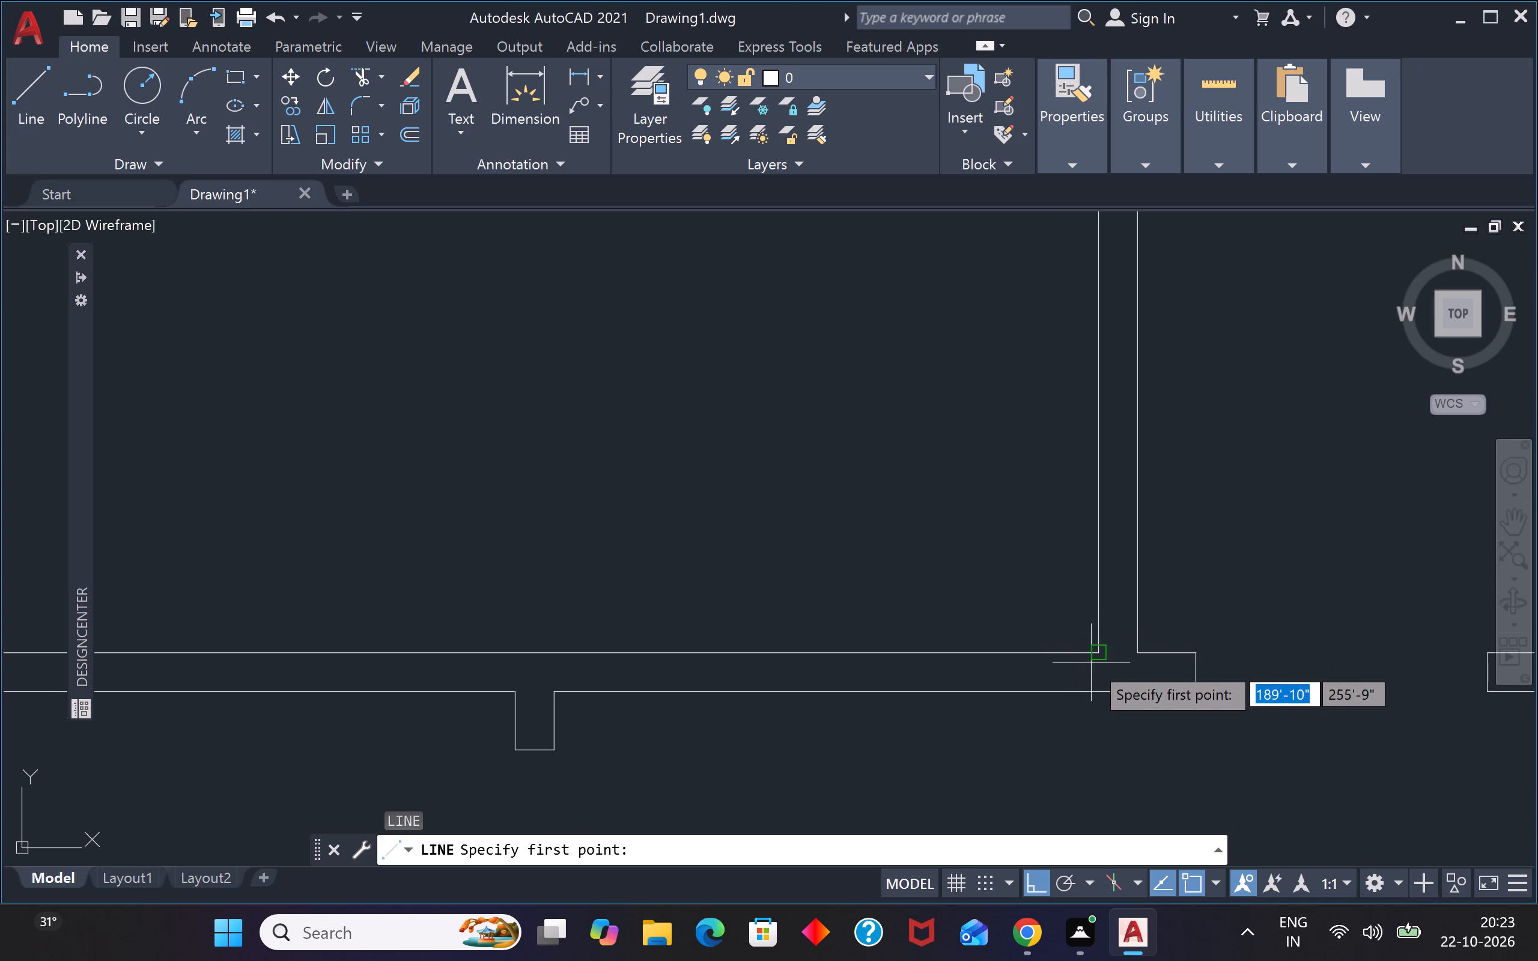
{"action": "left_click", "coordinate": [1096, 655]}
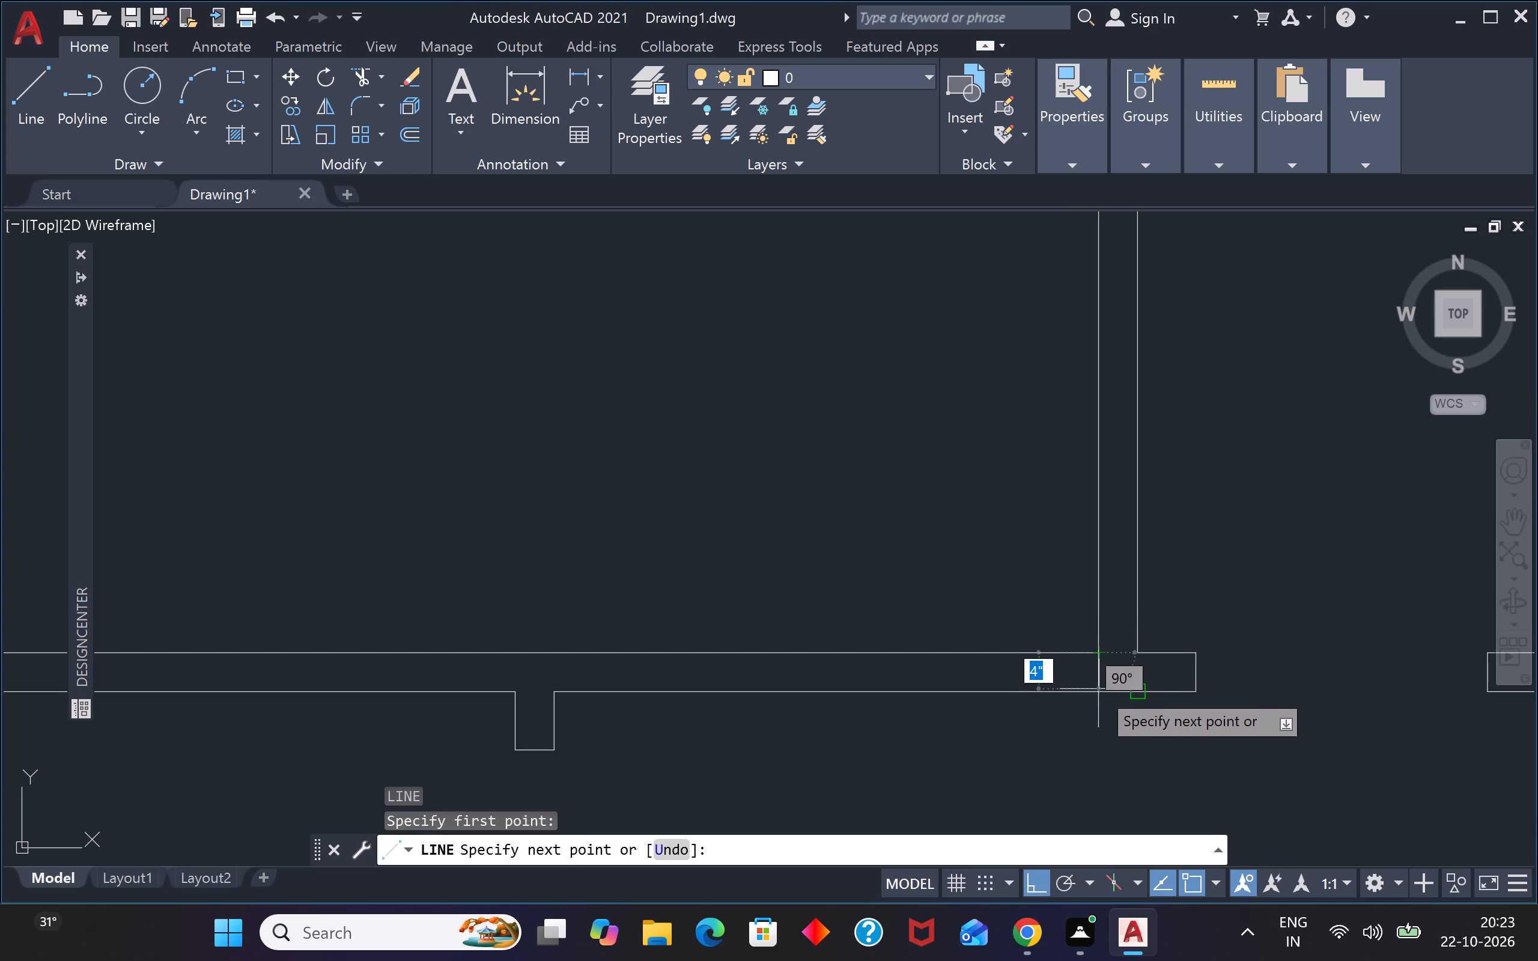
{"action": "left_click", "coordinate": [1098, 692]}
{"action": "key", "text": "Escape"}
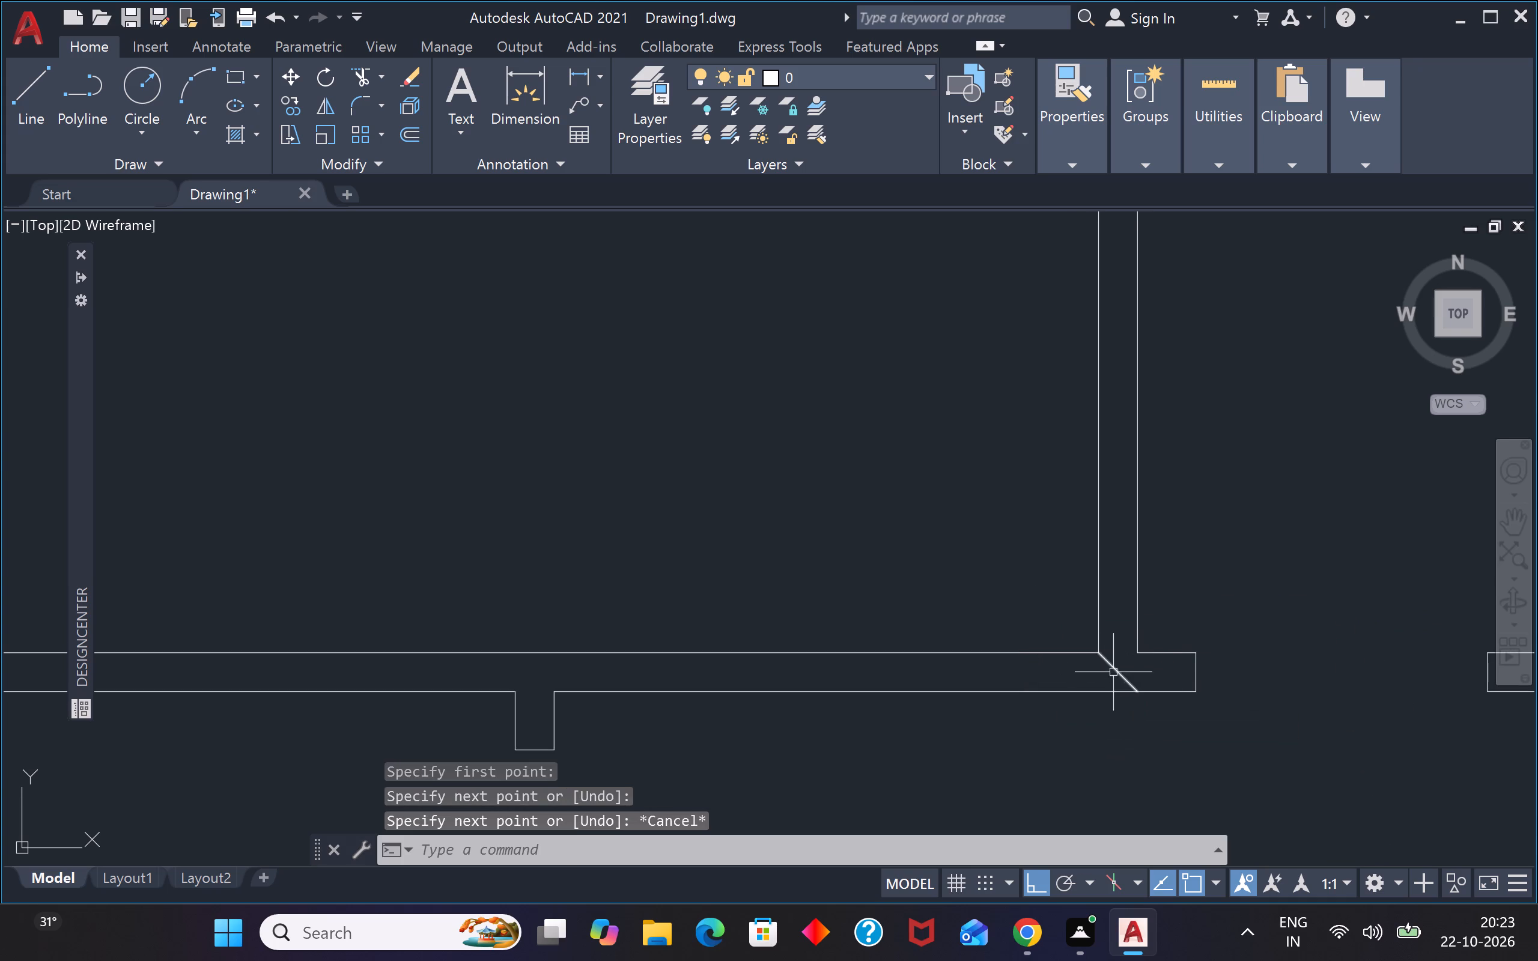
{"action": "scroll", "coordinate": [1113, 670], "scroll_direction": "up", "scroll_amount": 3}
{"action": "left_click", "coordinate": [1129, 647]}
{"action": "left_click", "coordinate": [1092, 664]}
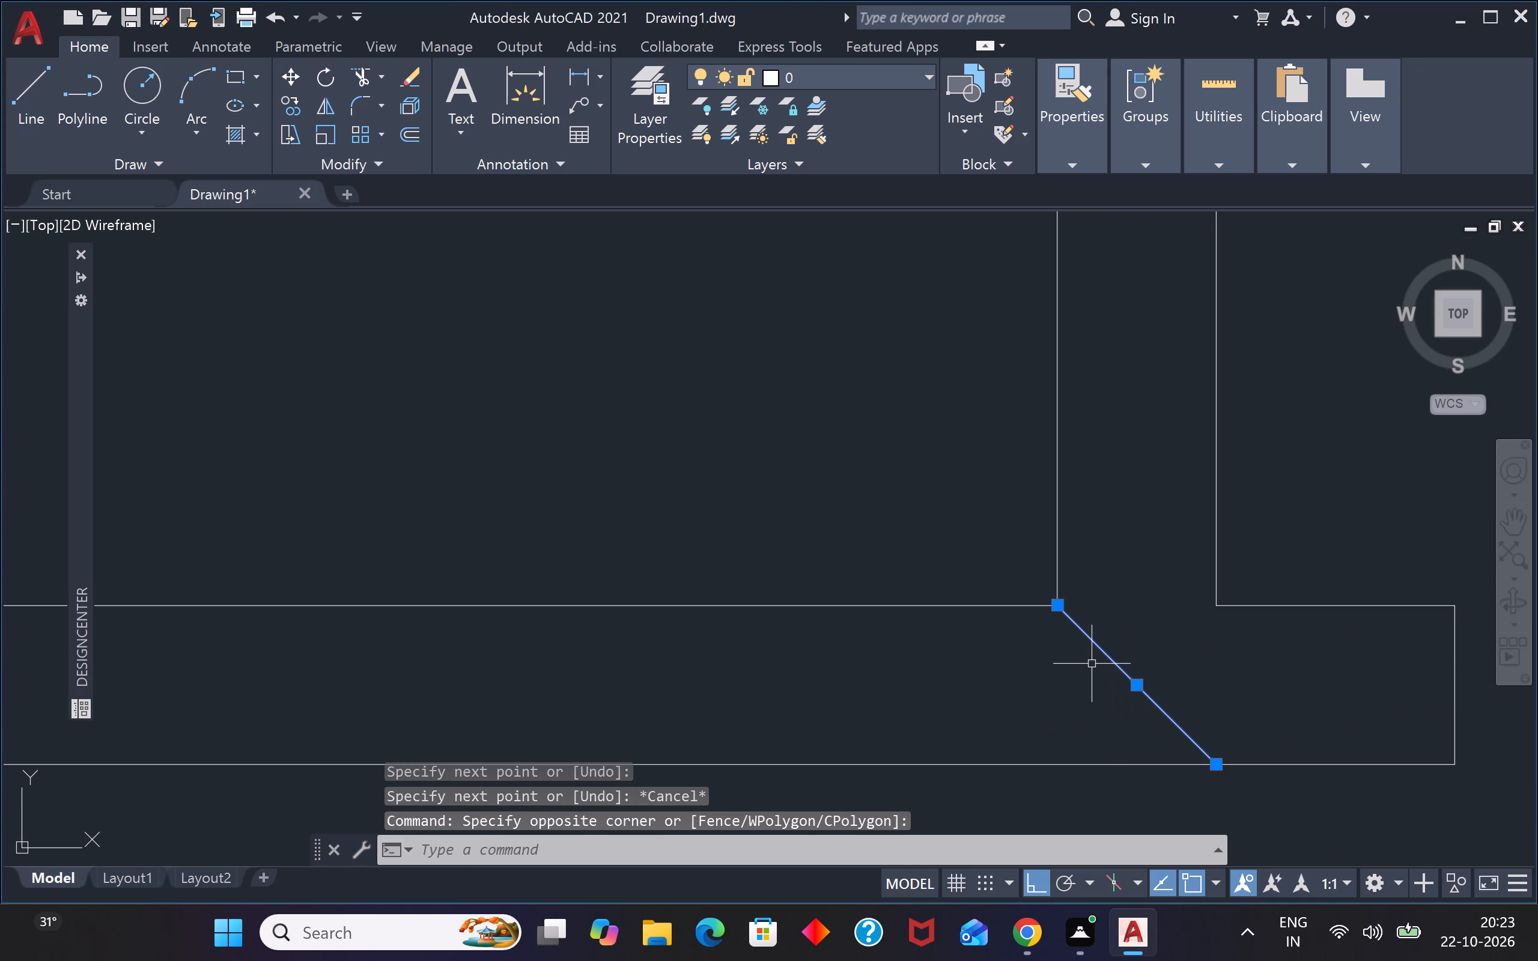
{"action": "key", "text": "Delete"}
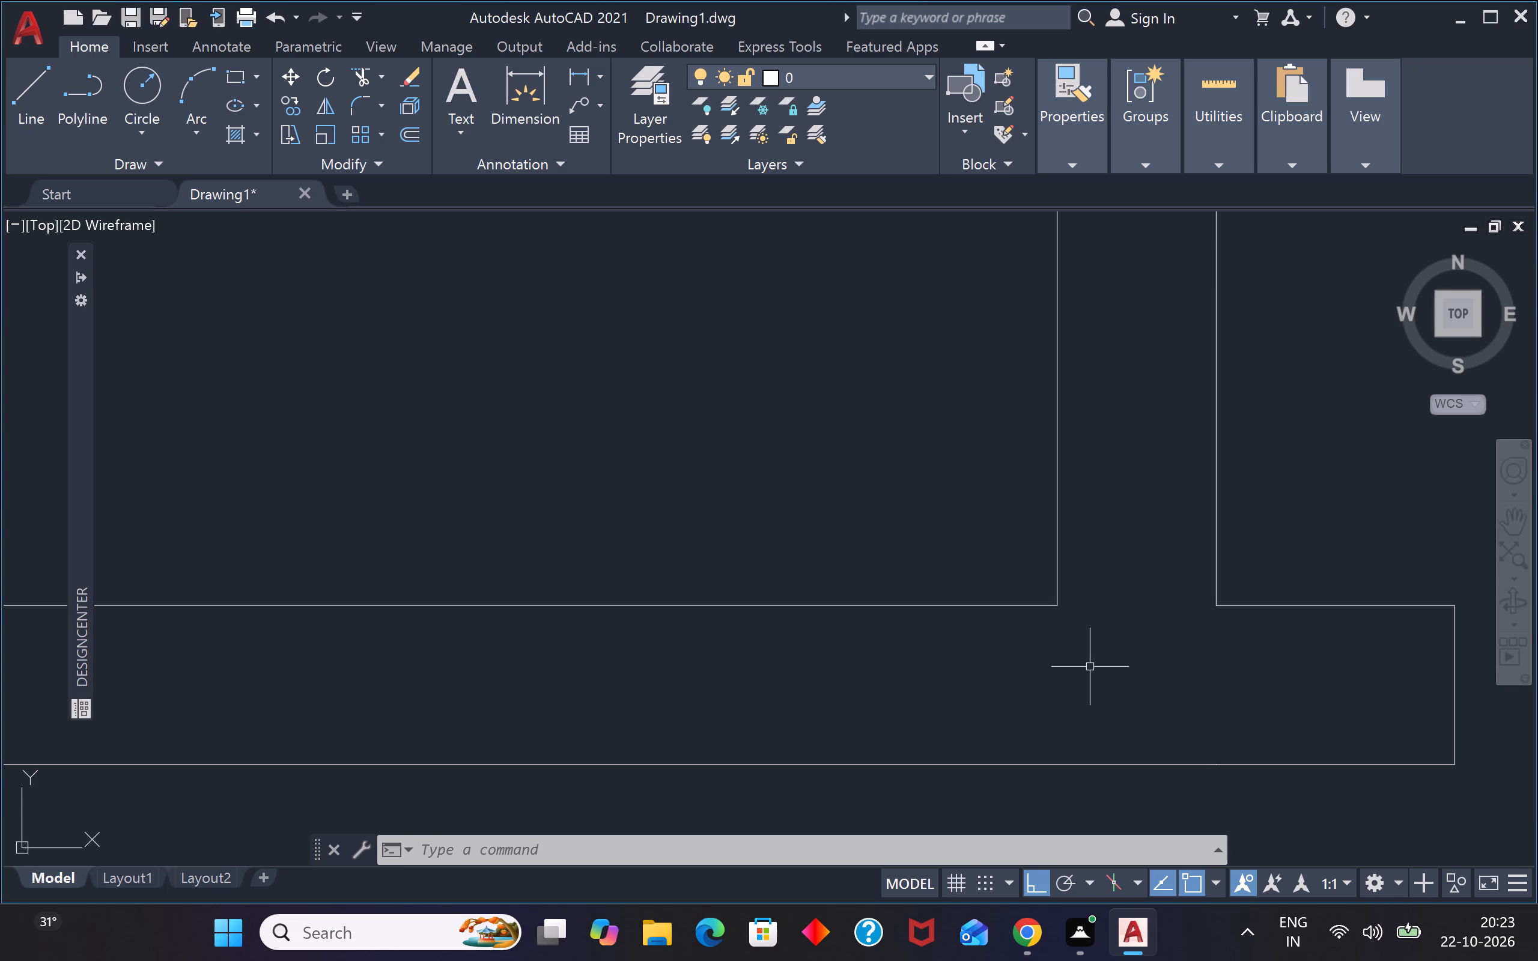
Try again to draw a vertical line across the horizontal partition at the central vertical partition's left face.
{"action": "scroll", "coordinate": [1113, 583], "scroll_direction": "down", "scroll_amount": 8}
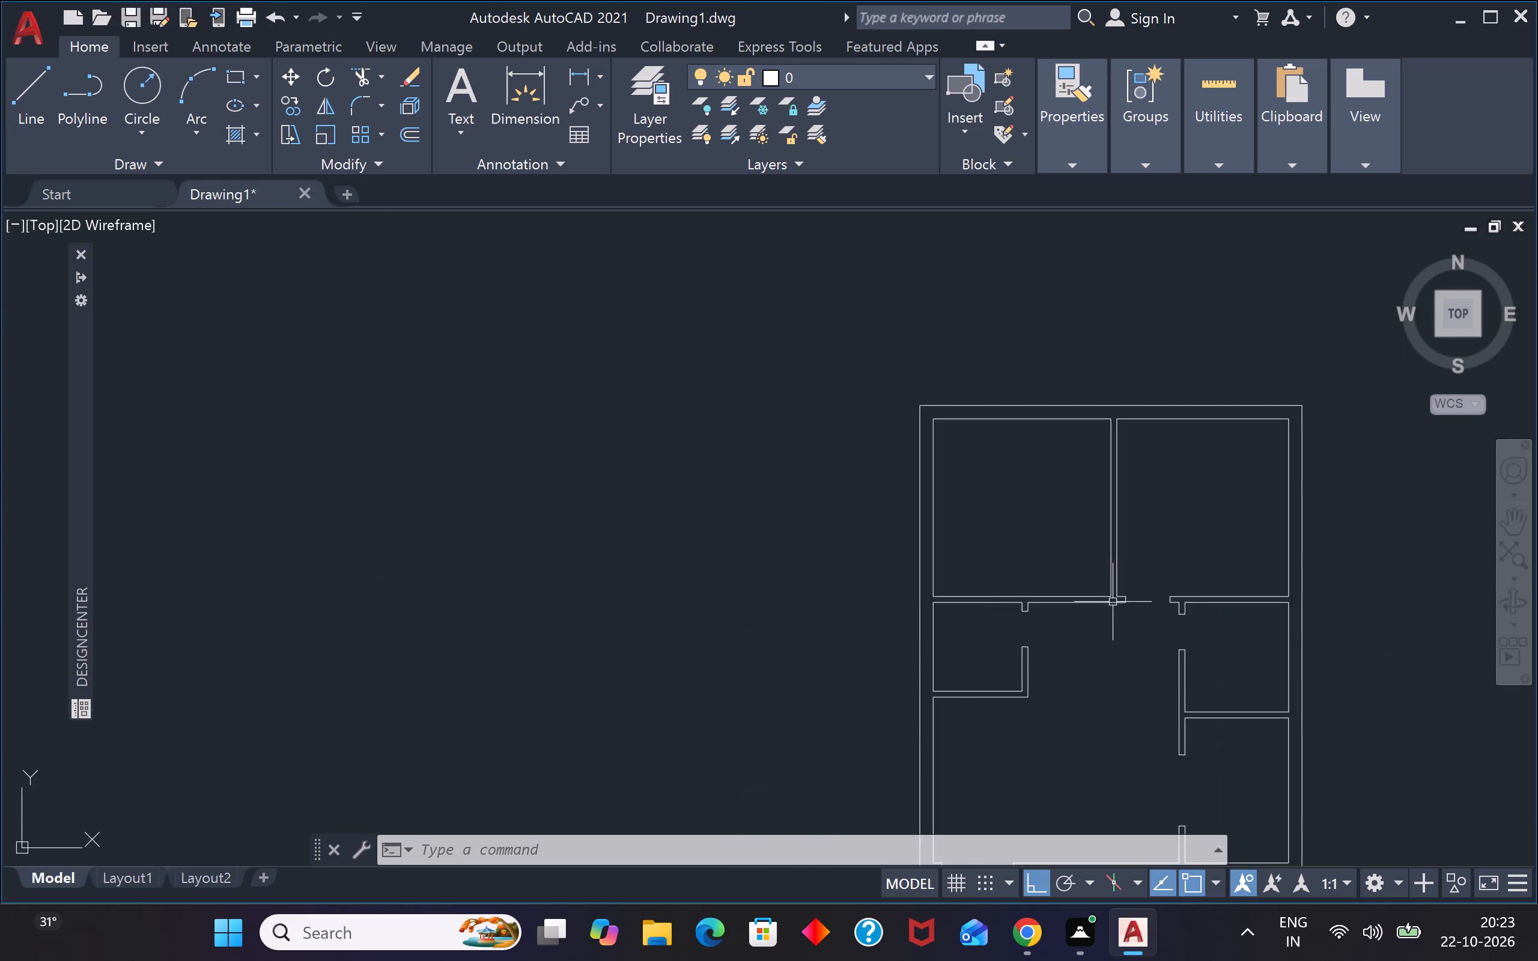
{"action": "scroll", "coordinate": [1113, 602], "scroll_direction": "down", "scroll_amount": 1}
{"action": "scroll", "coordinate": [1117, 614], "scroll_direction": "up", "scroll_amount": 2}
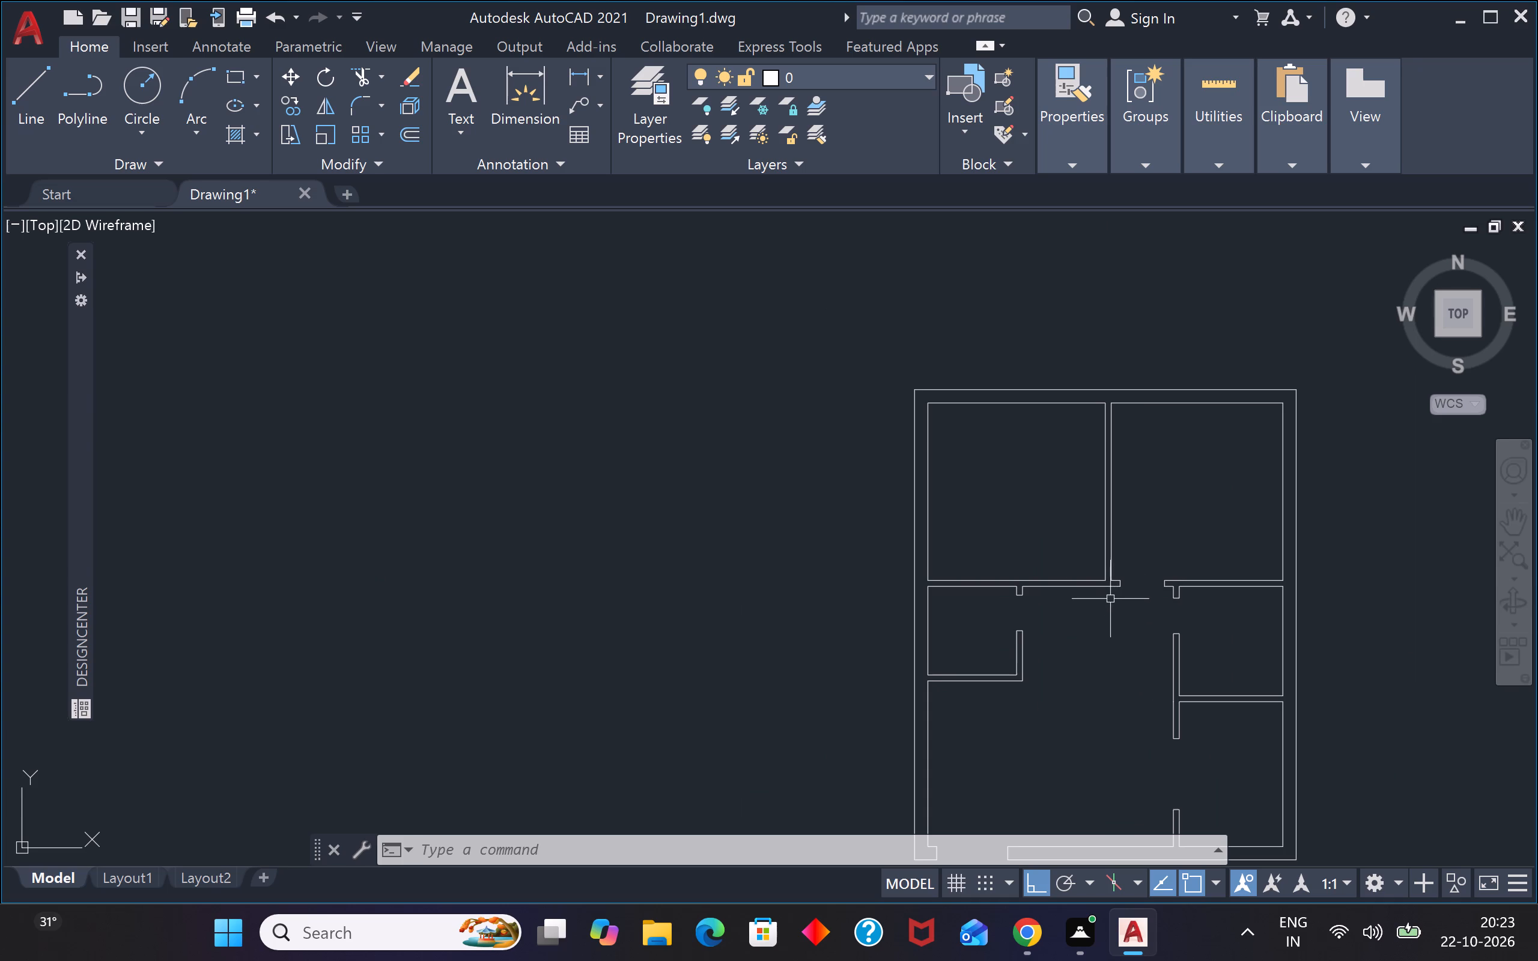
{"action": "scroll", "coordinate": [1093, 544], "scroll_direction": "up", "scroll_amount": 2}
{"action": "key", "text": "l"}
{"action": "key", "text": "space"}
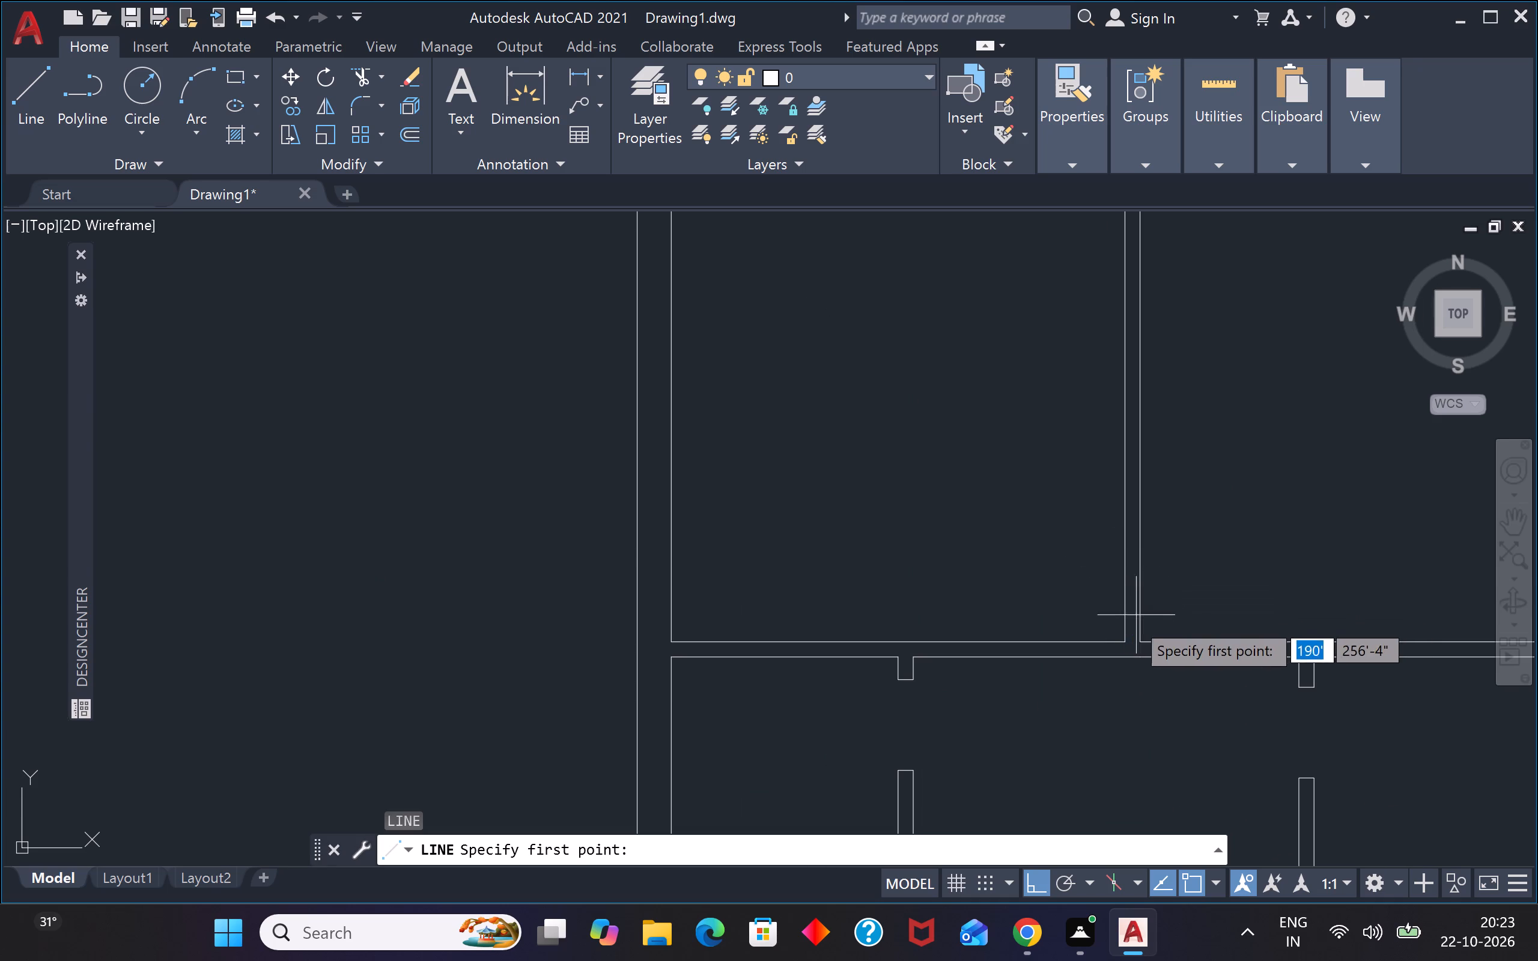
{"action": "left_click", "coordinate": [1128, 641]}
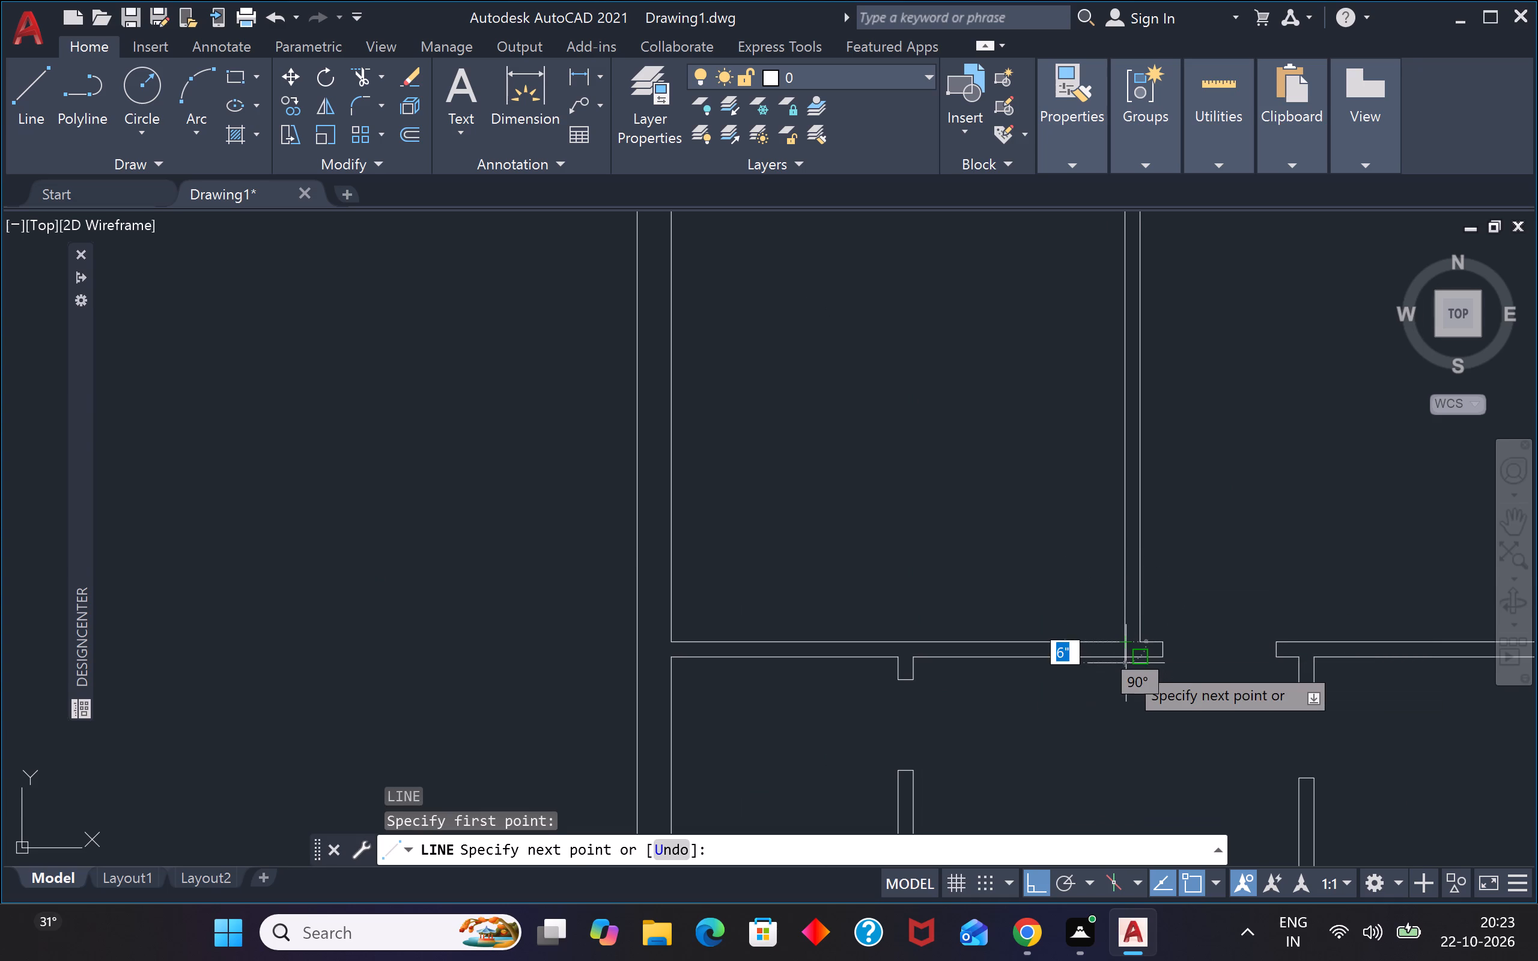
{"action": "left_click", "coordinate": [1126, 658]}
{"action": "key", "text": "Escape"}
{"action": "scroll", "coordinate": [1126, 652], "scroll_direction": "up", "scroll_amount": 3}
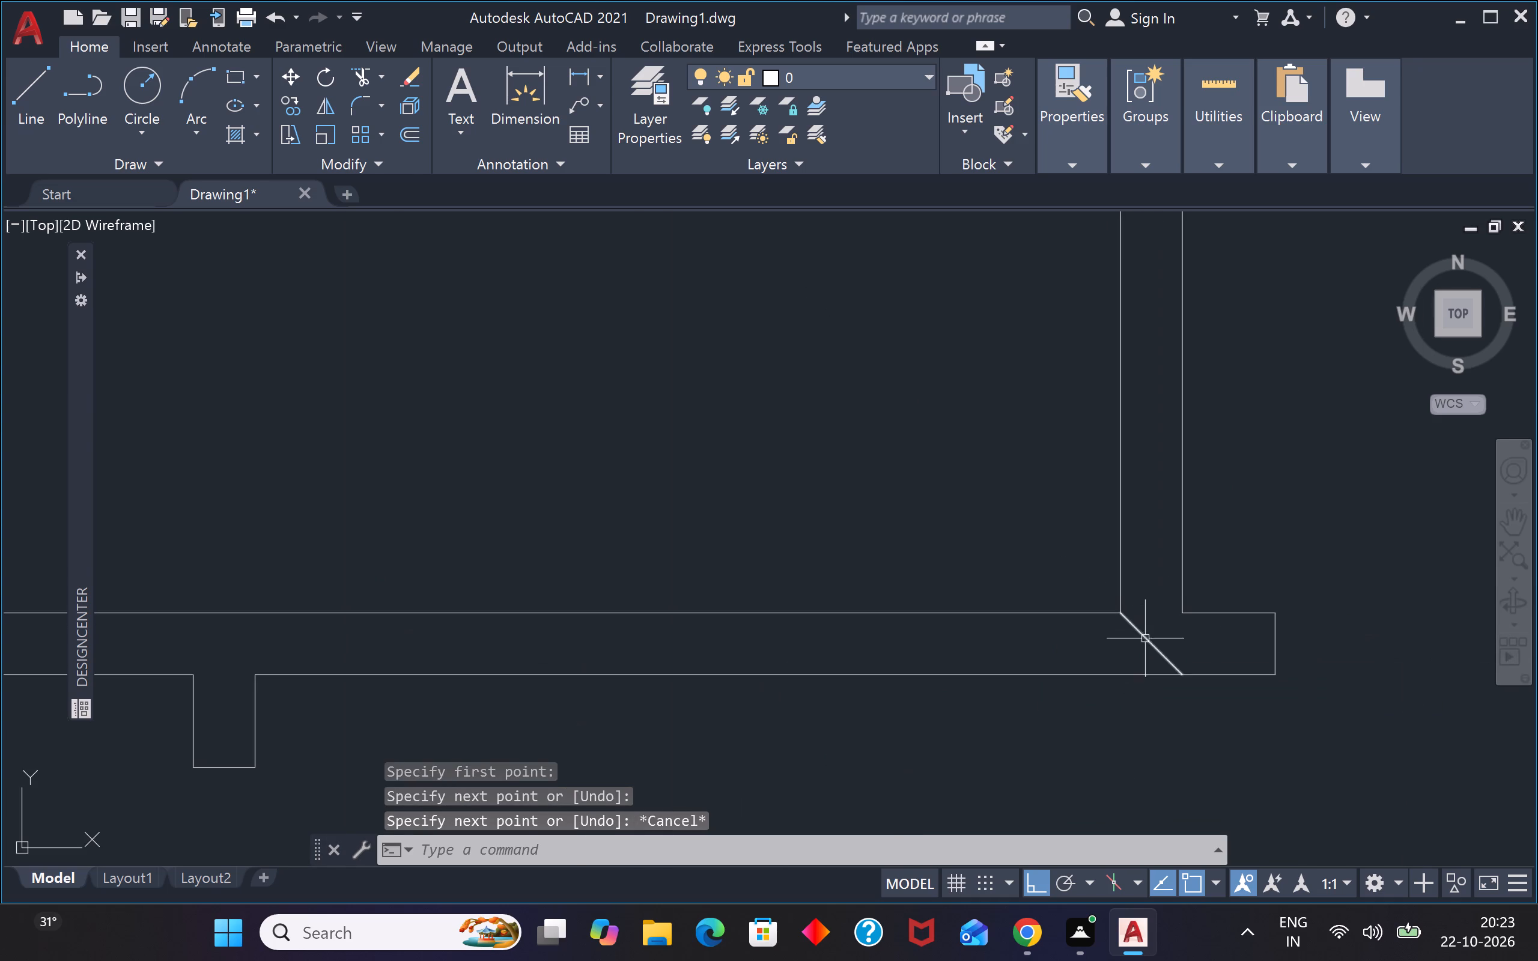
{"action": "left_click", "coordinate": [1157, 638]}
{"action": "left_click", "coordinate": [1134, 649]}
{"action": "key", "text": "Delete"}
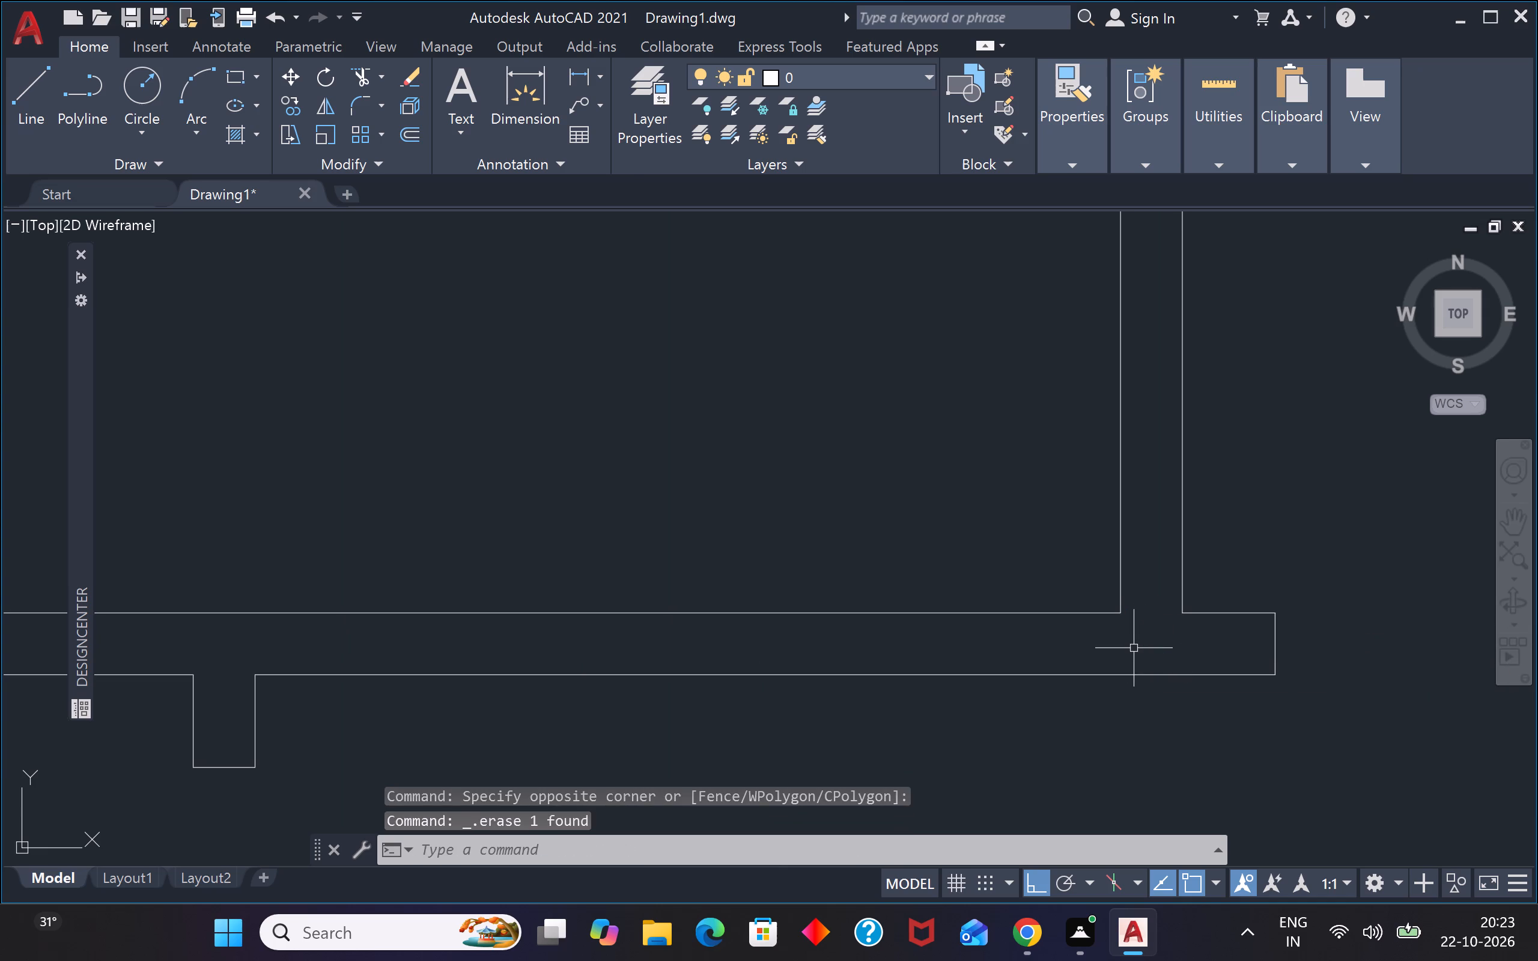
Draw a line straight down from the central vertical partition's lower left corner, crossing the horizontal partition.
{"action": "type", "text": "l"}
{"action": "key", "text": "space"}
{"action": "scroll", "coordinate": [1110, 618], "scroll_direction": "up", "scroll_amount": 3}
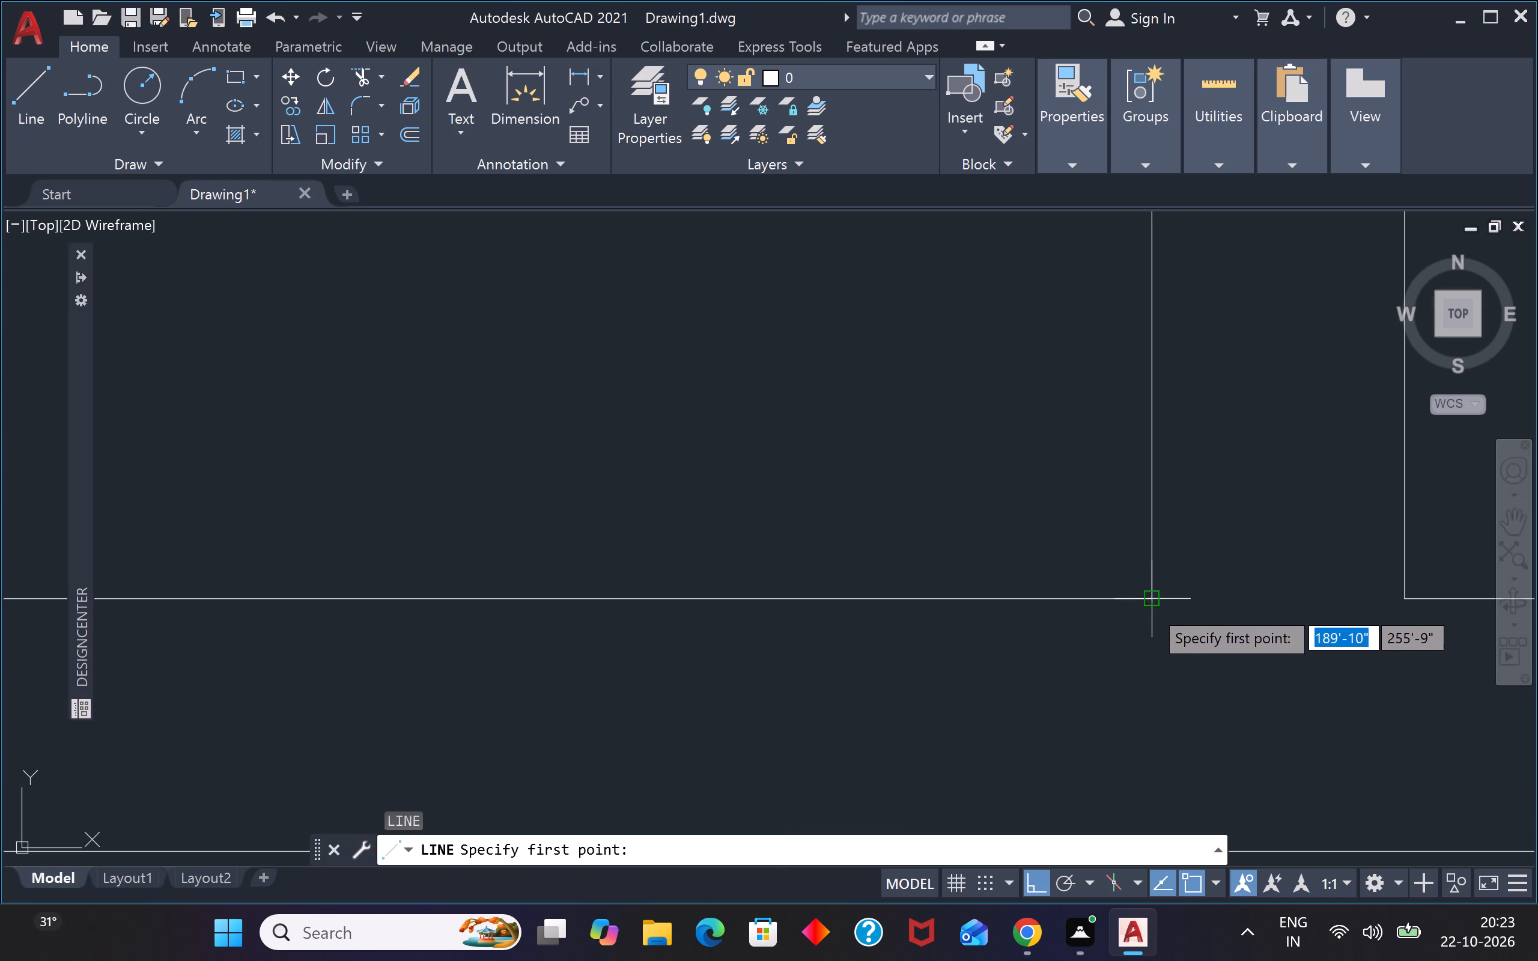
{"action": "left_click", "coordinate": [1150, 604]}
{"action": "scroll", "coordinate": [1147, 614], "scroll_direction": "down", "scroll_amount": 4}
{"action": "left_click", "coordinate": [1147, 675]}
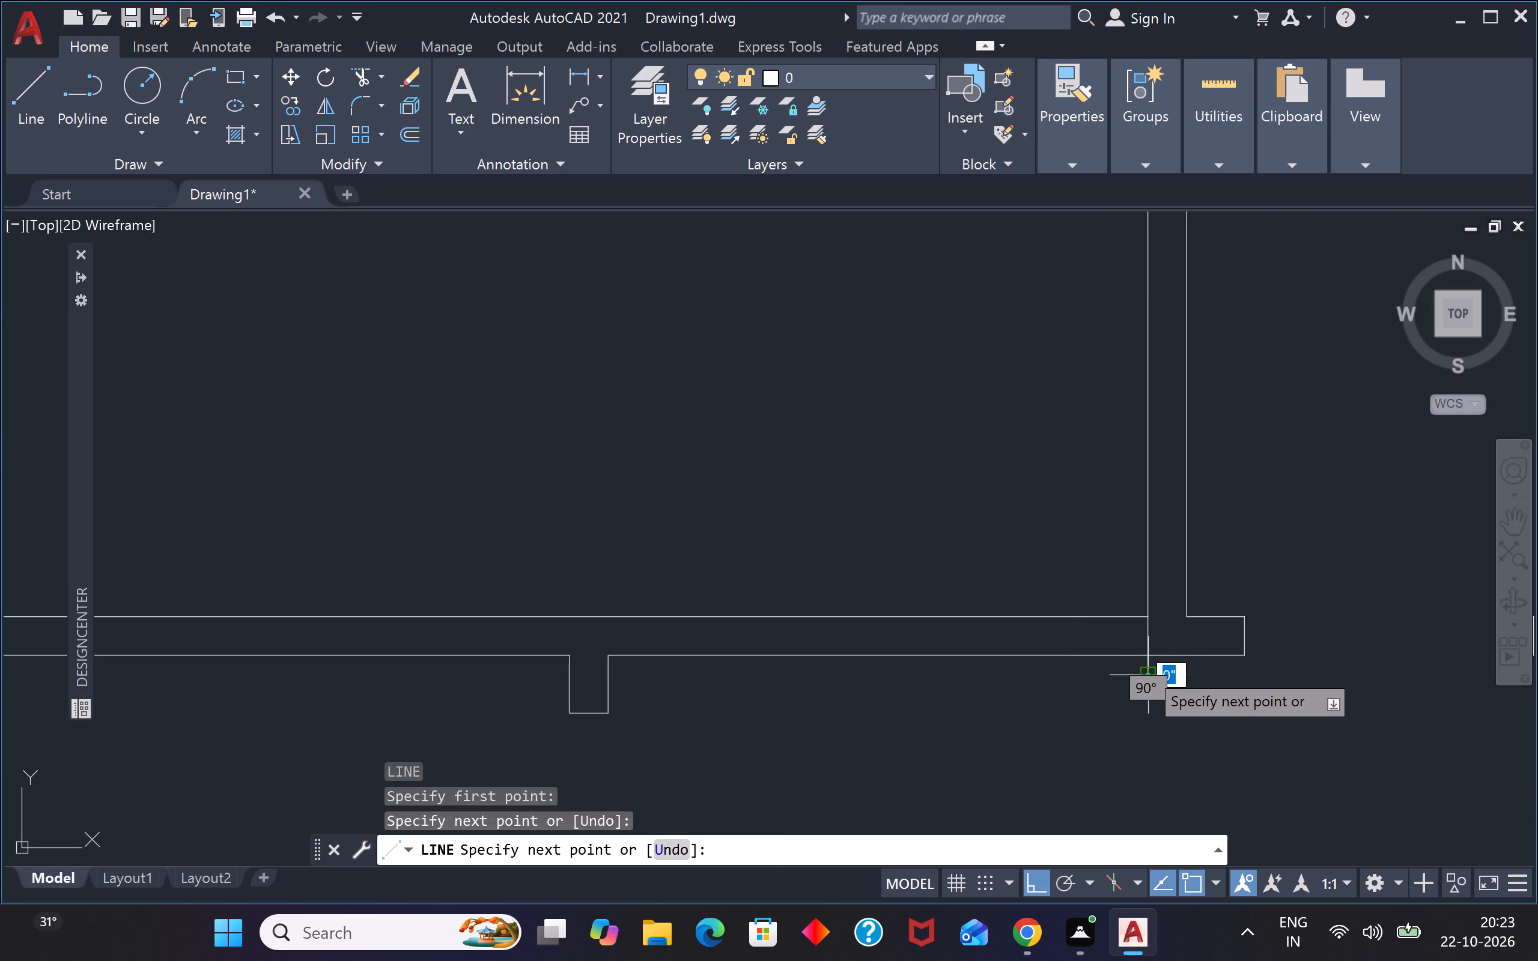
{"action": "key", "text": "Escape"}
Trim the end of the new vertical line that overhangs the horizontal partition's lower face.
{"action": "type", "text": "tr"}
{"action": "key", "text": "space"}
{"action": "scroll", "coordinate": [1142, 653], "scroll_direction": "up", "scroll_amount": 2}
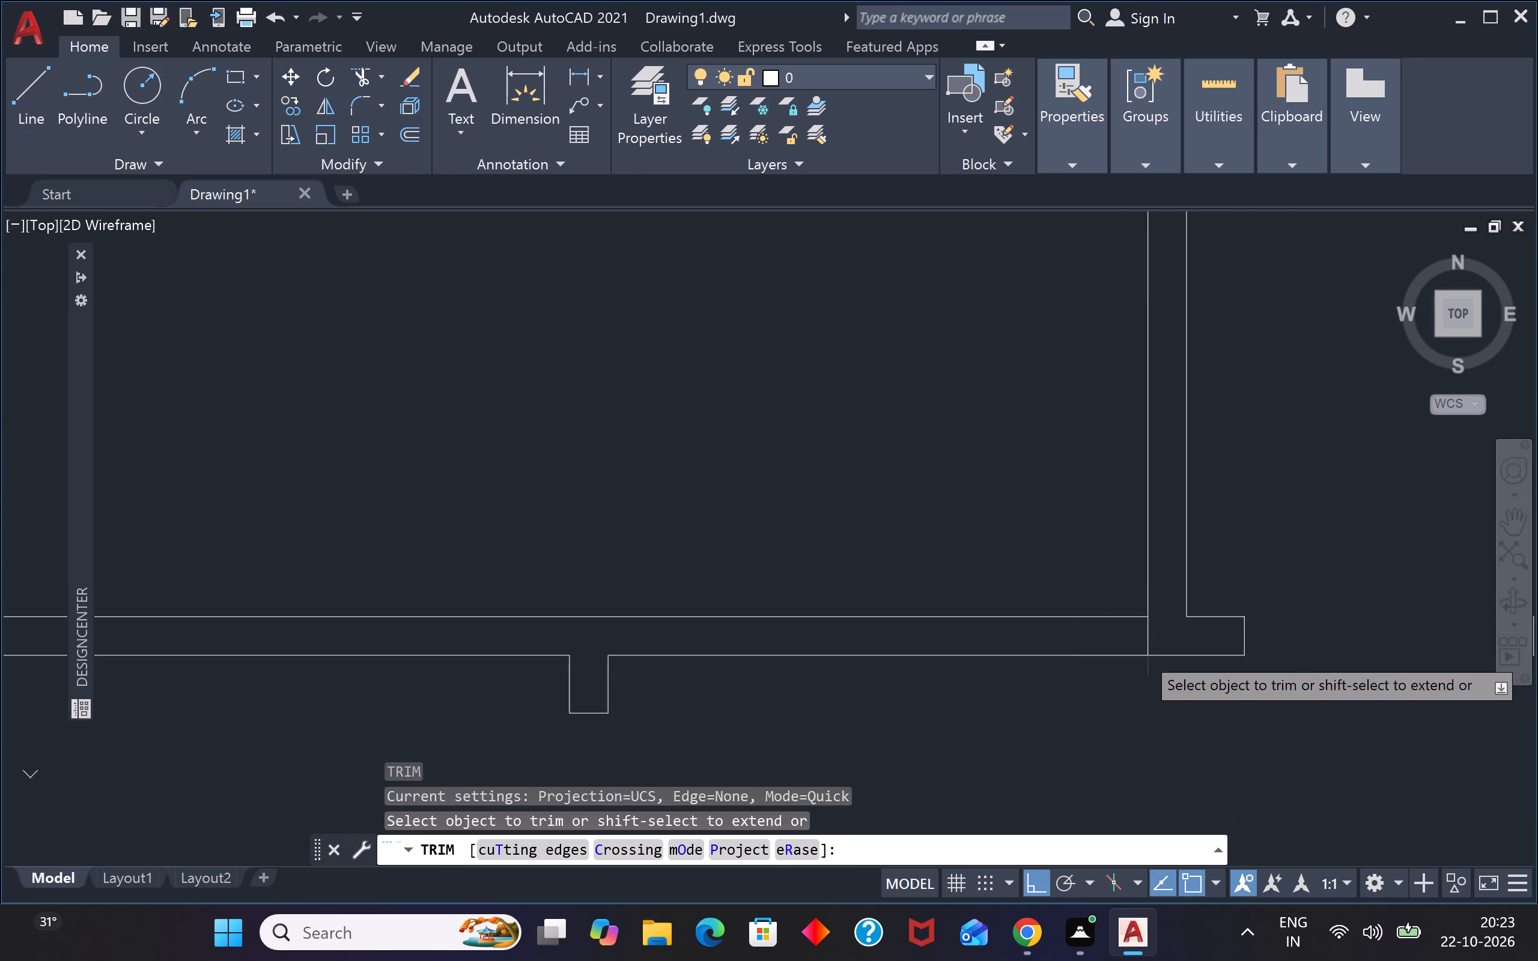
{"action": "scroll", "coordinate": [1142, 652], "scroll_direction": "up", "scroll_amount": 1}
{"action": "left_click_drag", "start_coordinate": [1213, 699], "coordinate": [1204, 696]}
{"action": "left_click", "coordinate": [1099, 690]}
{"action": "scroll", "coordinate": [1108, 680], "scroll_direction": "down", "scroll_amount": 4}
{"action": "key", "text": "Escape"}
{"action": "key", "text": "Escape"}
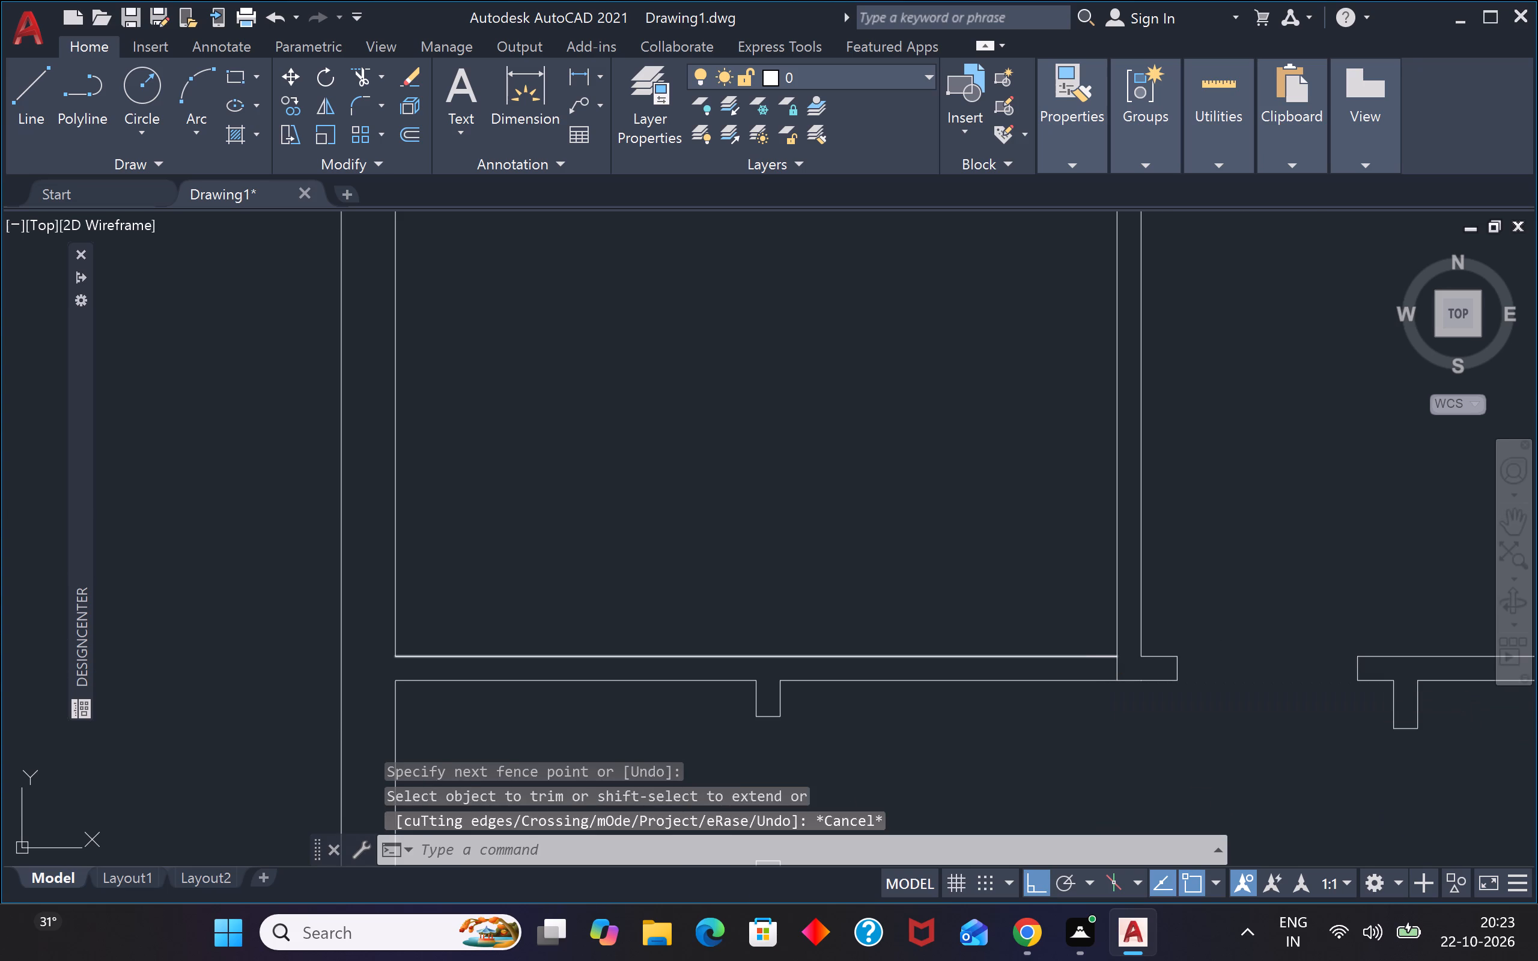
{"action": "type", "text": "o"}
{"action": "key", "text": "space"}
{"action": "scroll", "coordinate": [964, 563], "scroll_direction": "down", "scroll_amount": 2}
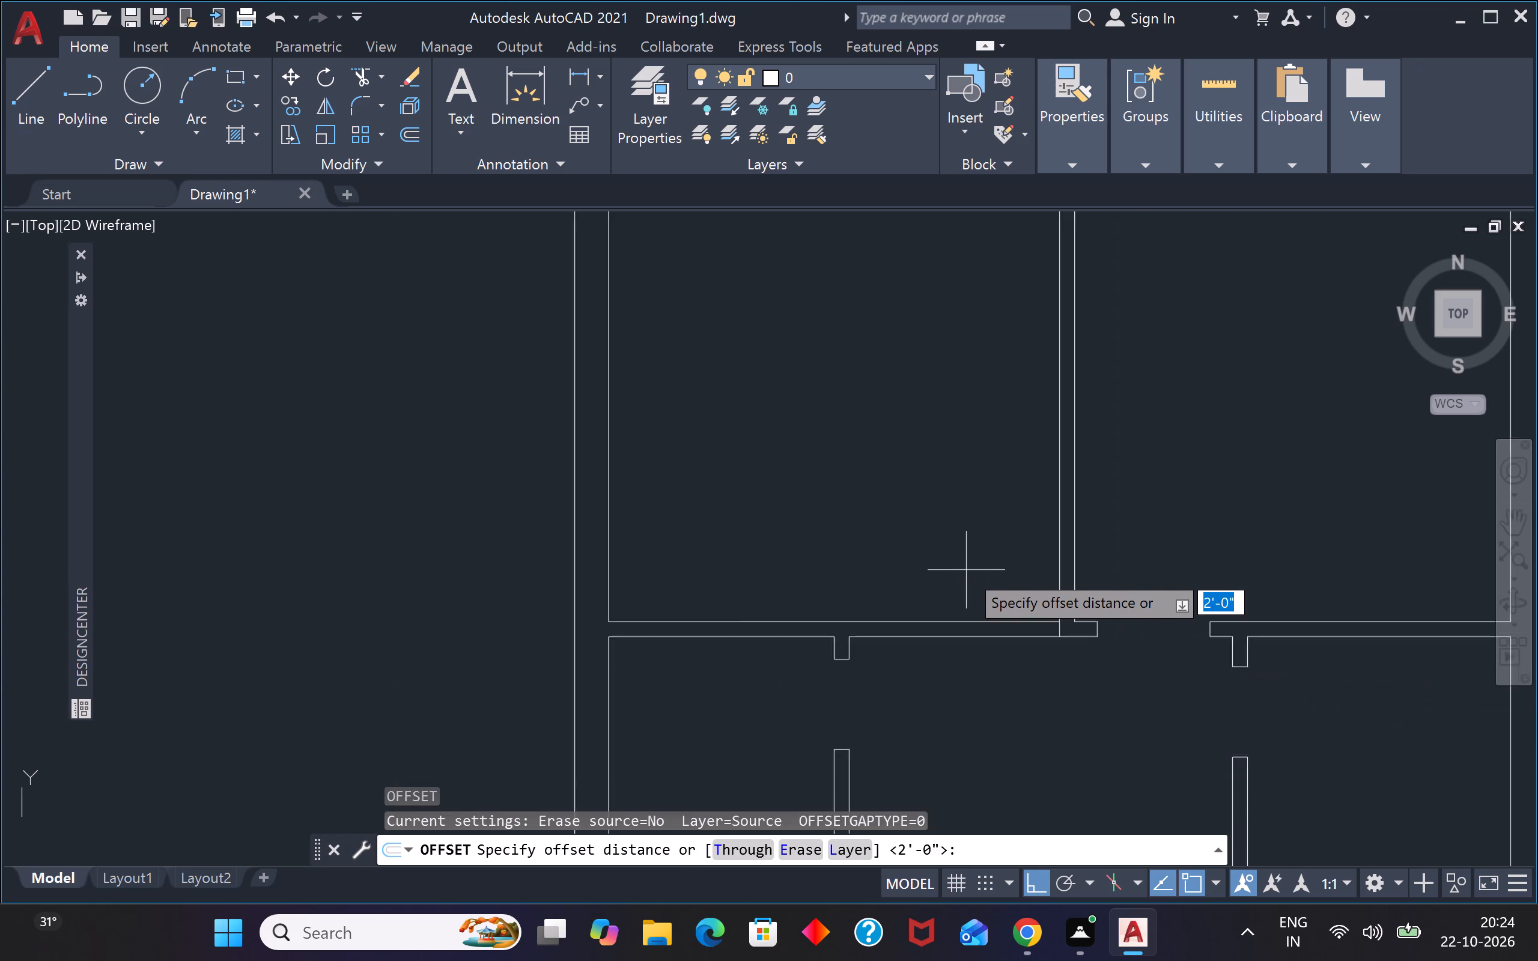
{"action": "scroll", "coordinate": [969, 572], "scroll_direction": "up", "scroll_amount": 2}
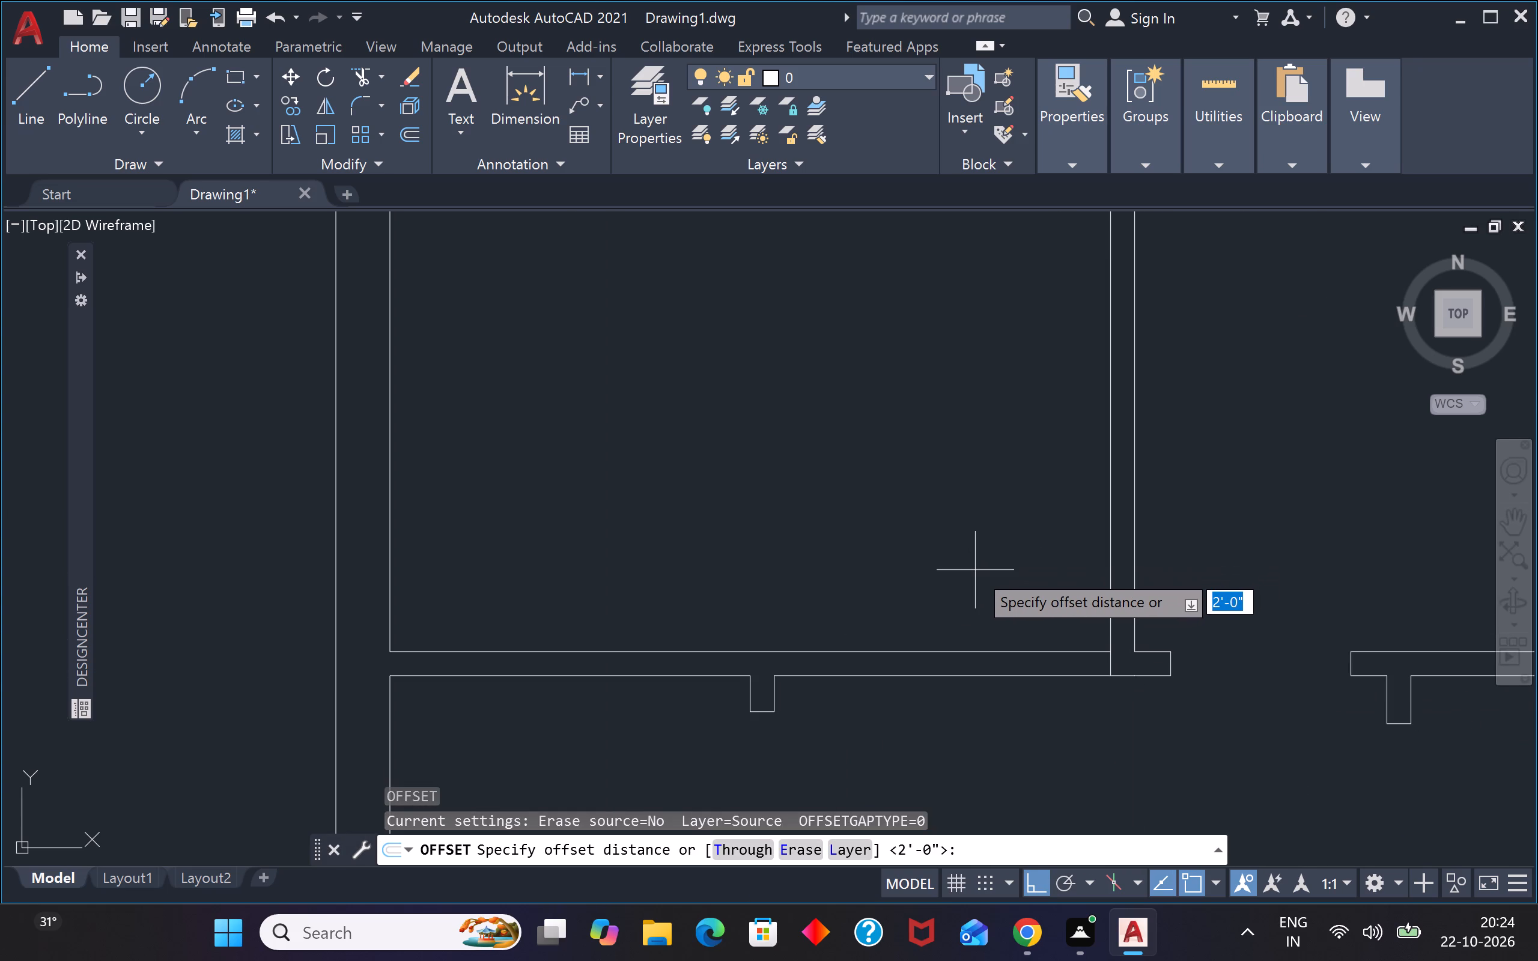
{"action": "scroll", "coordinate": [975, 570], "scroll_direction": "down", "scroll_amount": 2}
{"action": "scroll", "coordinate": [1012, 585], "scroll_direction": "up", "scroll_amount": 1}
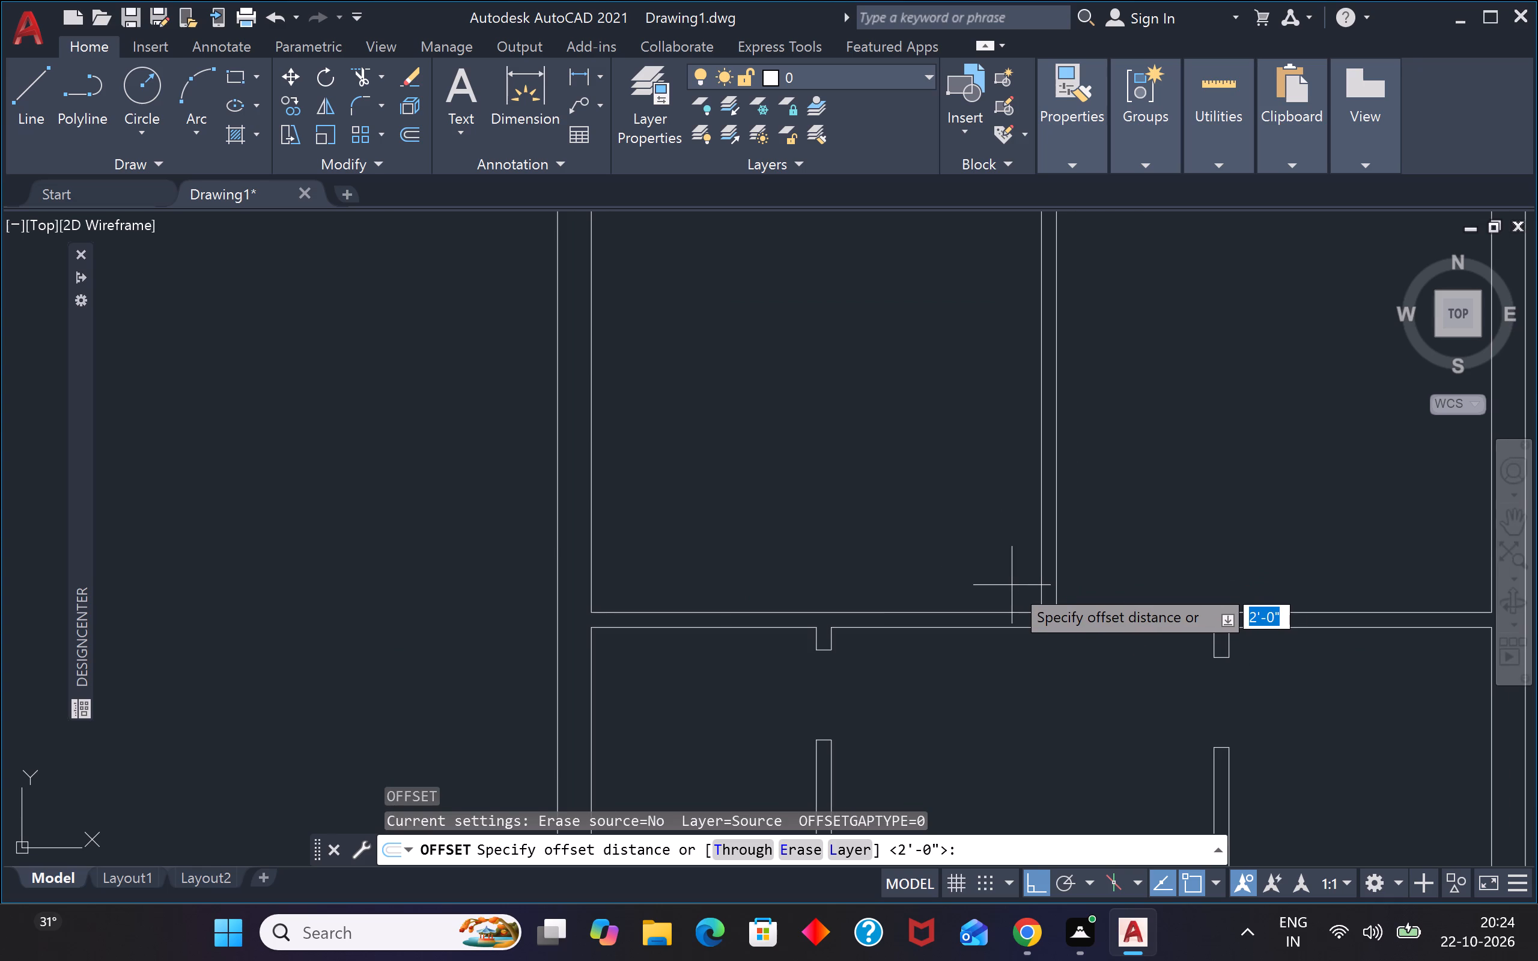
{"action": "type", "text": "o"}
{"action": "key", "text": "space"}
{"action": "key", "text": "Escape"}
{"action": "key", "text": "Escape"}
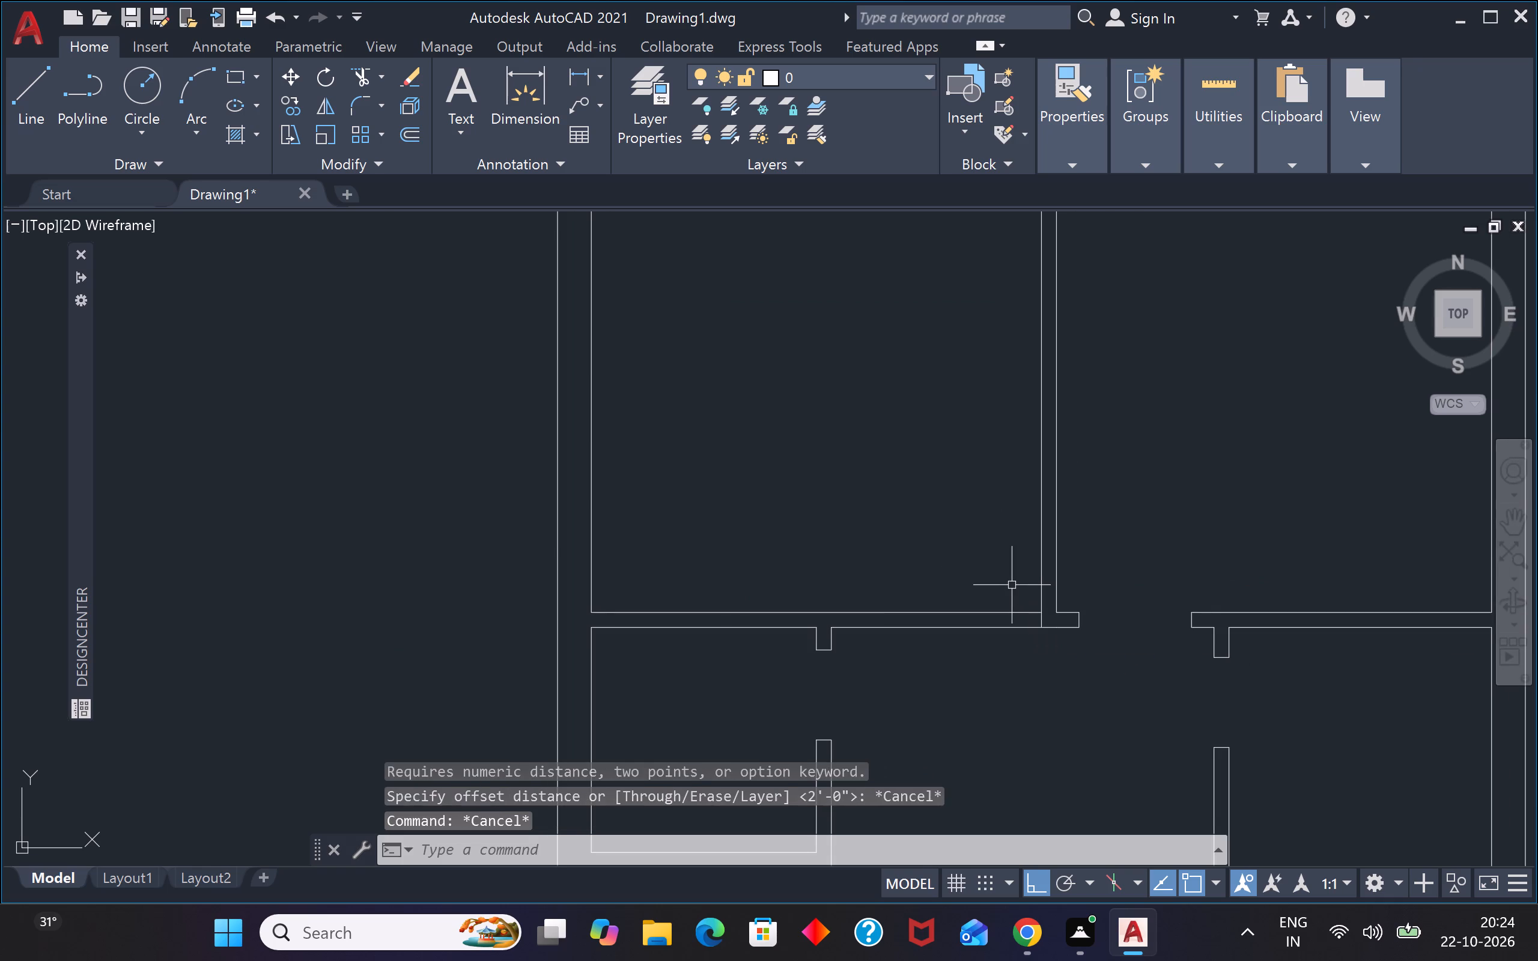
Offset the short line across the horizontal partition 6" to the left to mark the upper left room's door jamb.
{"action": "type", "text": "o"}
{"action": "key", "text": "space"}
{"action": "type", "text": "6\""}
{"action": "key", "text": "Return"}
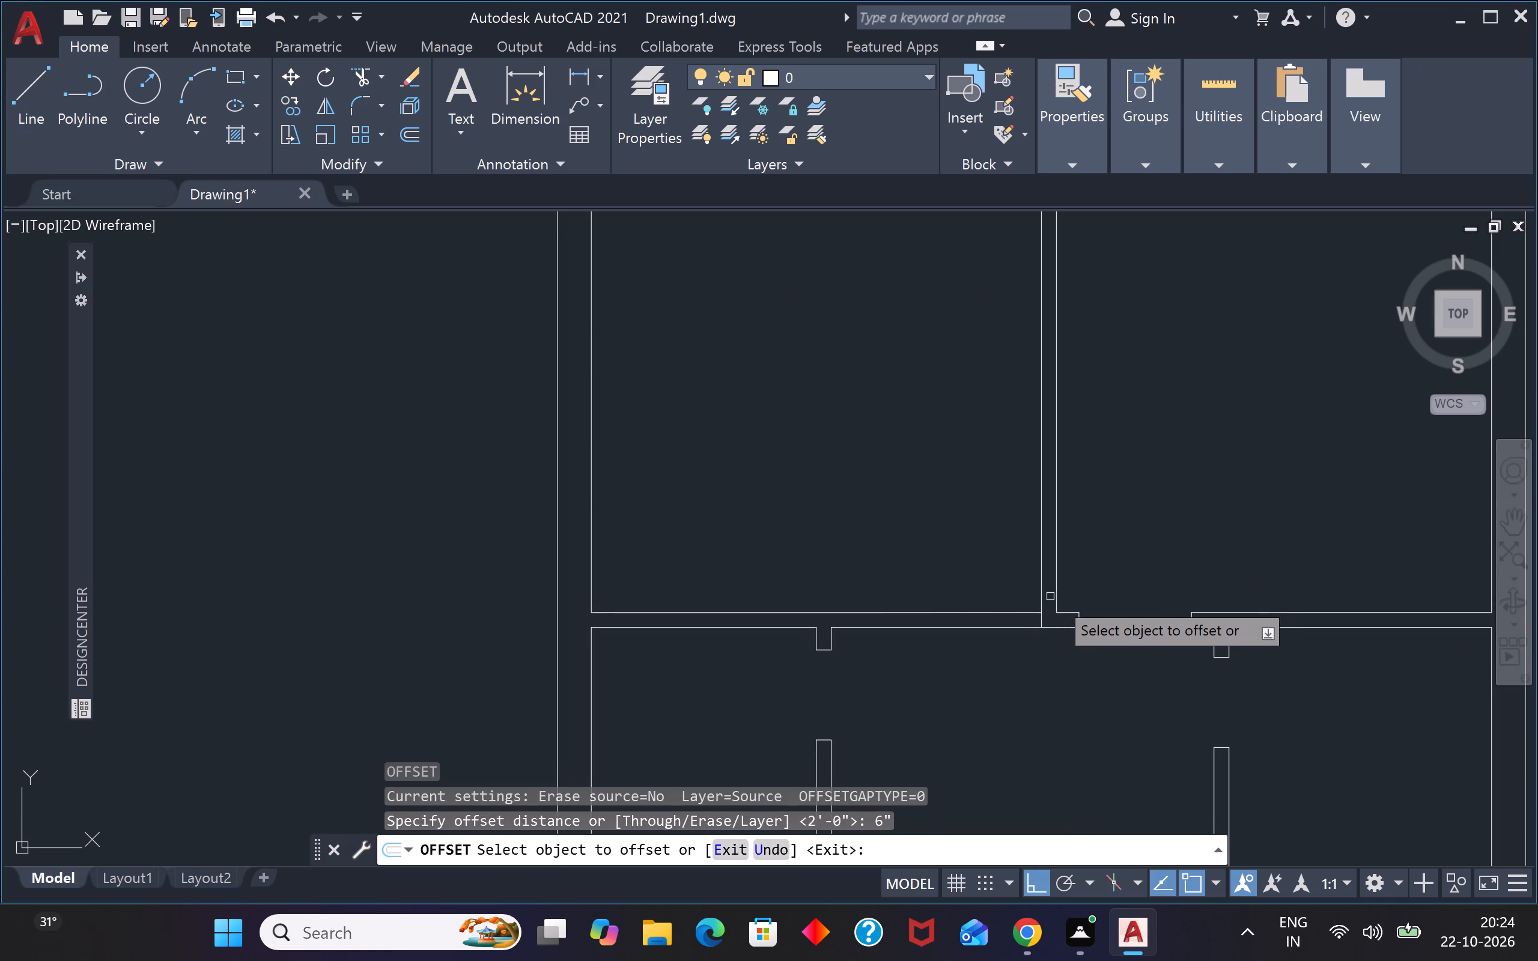
{"action": "scroll", "coordinate": [1034, 625], "scroll_direction": "up", "scroll_amount": 4}
{"action": "left_click", "coordinate": [1119, 605]}
{"action": "left_click", "coordinate": [1036, 598]}
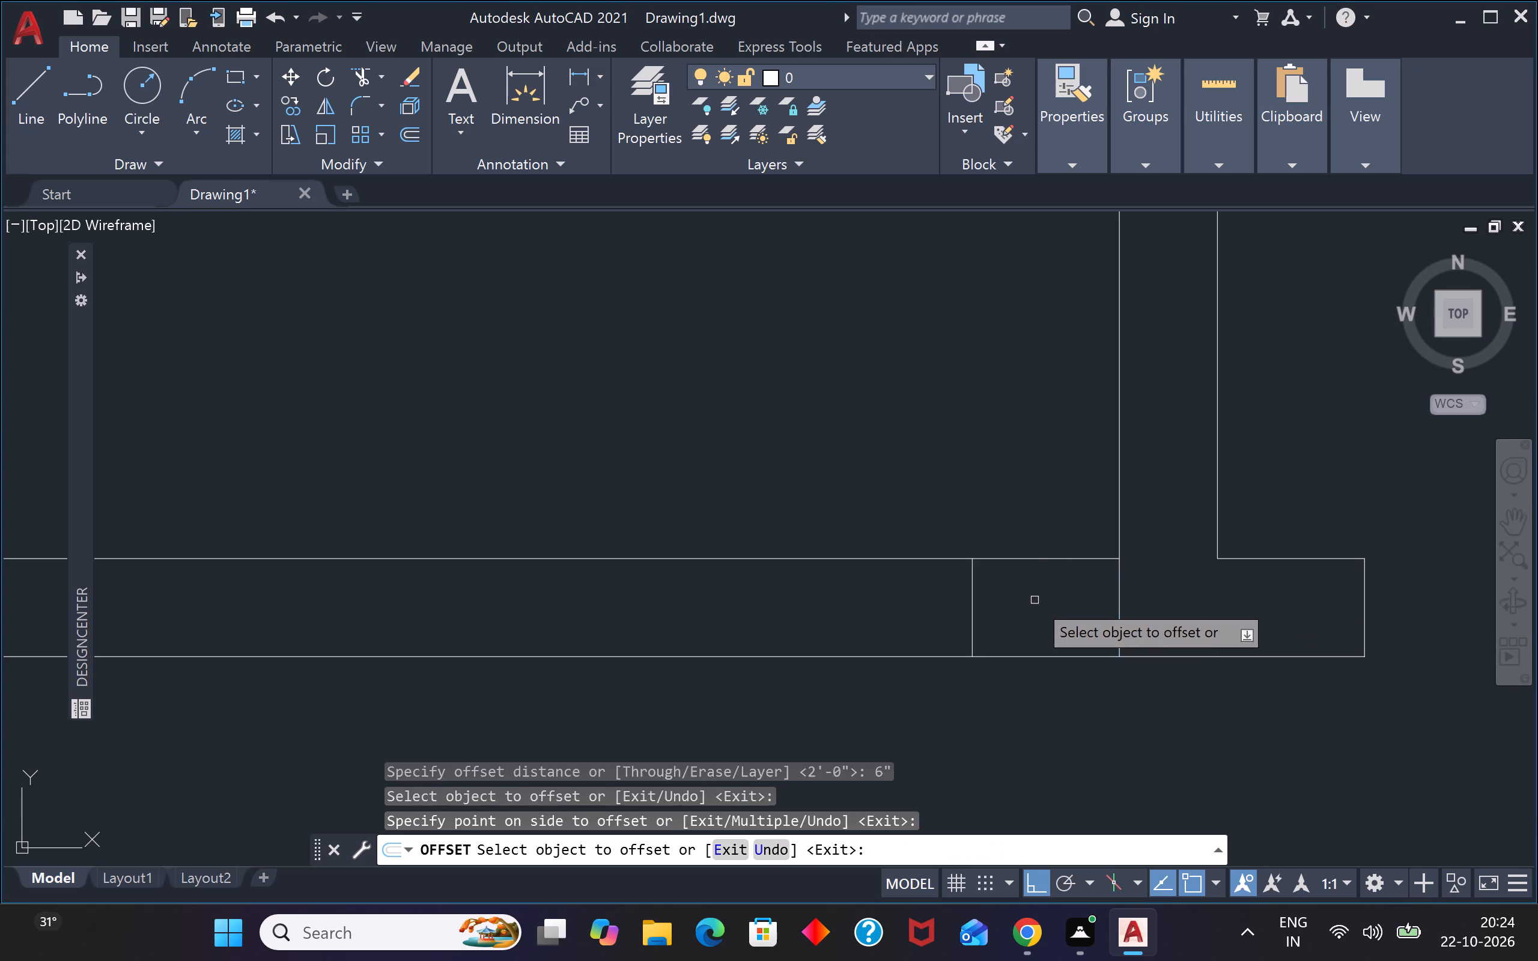
{"action": "scroll", "coordinate": [1034, 600], "scroll_direction": "down", "scroll_amount": 4}
{"action": "scroll", "coordinate": [967, 610], "scroll_direction": "up", "scroll_amount": 2}
{"action": "key", "text": "Escape"}
{"action": "key", "text": "Escape"}
Offset the upper left room's door jamb line 2'6" to the left to mark the second jamb.
{"action": "type", "text": "o"}
{"action": "key", "text": "space"}
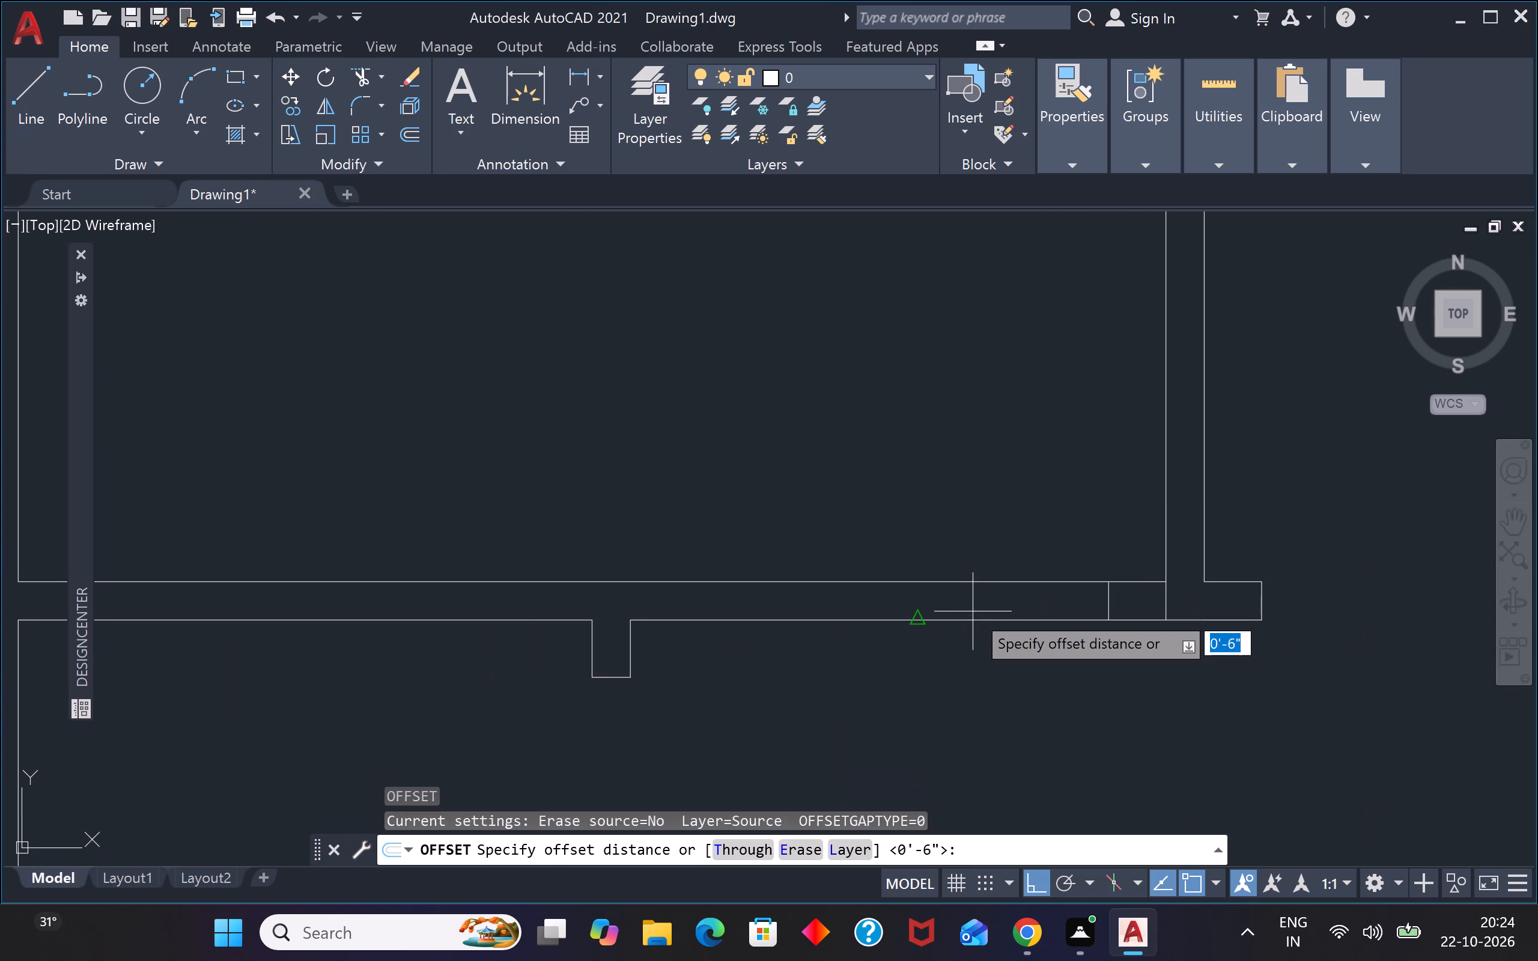
{"action": "type", "text": "2'"}
{"action": "type", "text": "6\""}
{"action": "key", "text": "Return"}
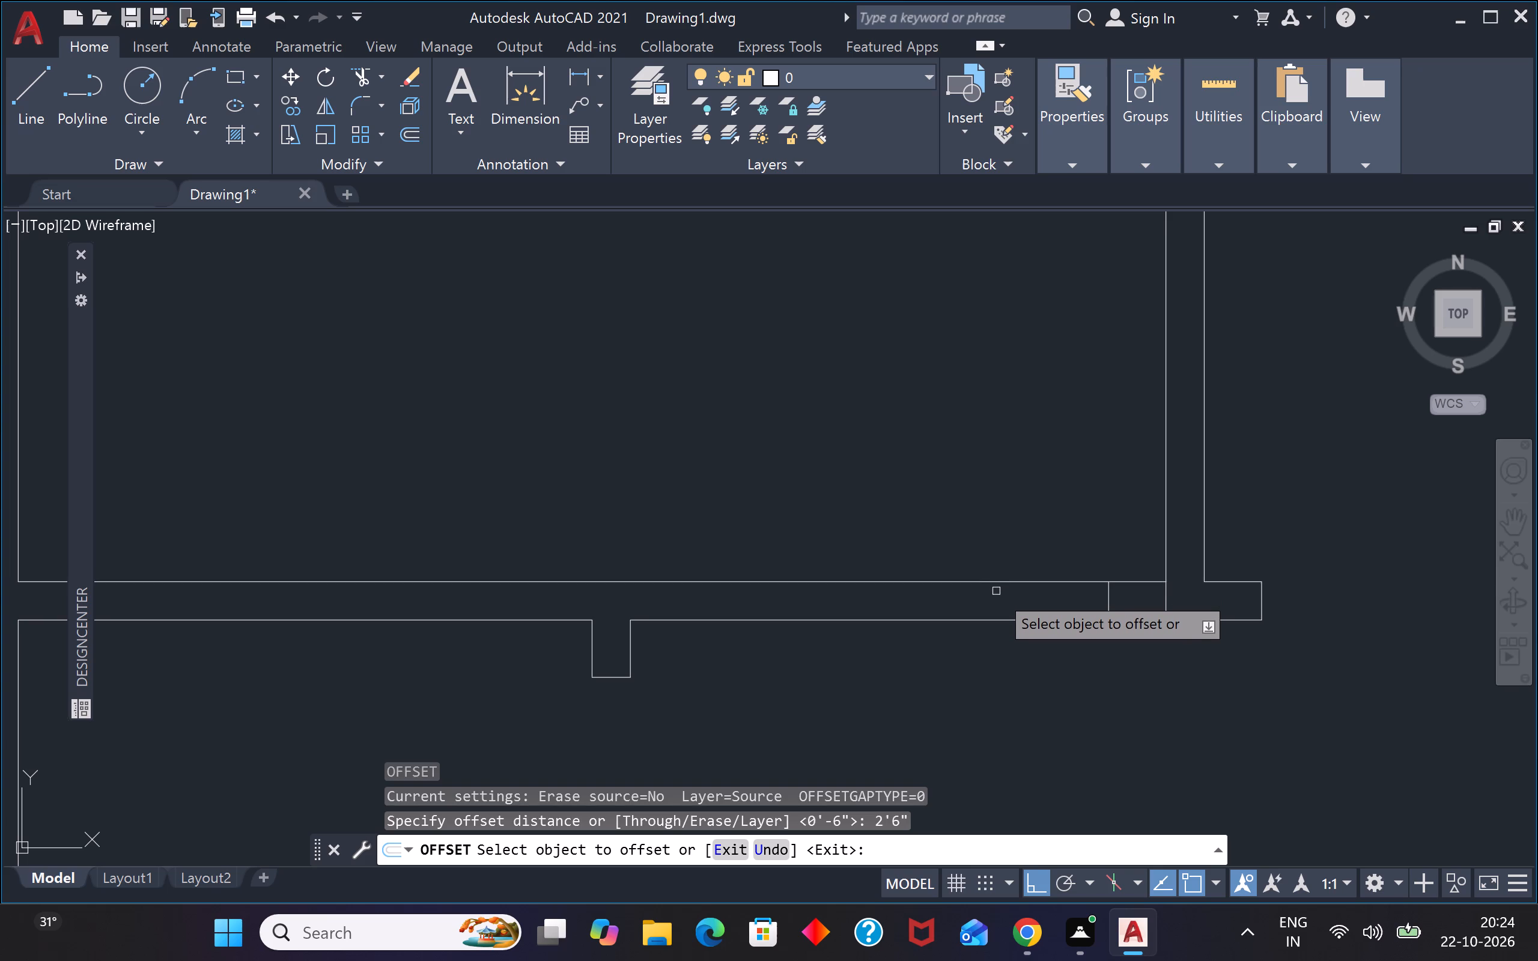
{"action": "scroll", "coordinate": [1116, 611], "scroll_direction": "up", "scroll_amount": 2}
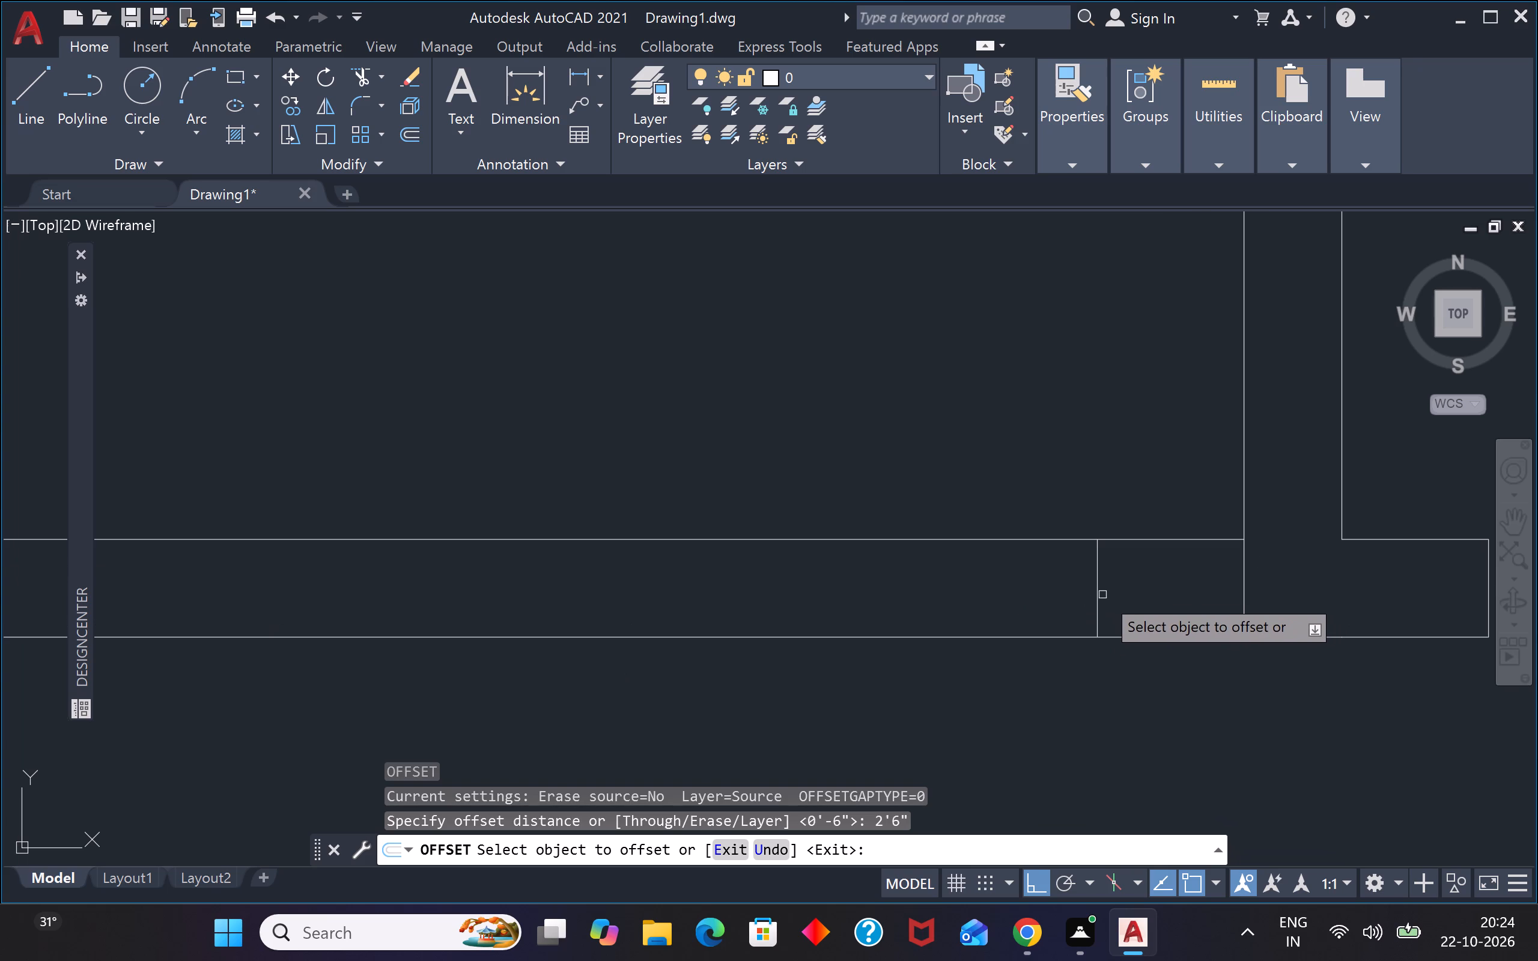
{"action": "left_click_drag", "start_coordinate": [1097, 594], "coordinate": [1088, 589]}
{"action": "left_click", "coordinate": [714, 607]}
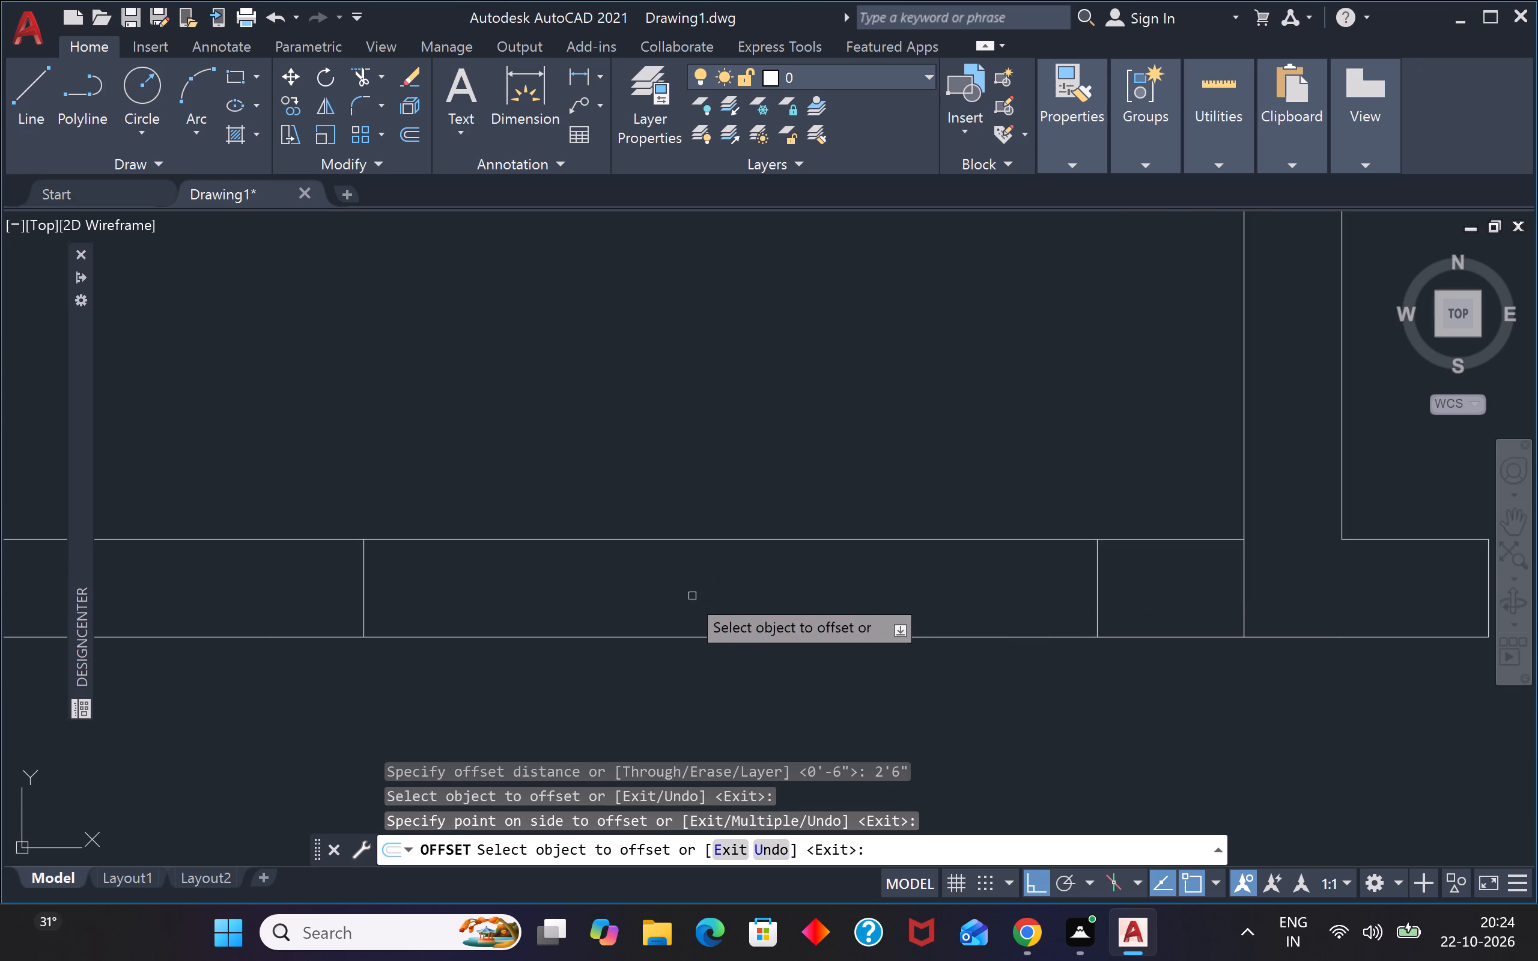
{"action": "key", "text": "Escape"}
{"action": "key", "text": "Escape"}
Trim both faces of the horizontal partition between the two jamb lines to open the upper left room's doorway.
{"action": "type", "text": "tr"}
{"action": "key", "text": "space"}
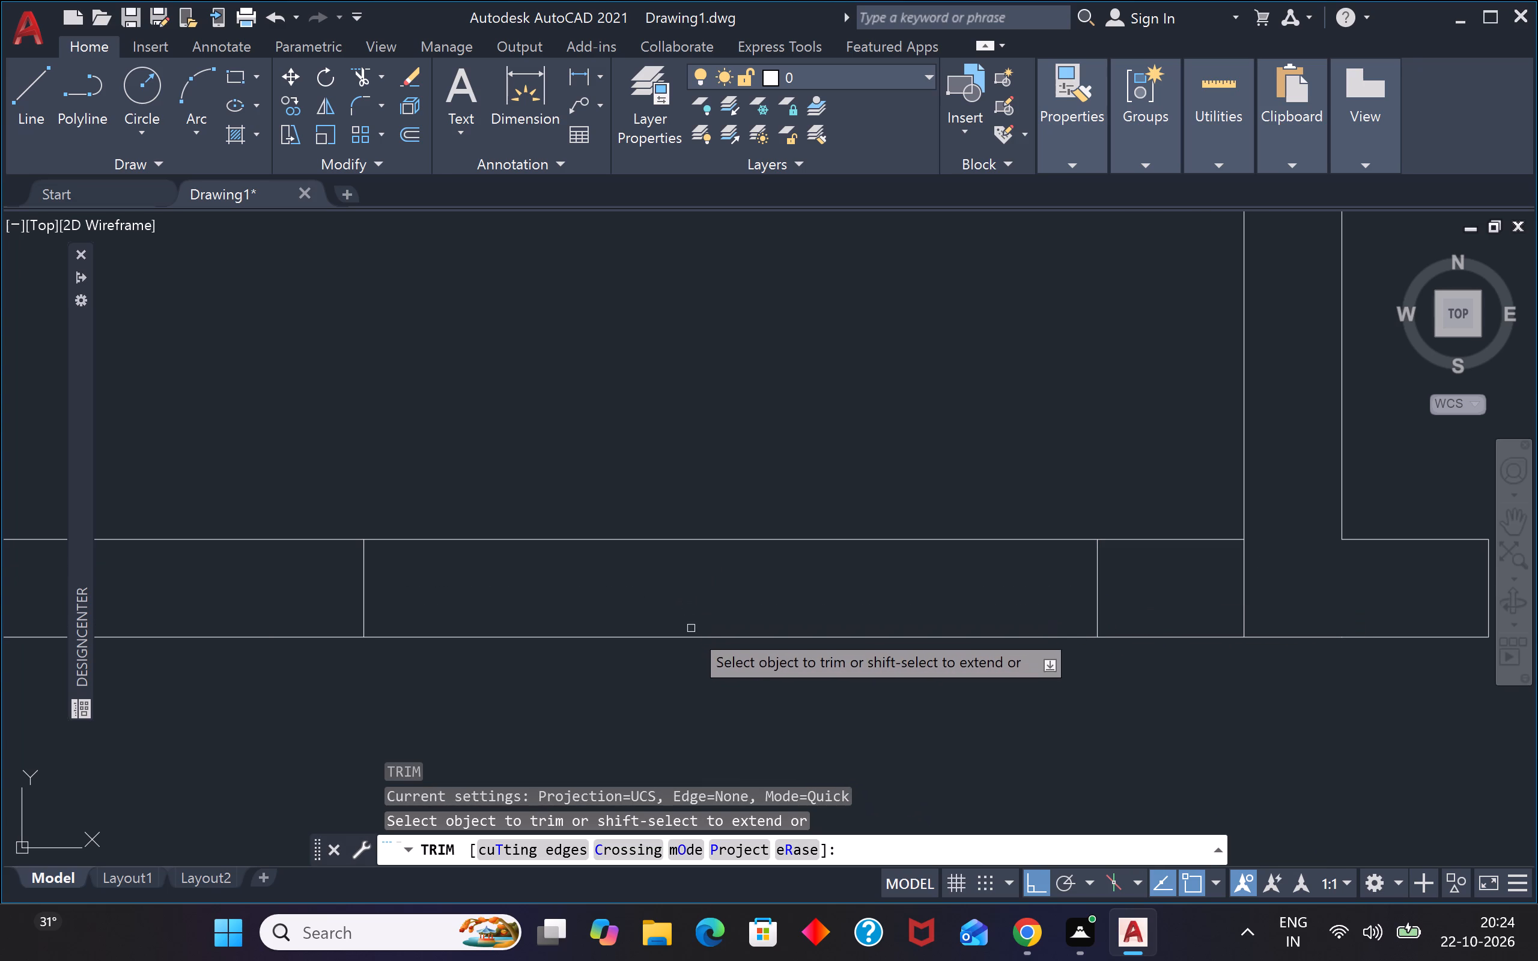
{"action": "left_click_drag", "start_coordinate": [699, 664], "coordinate": [699, 648]}
{"action": "left_click", "coordinate": [719, 503]}
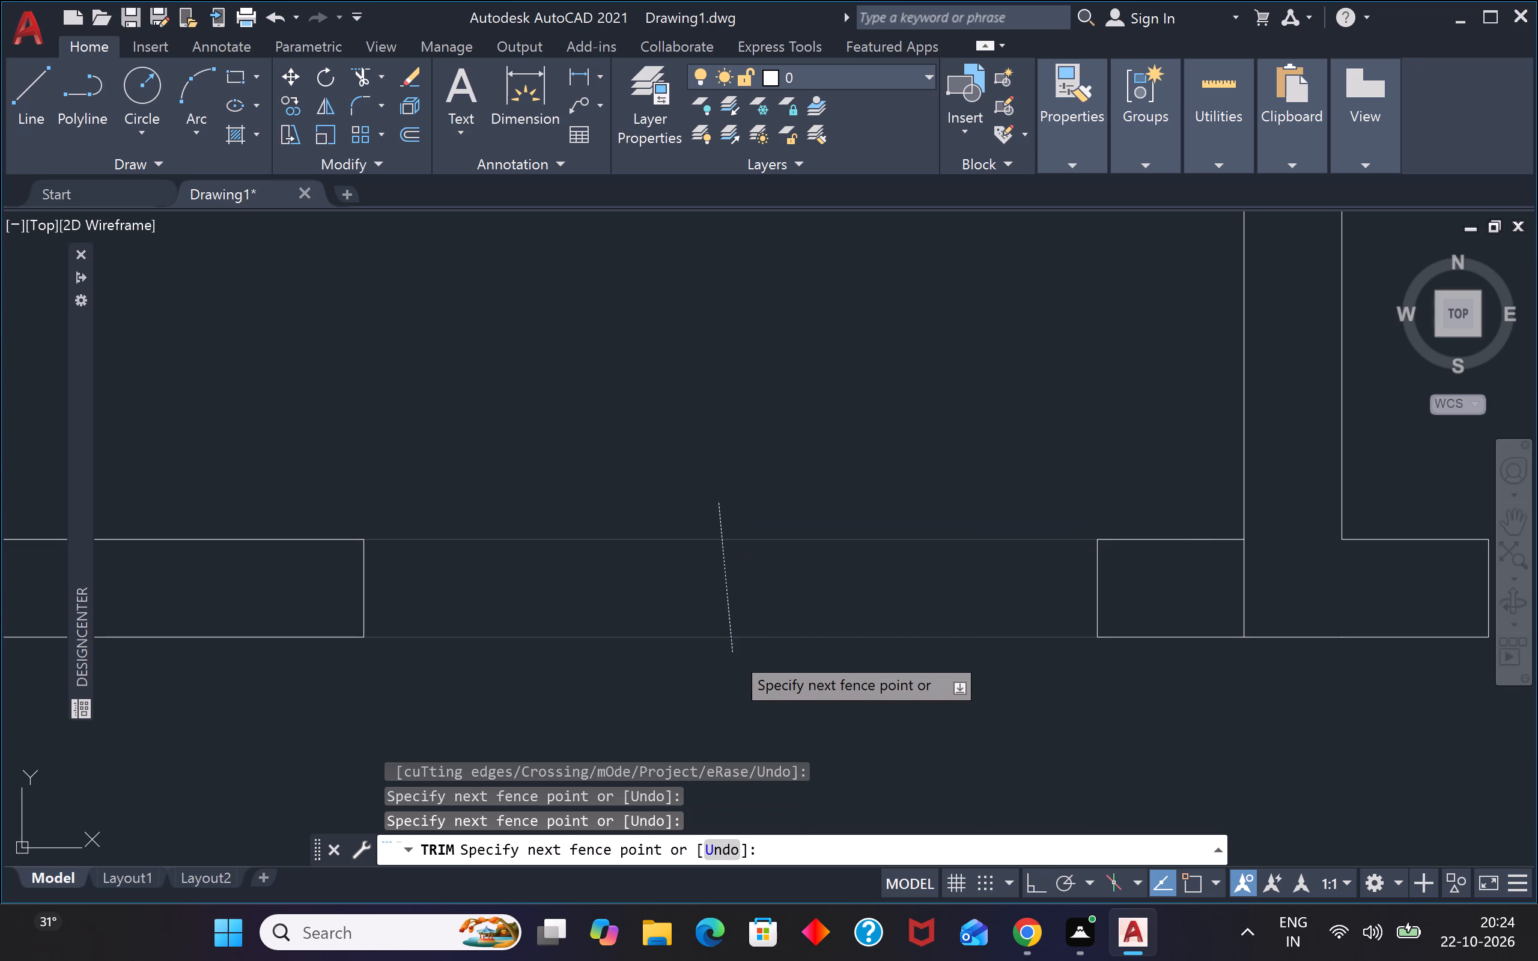
{"action": "left_click", "coordinate": [732, 653]}
Trim away the short construction line crossing the horizontal partition below the central vertical partition's left face.
{"action": "scroll", "coordinate": [752, 590], "scroll_direction": "down", "scroll_amount": 5}
{"action": "scroll", "coordinate": [817, 590], "scroll_direction": "up", "scroll_amount": 4}
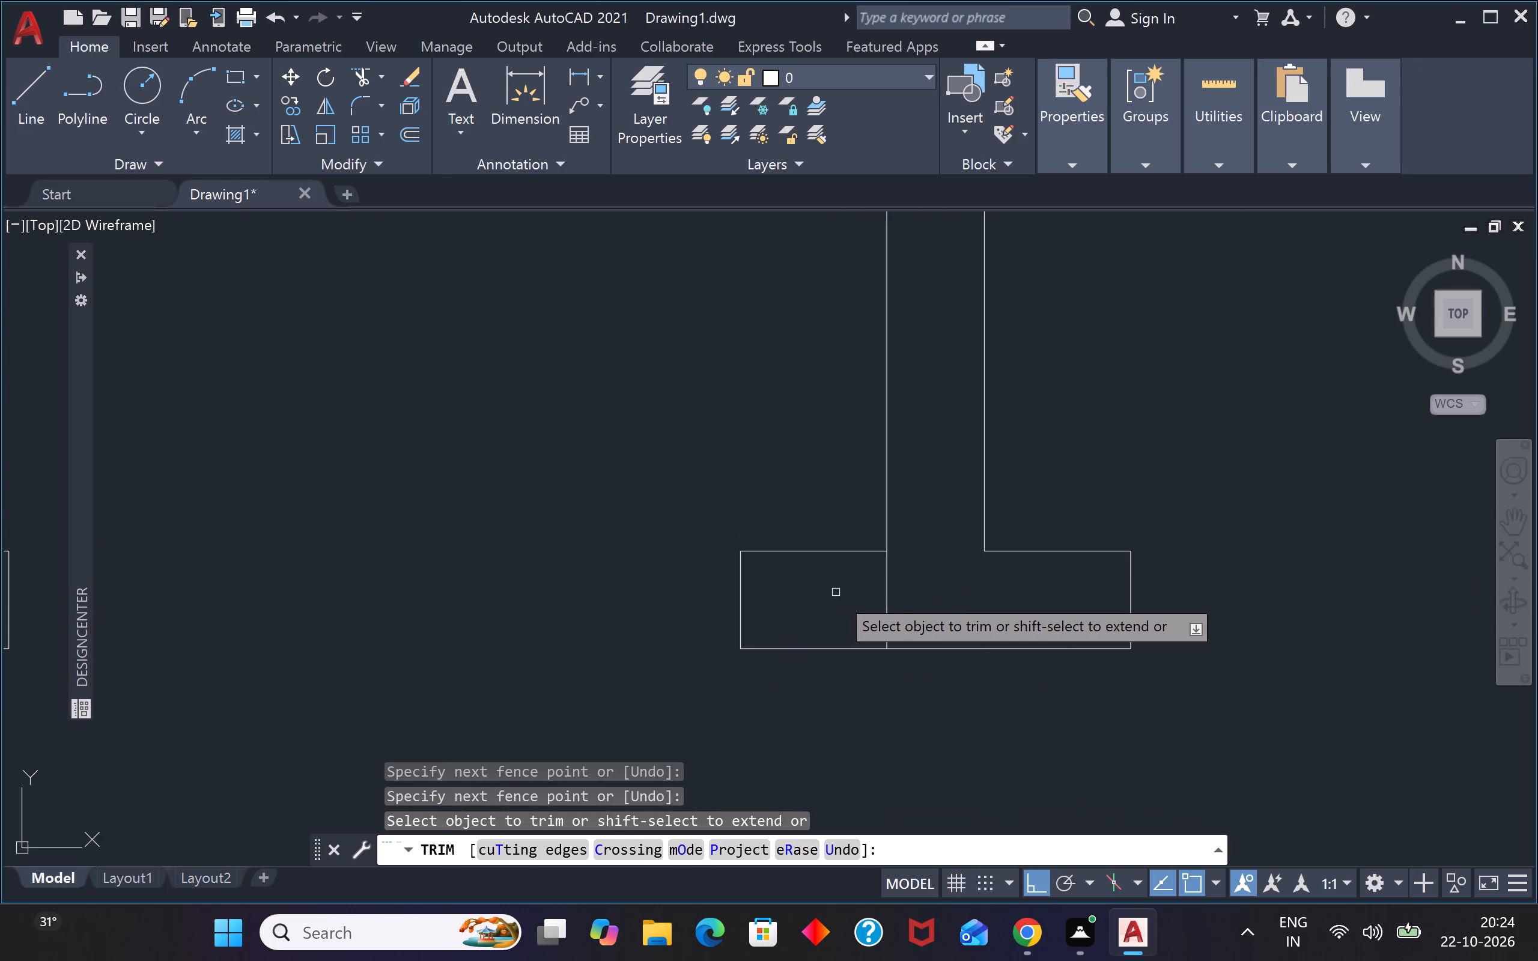
{"action": "left_click", "coordinate": [837, 594]}
{"action": "left_click", "coordinate": [920, 597]}
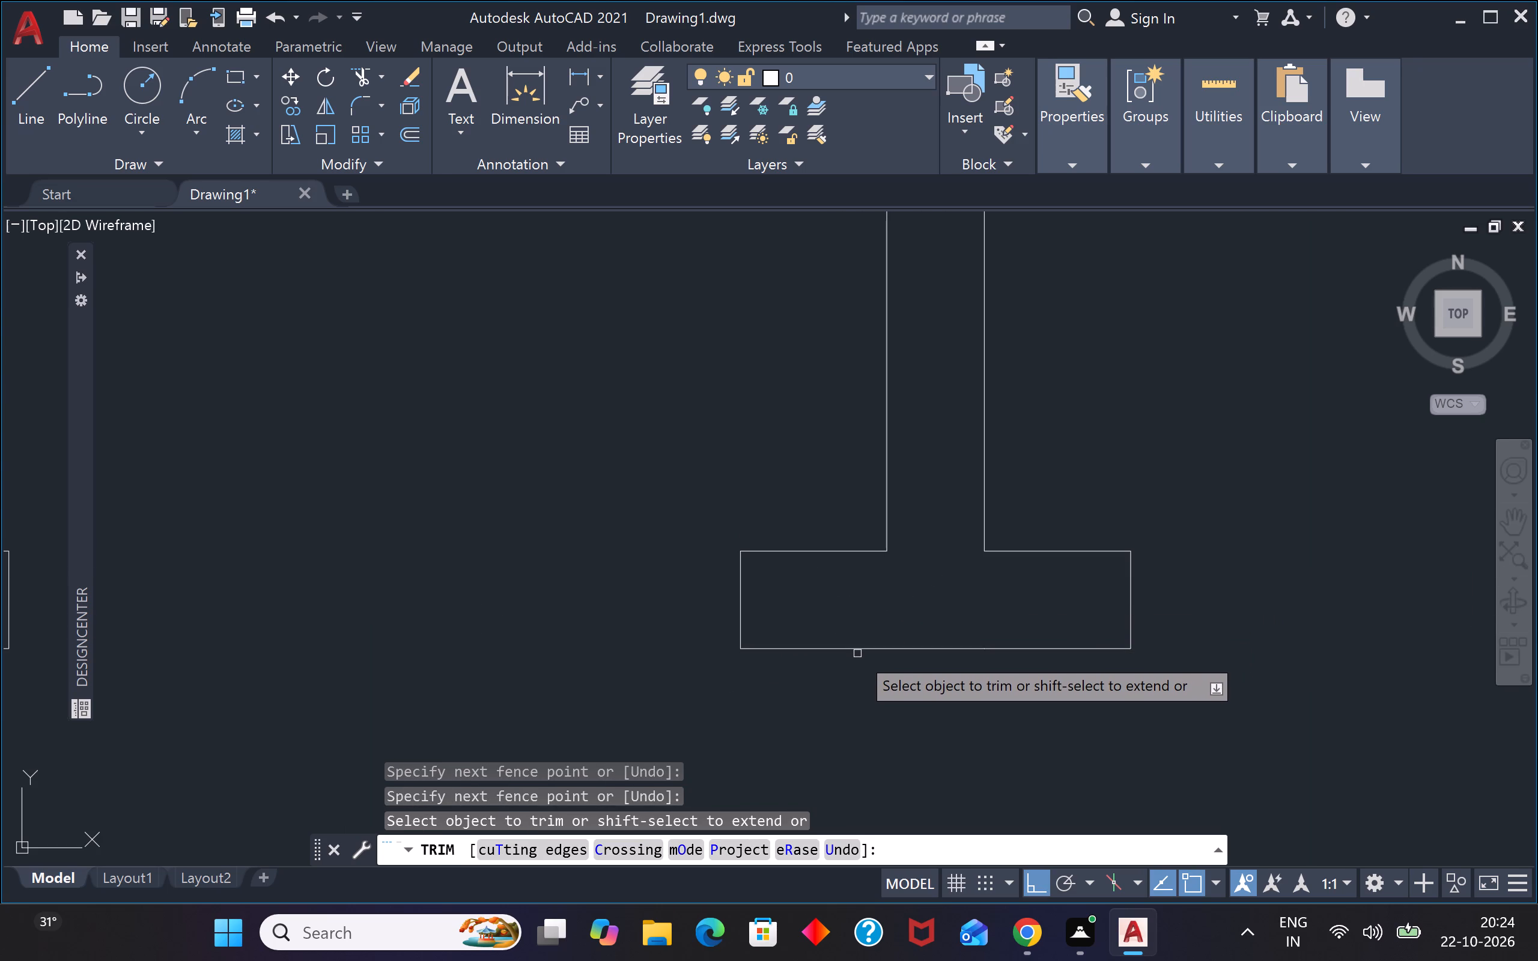
{"action": "key", "text": "Escape"}
{"action": "key", "text": "Escape"}
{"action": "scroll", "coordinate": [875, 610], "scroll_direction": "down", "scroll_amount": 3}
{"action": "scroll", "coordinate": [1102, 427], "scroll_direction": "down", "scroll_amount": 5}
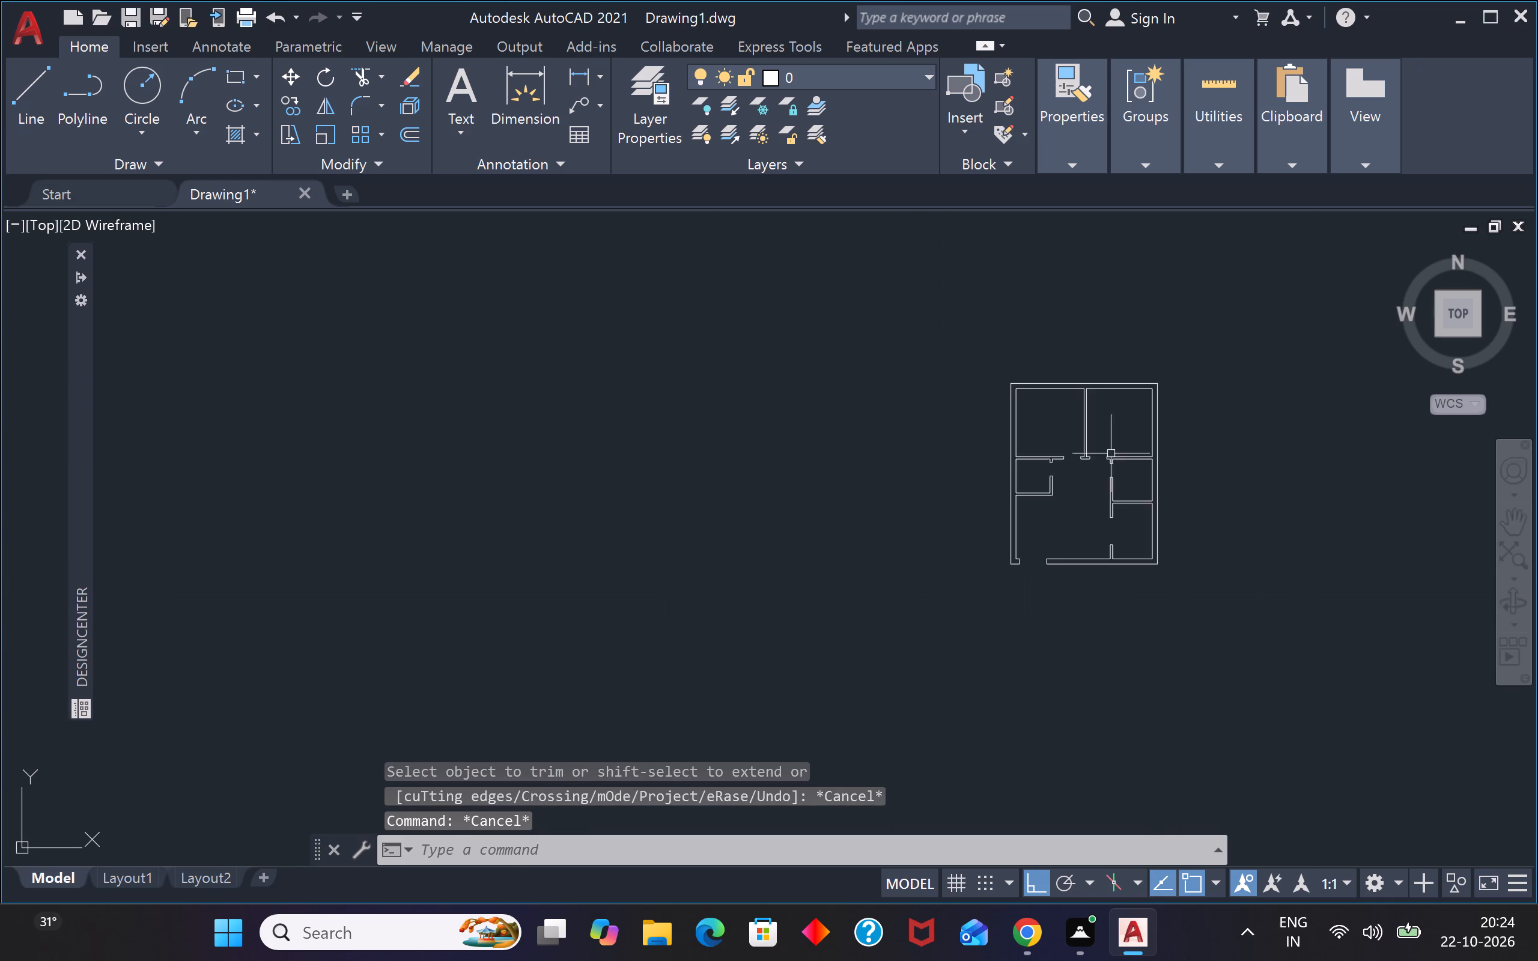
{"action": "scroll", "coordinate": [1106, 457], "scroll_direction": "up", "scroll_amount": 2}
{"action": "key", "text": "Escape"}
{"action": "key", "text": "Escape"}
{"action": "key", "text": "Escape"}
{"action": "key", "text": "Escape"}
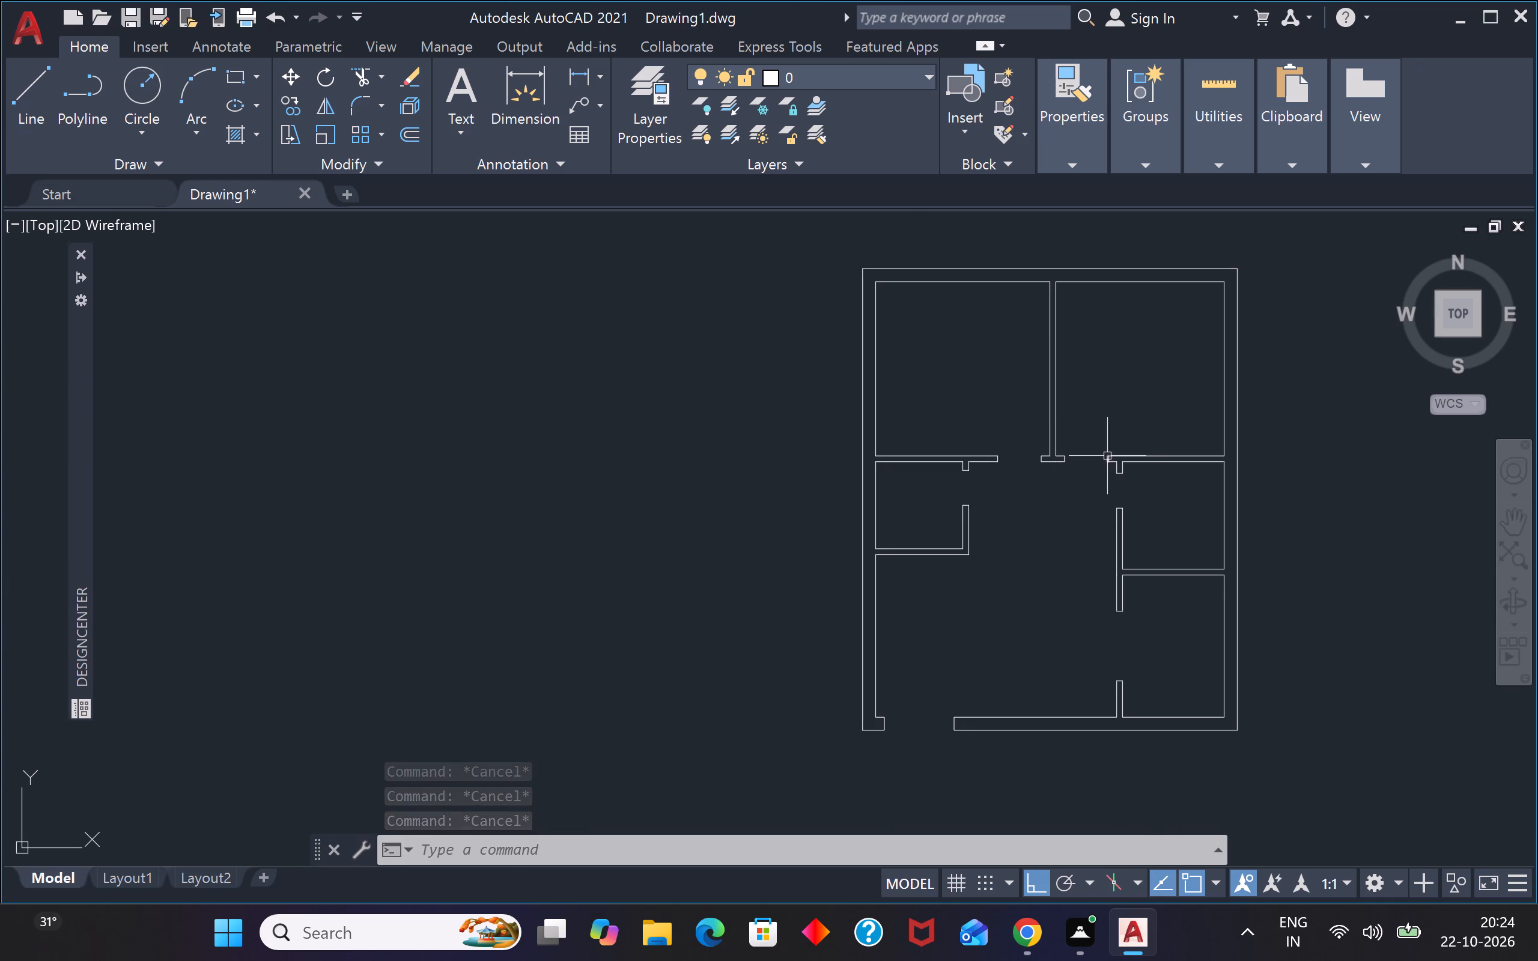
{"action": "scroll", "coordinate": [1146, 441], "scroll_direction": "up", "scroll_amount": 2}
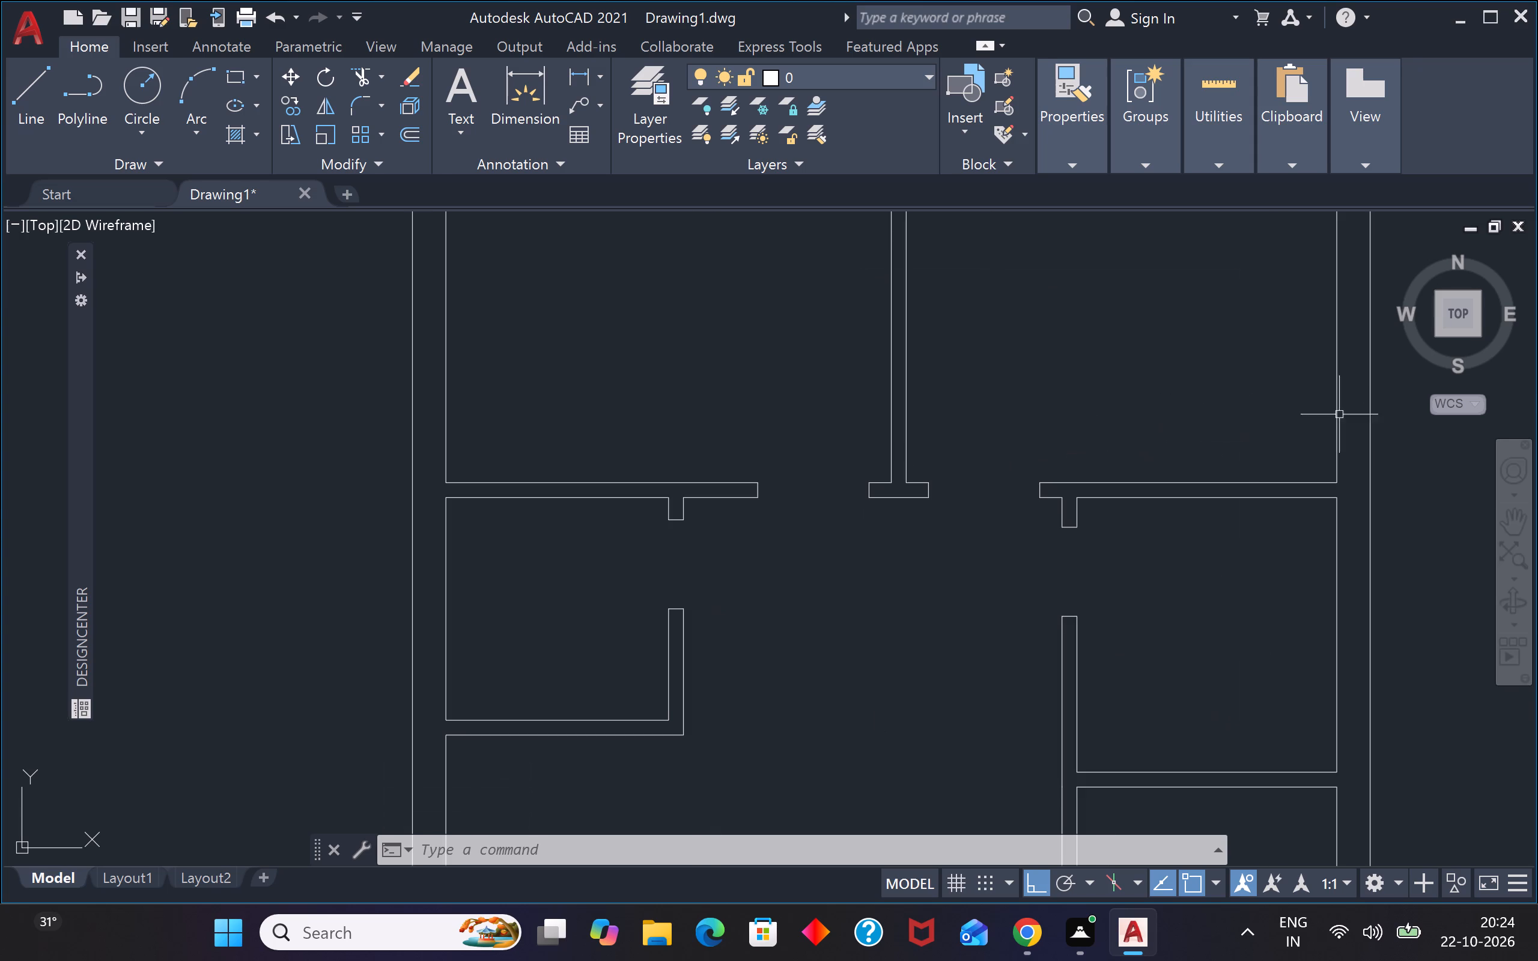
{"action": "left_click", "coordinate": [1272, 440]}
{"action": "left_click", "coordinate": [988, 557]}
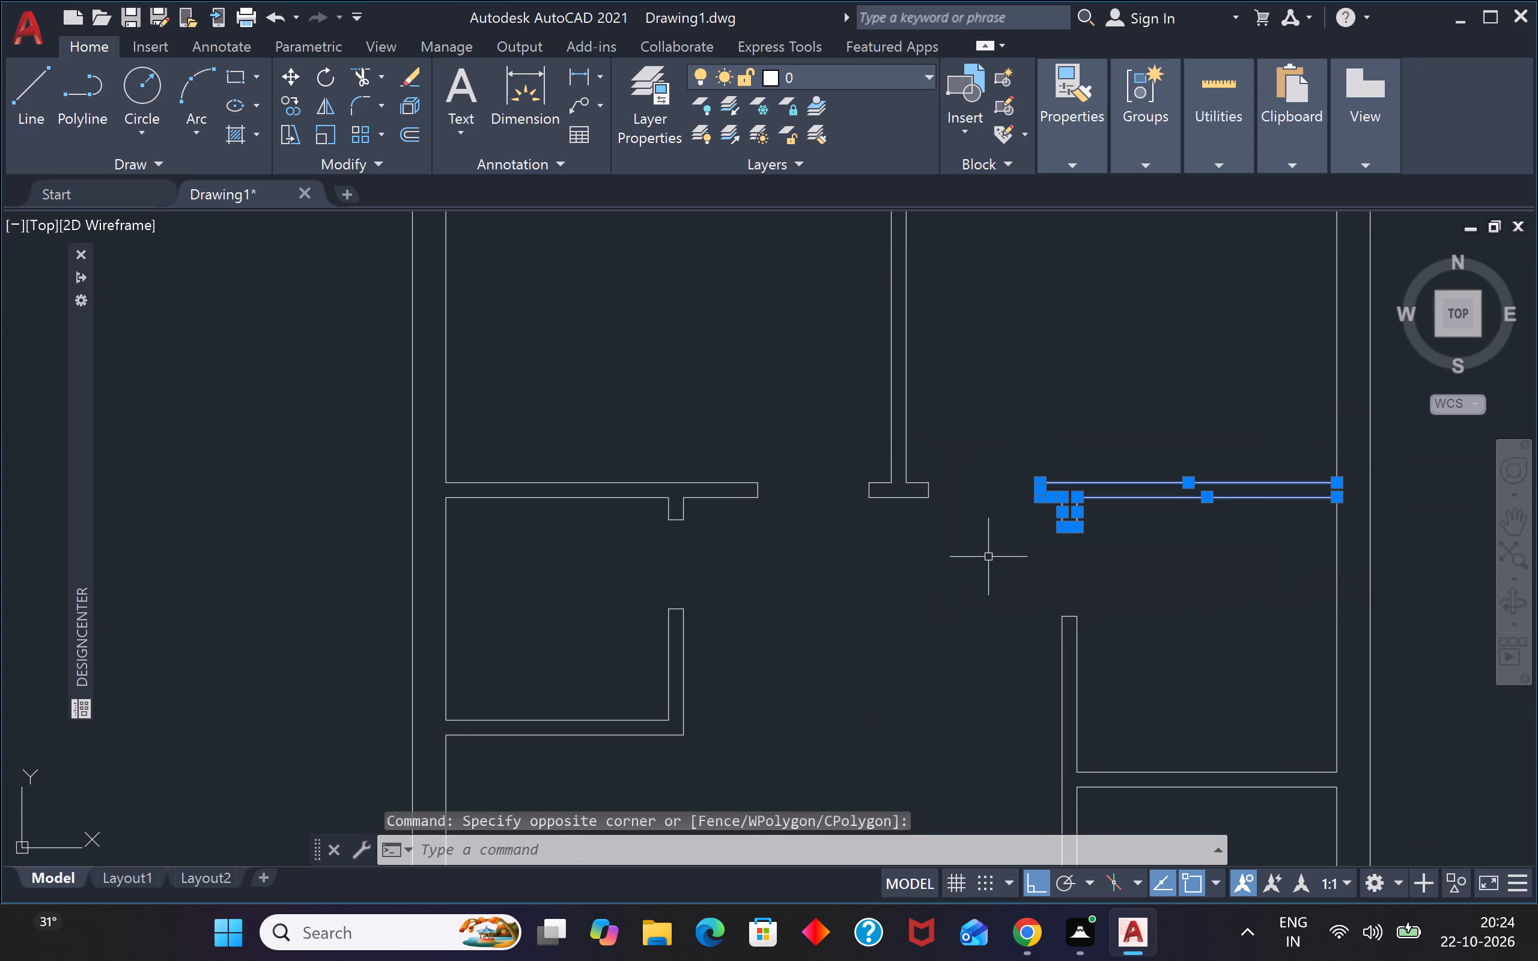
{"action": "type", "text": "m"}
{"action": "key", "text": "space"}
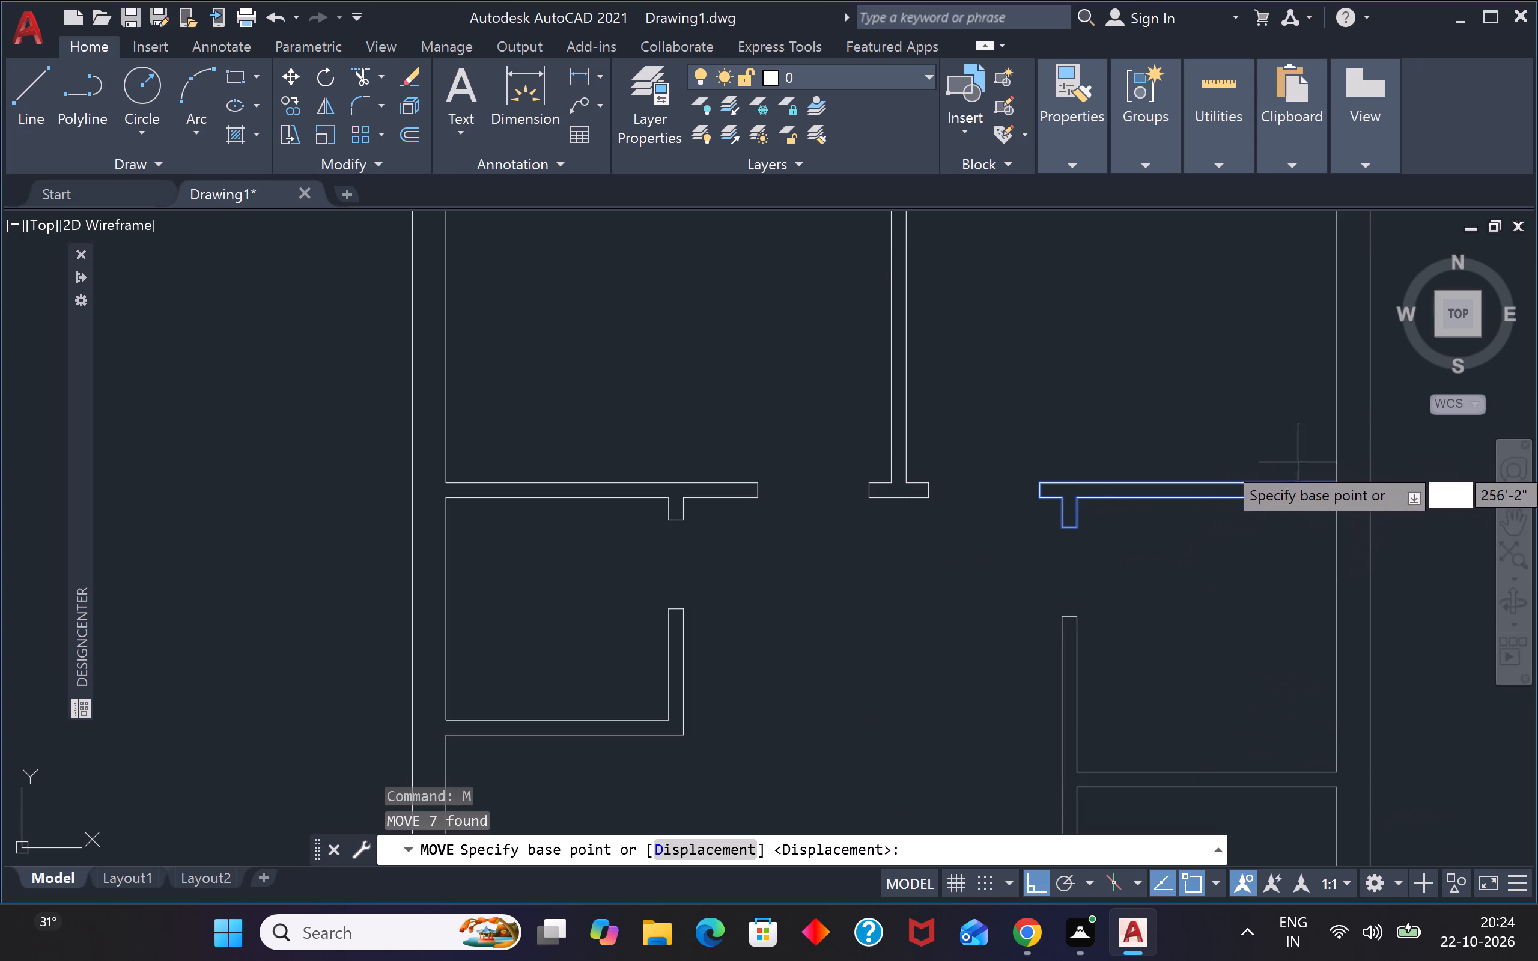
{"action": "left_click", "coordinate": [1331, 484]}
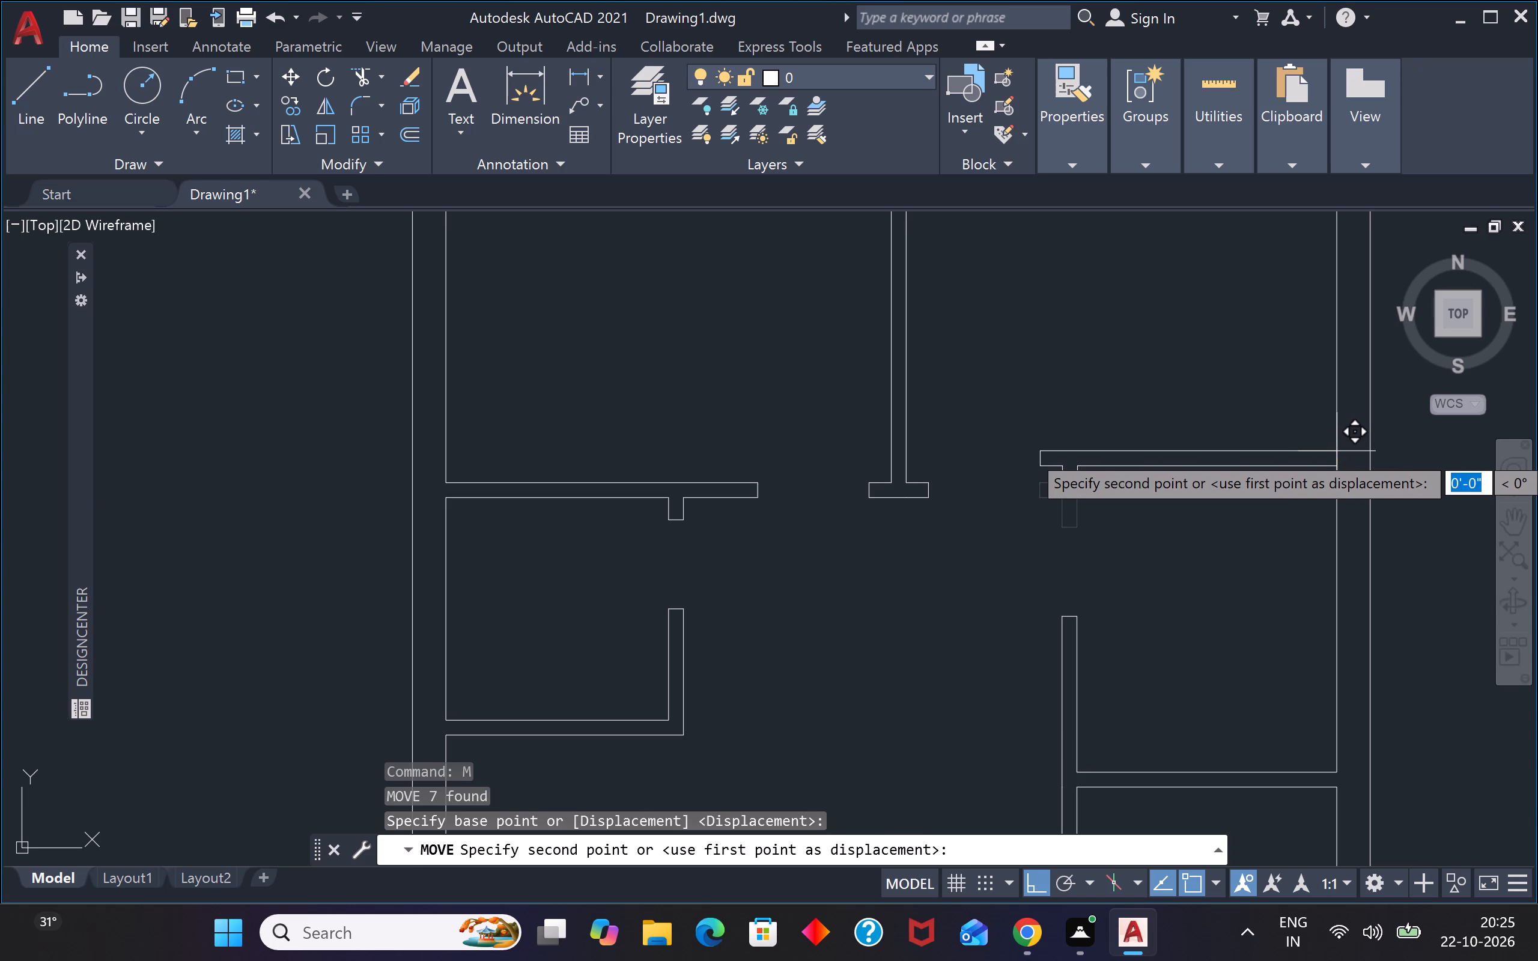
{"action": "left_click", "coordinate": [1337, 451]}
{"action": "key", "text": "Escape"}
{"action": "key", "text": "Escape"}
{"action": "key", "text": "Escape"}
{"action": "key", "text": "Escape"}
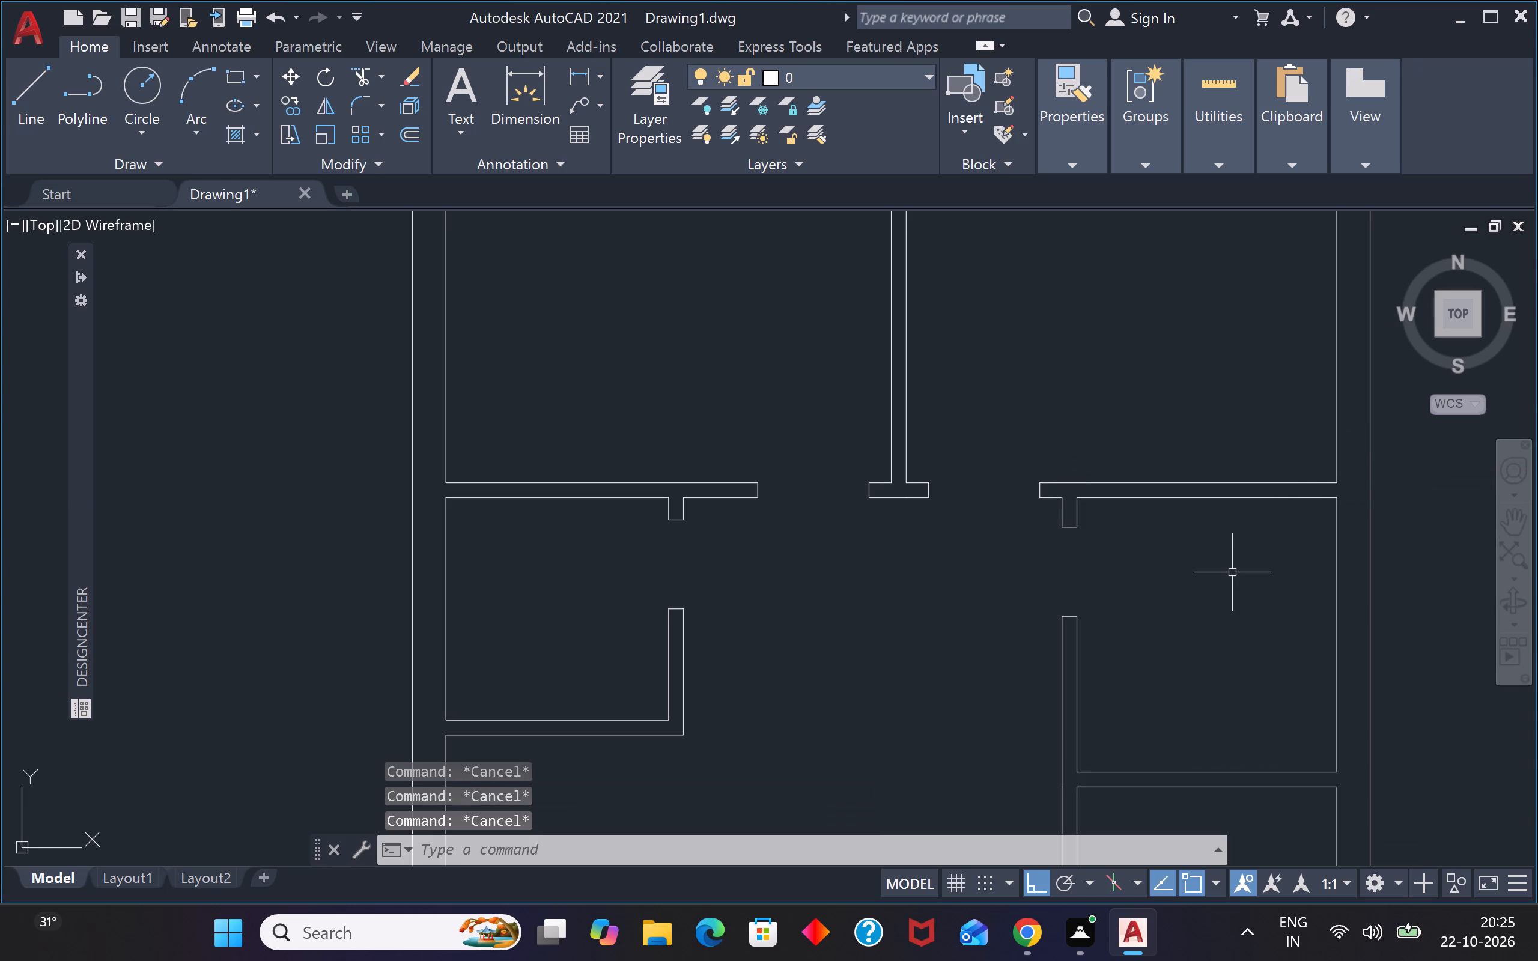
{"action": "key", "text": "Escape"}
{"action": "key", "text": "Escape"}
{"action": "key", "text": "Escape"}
Draw a 4' by 9" rectangle in the empty space to the left of the floor plan.
{"action": "scroll", "coordinate": [1233, 569], "scroll_direction": "down", "scroll_amount": 3}
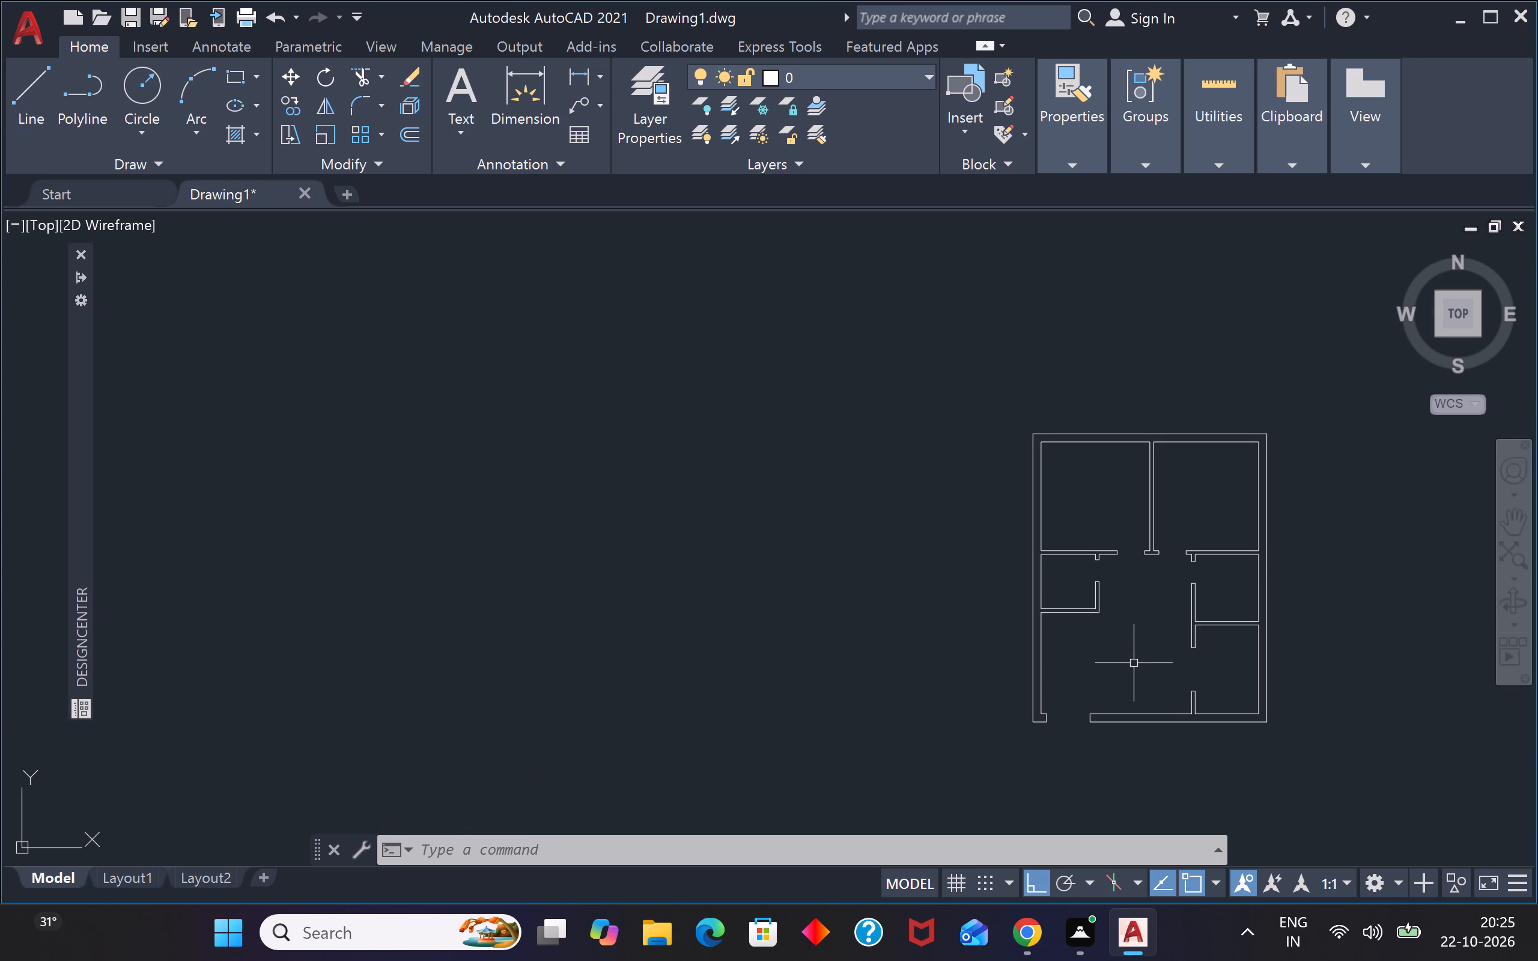
{"action": "key", "text": "Escape"}
{"action": "key", "text": "Escape"}
{"action": "scroll", "coordinate": [1112, 543], "scroll_direction": "down", "scroll_amount": 2}
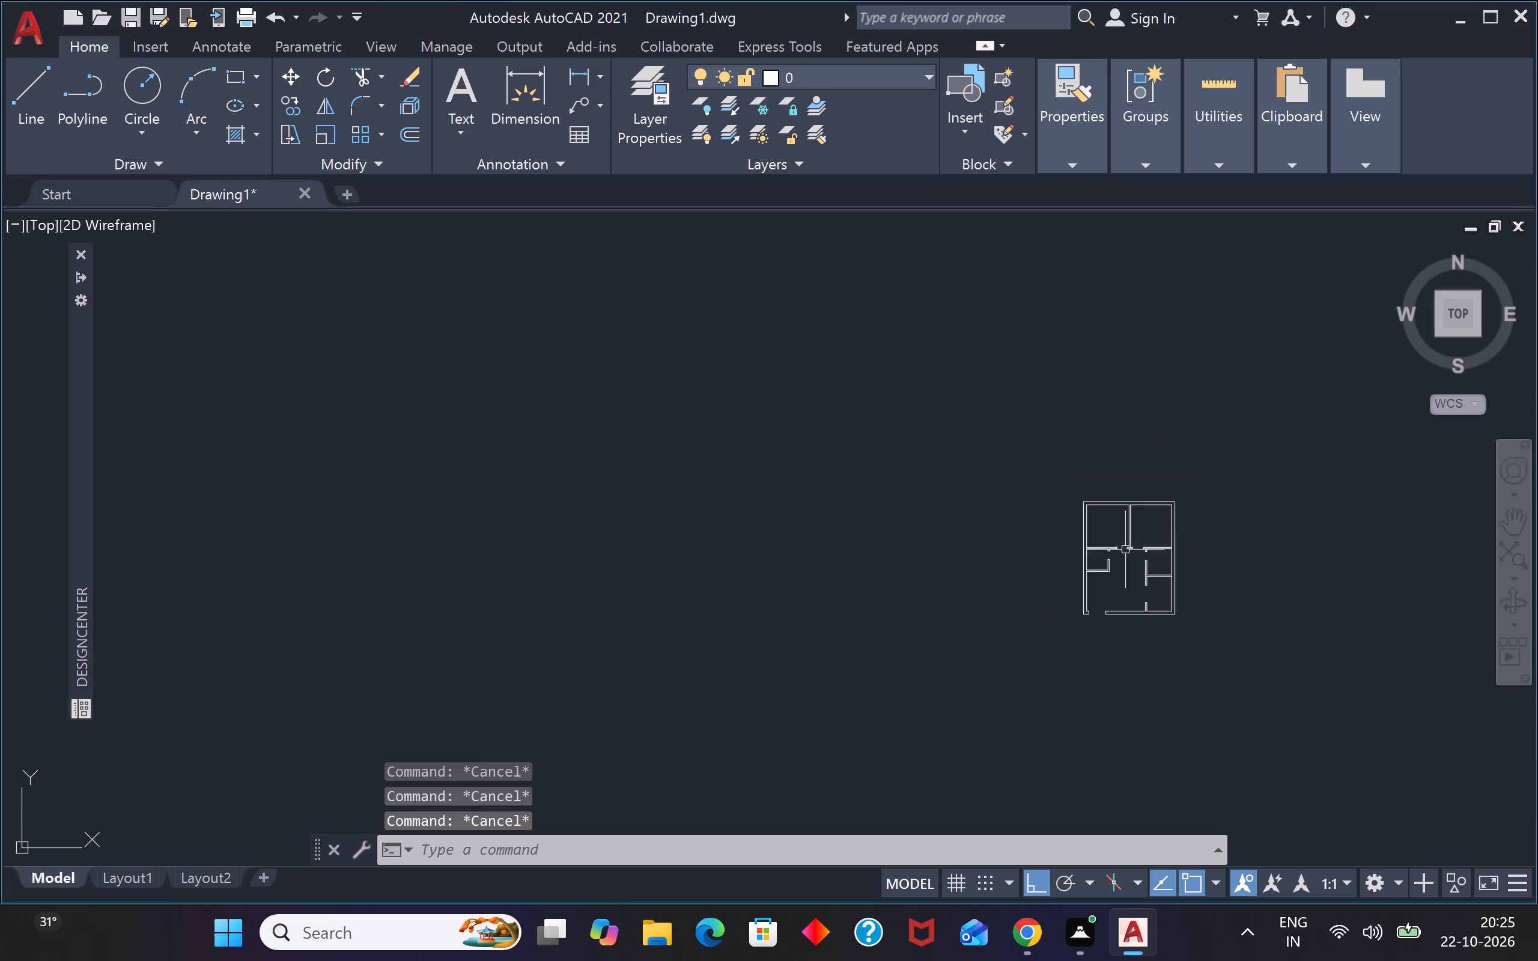
{"action": "scroll", "coordinate": [1156, 527], "scroll_direction": "up", "scroll_amount": 2}
{"action": "key", "text": "Escape"}
{"action": "key", "text": "Escape"}
{"action": "type", "text": "rec"}
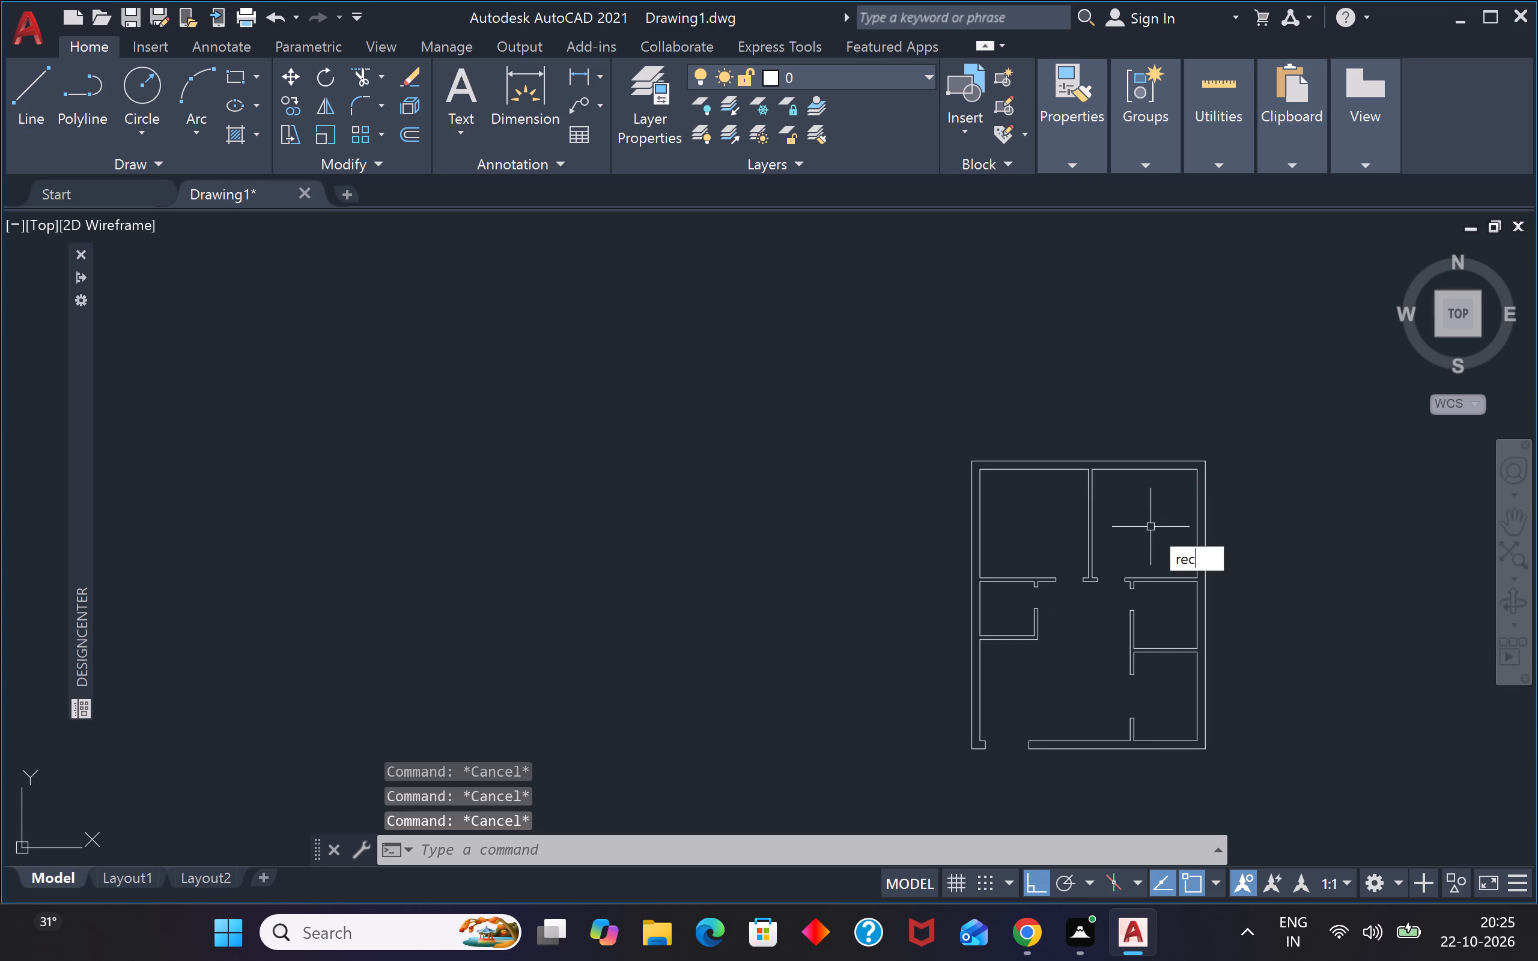
{"action": "key", "text": "space"}
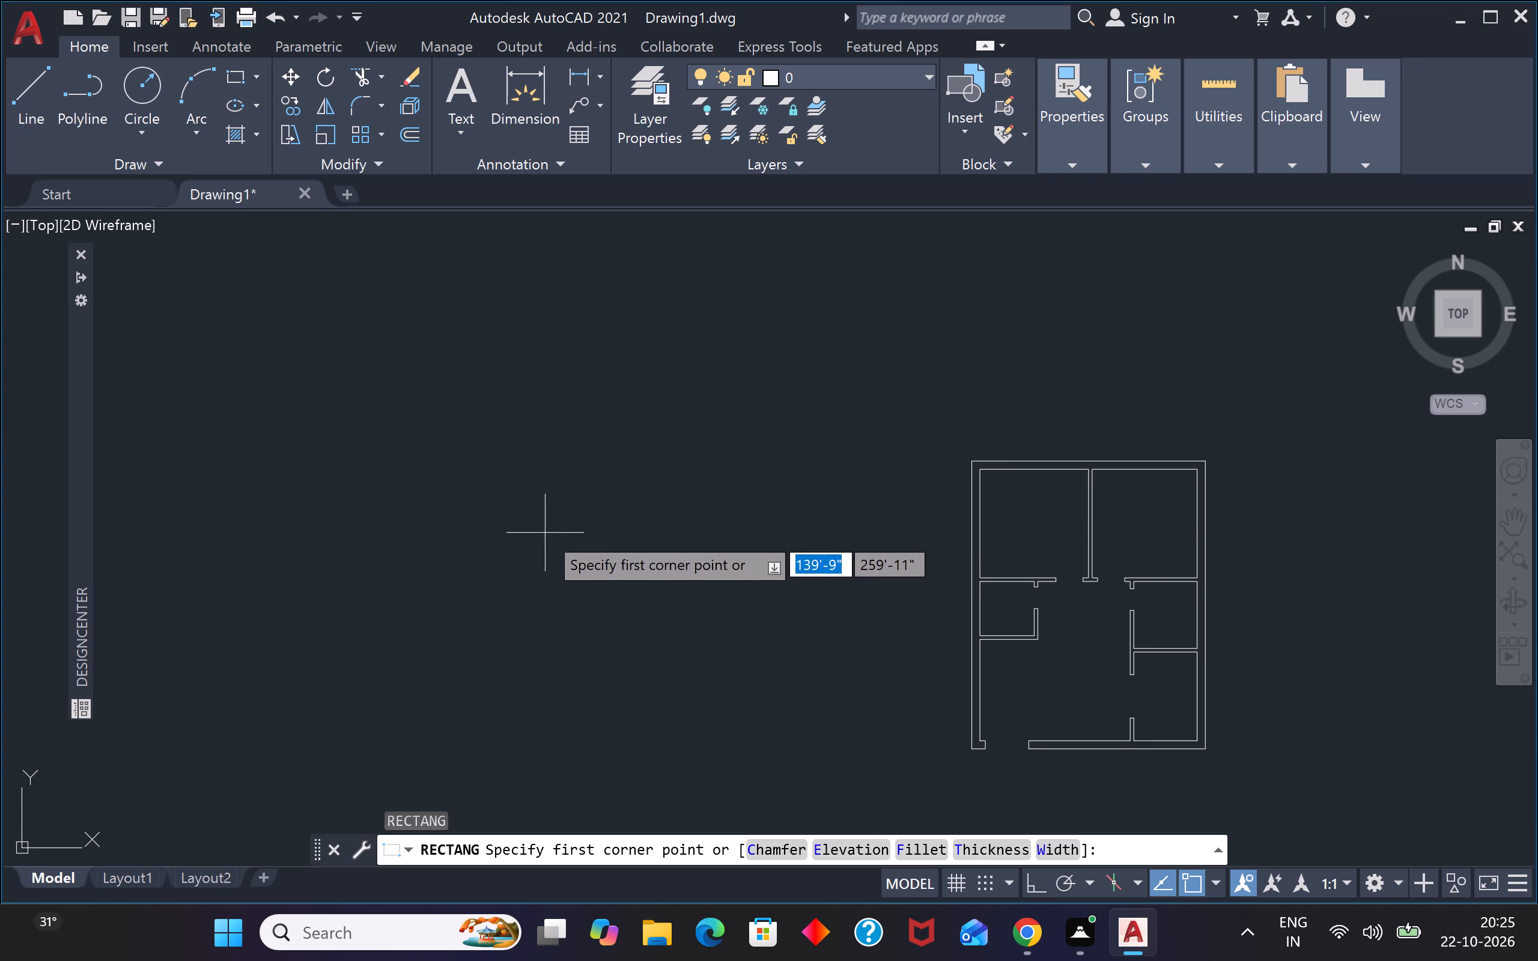
{"action": "left_click", "coordinate": [375, 577]}
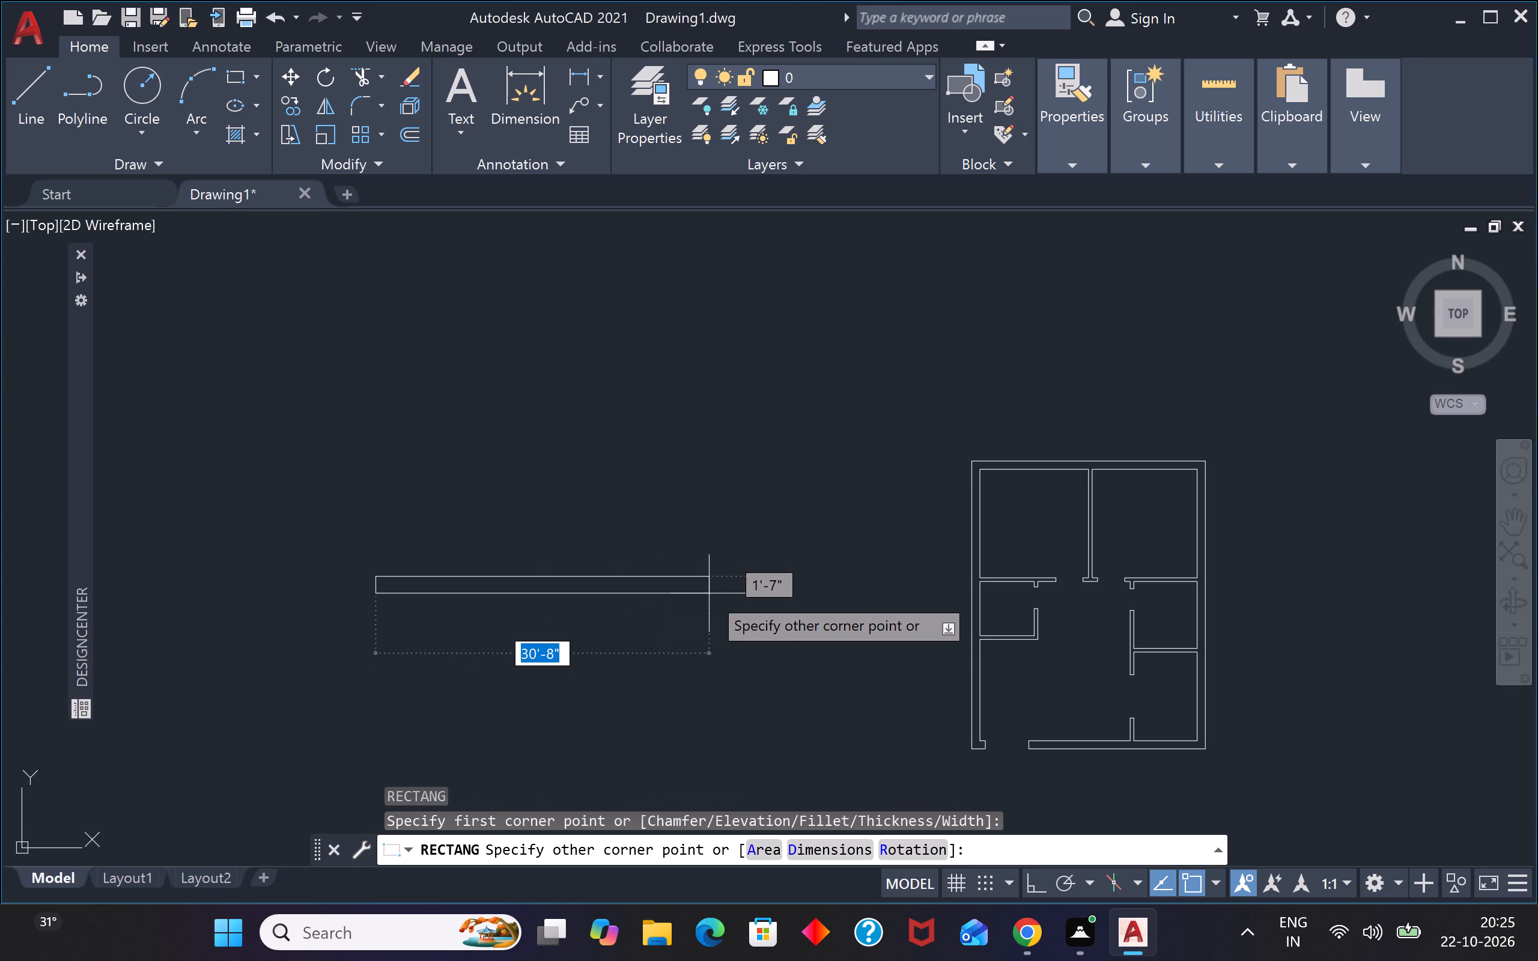
{"action": "key", "text": "4"}
{"action": "key", "text": "apostrophe"}
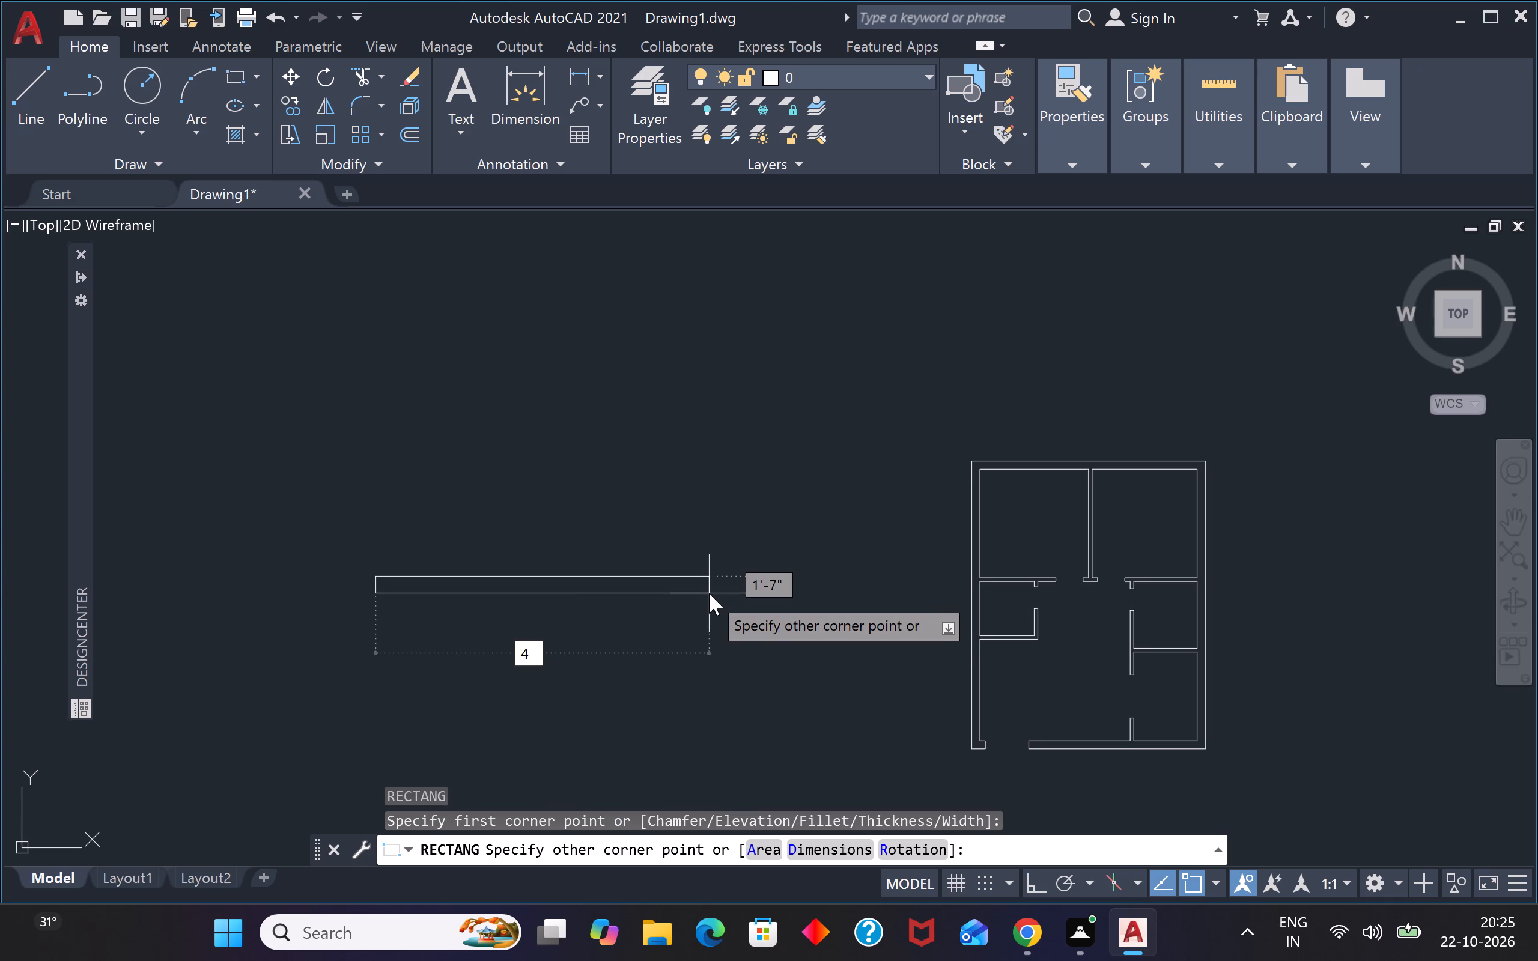
{"action": "key", "text": "Tab"}
{"action": "key", "text": "9"}
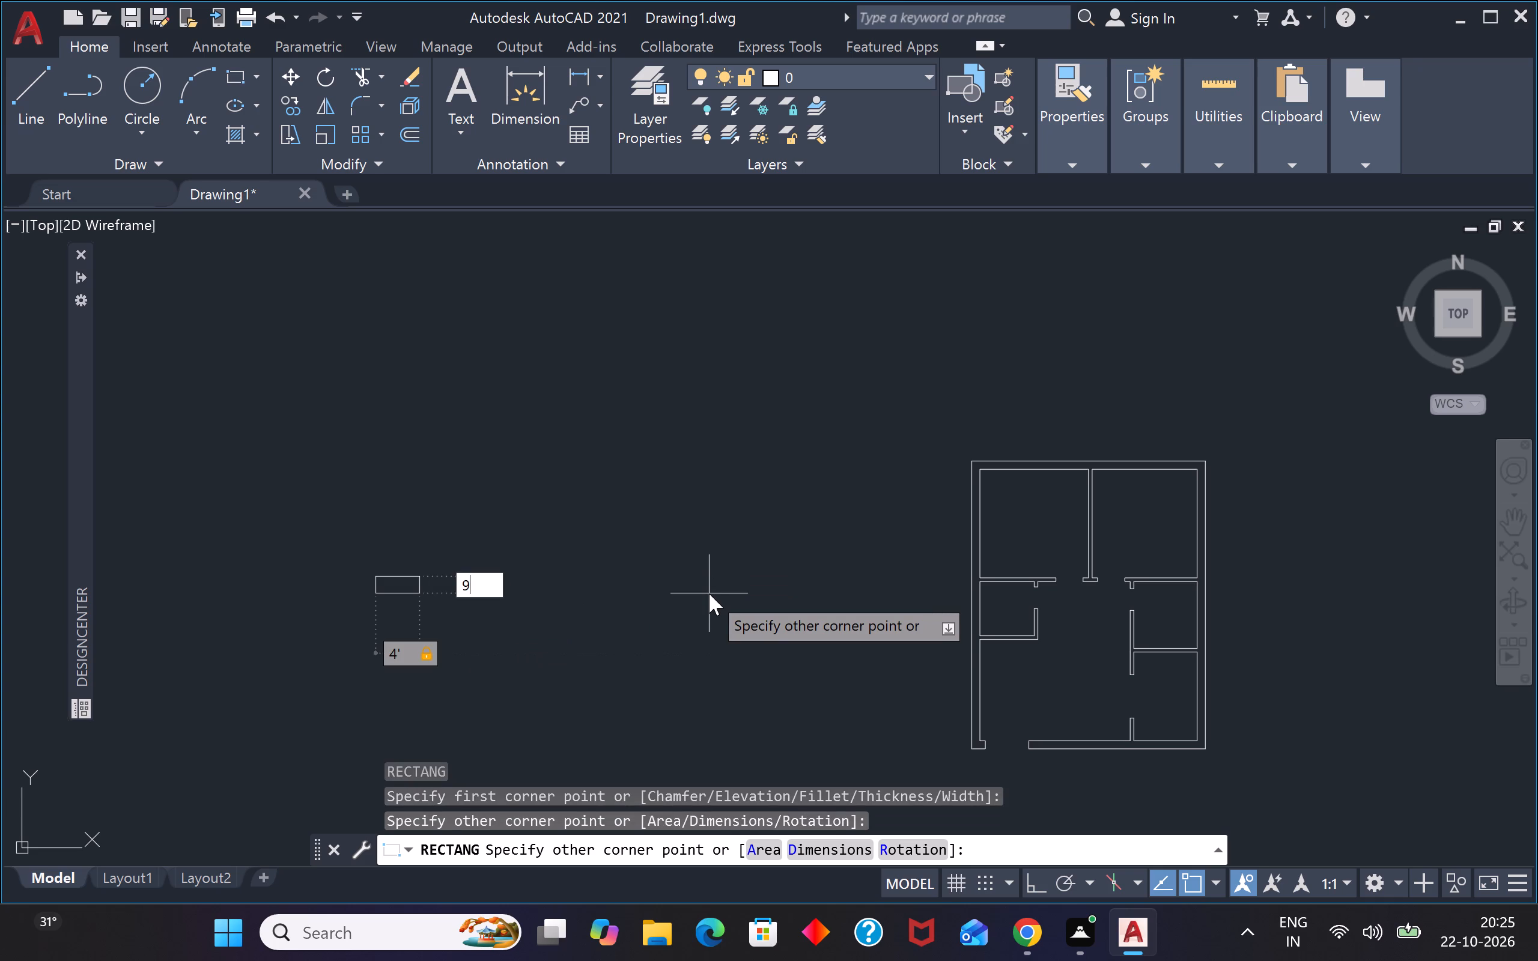
{"action": "key", "text": "shift+quotedbl"}
{"action": "key", "text": "Return"}
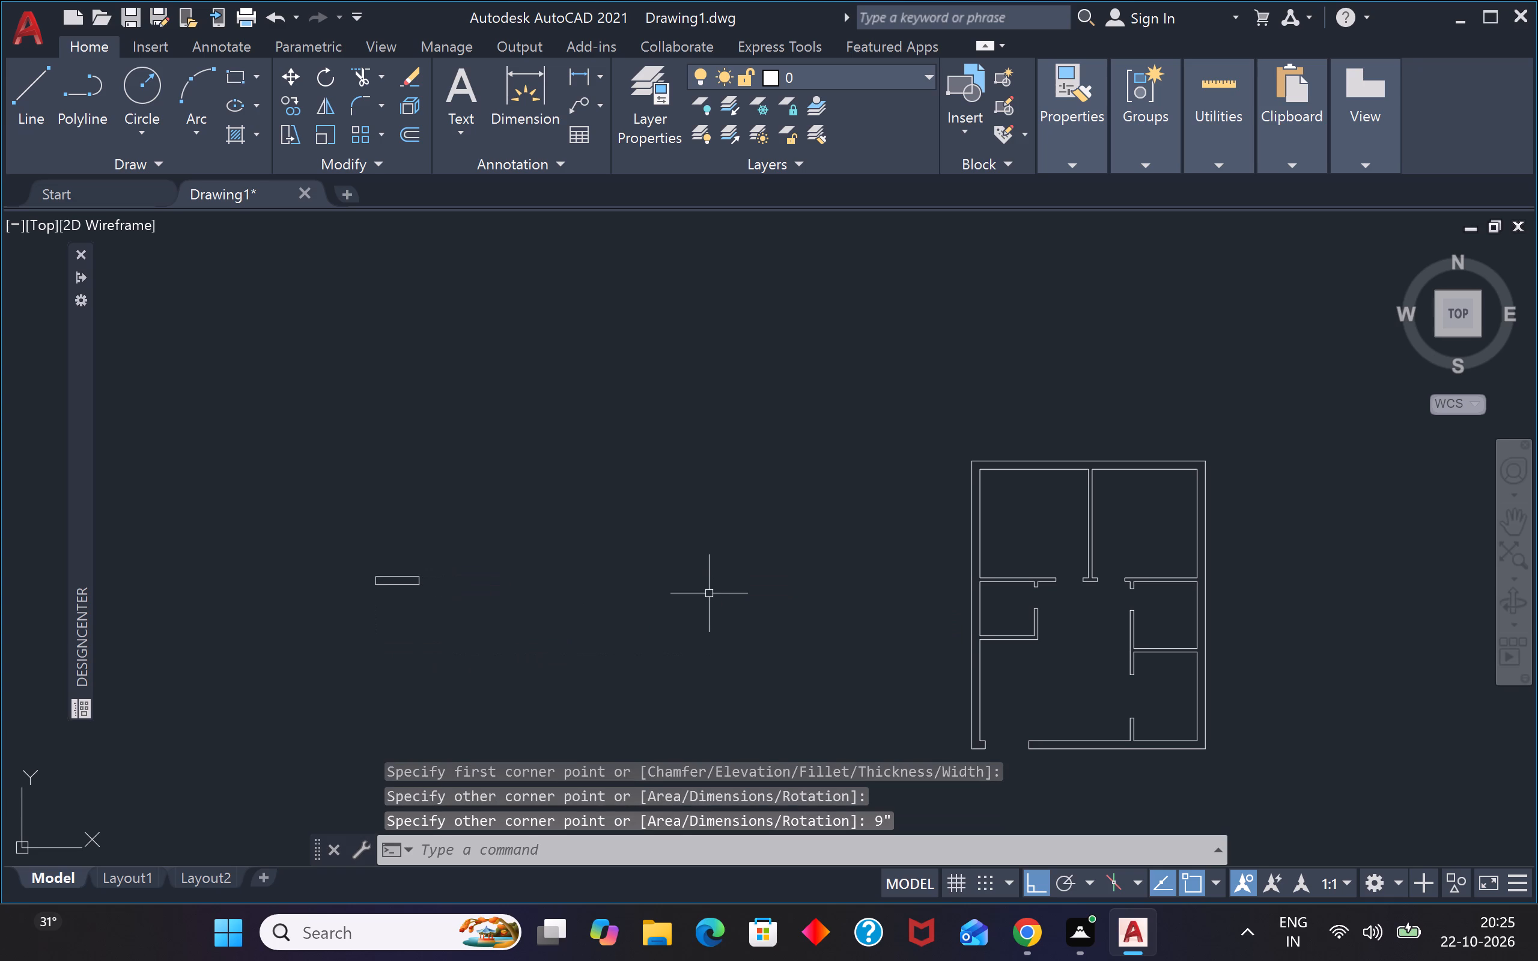
Draw a 2' by 9" rectangle just to the right of the 4' rectangle.
{"action": "type", "text": "rec"}
{"action": "key", "text": "space"}
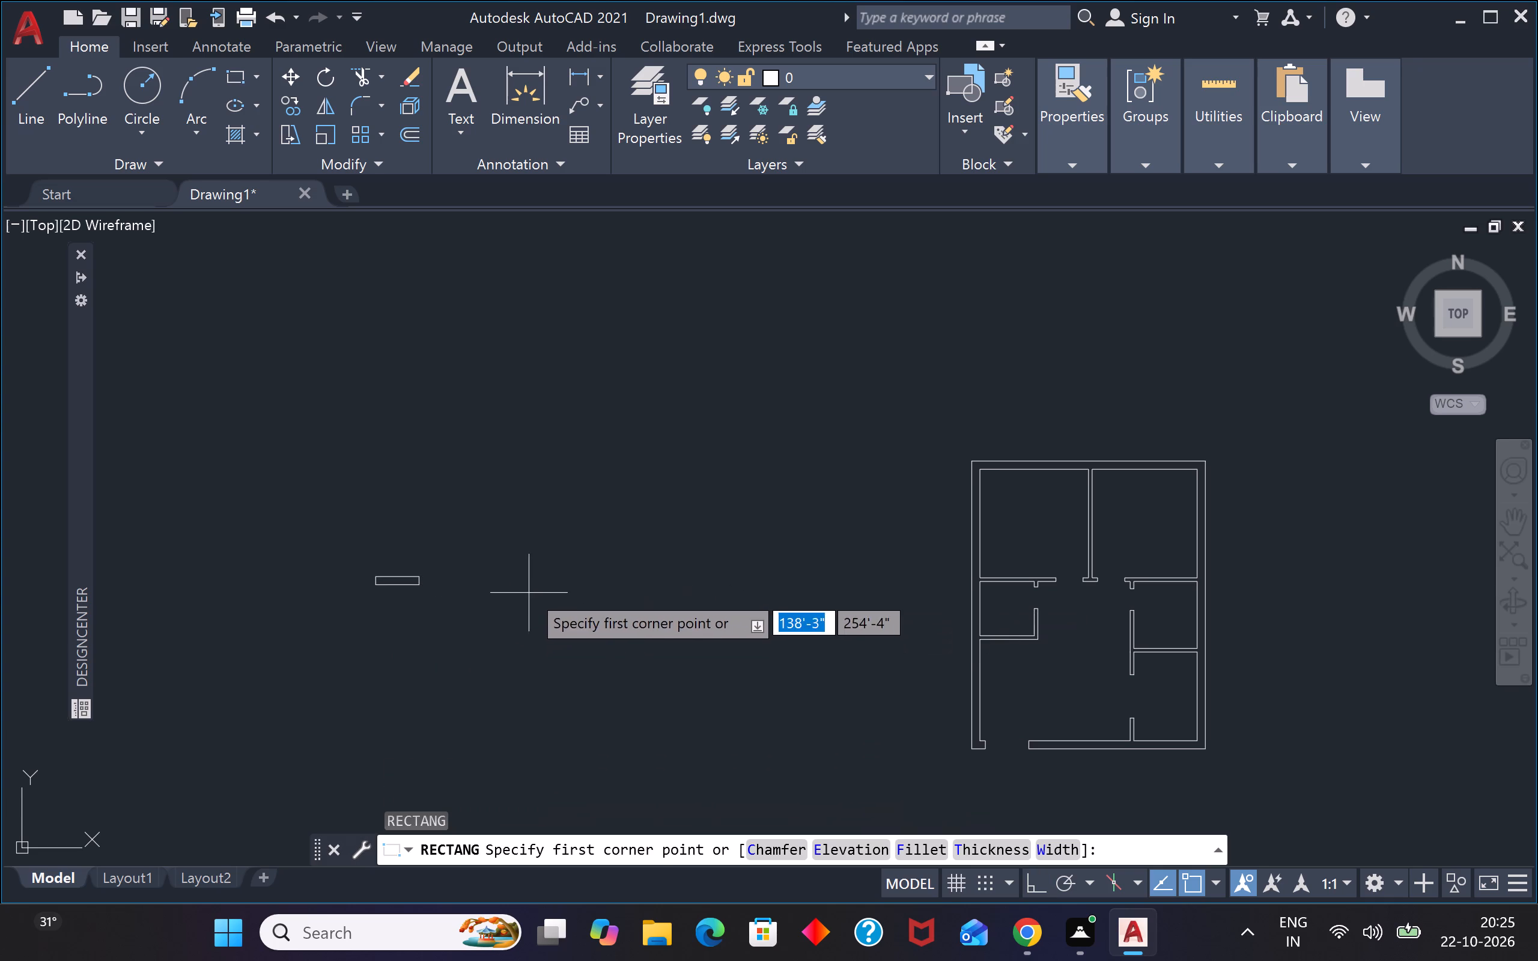
{"action": "left_click", "coordinate": [460, 574]}
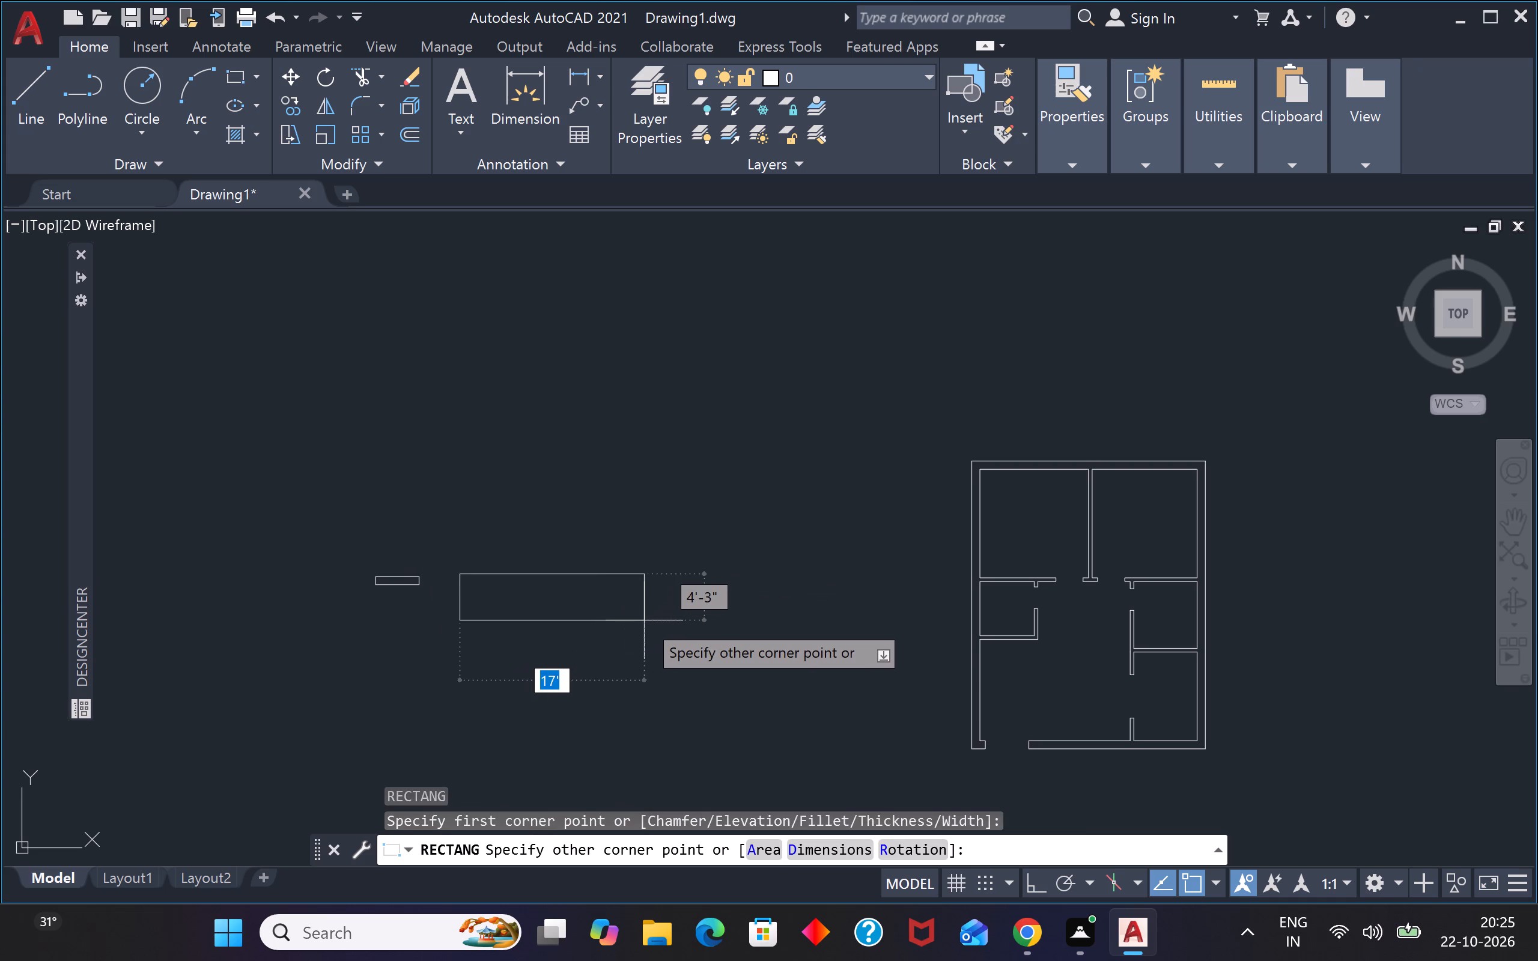
{"action": "type", "text": "2'"}
{"action": "key", "text": "Tab"}
{"action": "type", "text": "9\""}
{"action": "key", "text": "Return"}
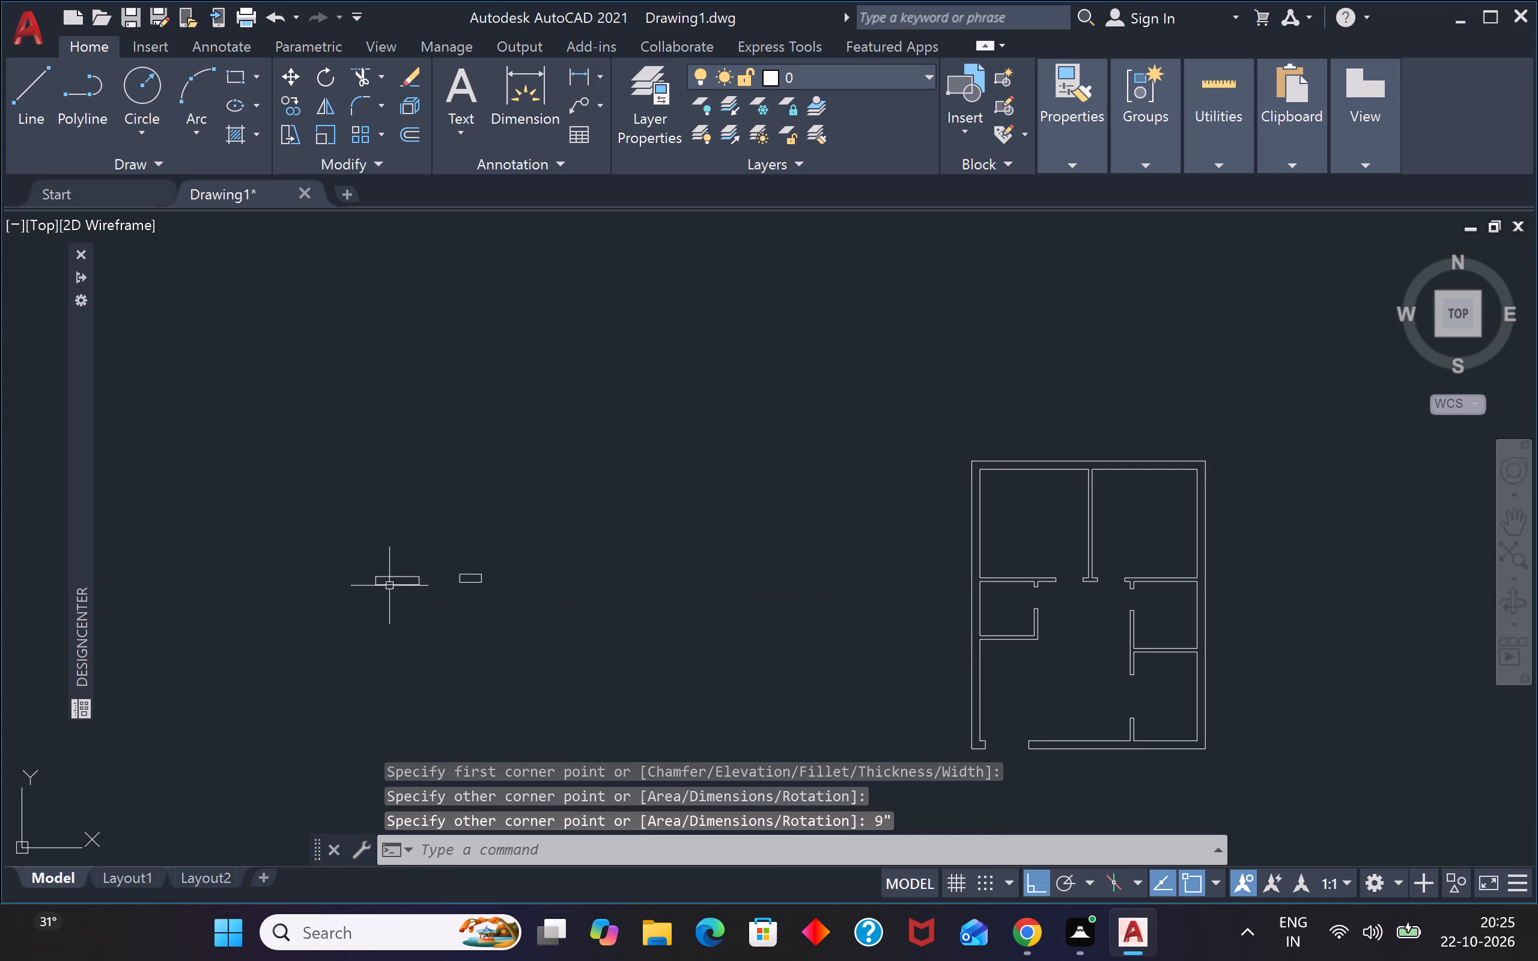
Explode the 4' by 9" rectangle into separate lines.
{"action": "scroll", "coordinate": [391, 581], "scroll_direction": "up", "scroll_amount": 3}
{"action": "key", "text": "Escape"}
{"action": "key", "text": "Escape"}
{"action": "left_click", "coordinate": [444, 543]}
{"action": "left_click", "coordinate": [369, 617]}
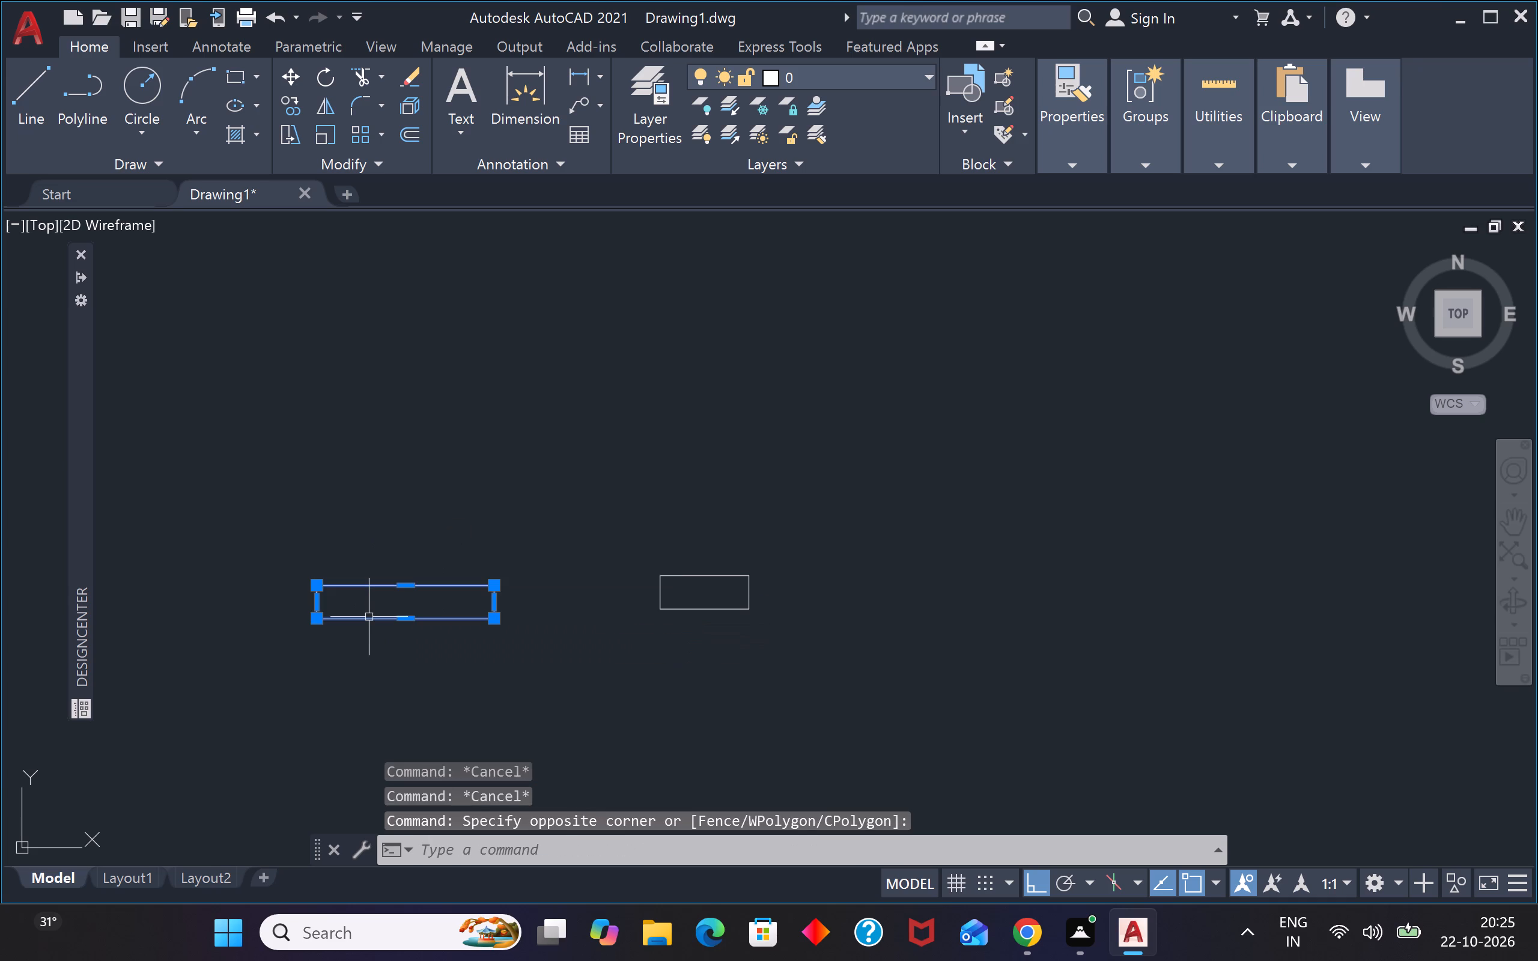
{"action": "type", "text": "ex"}
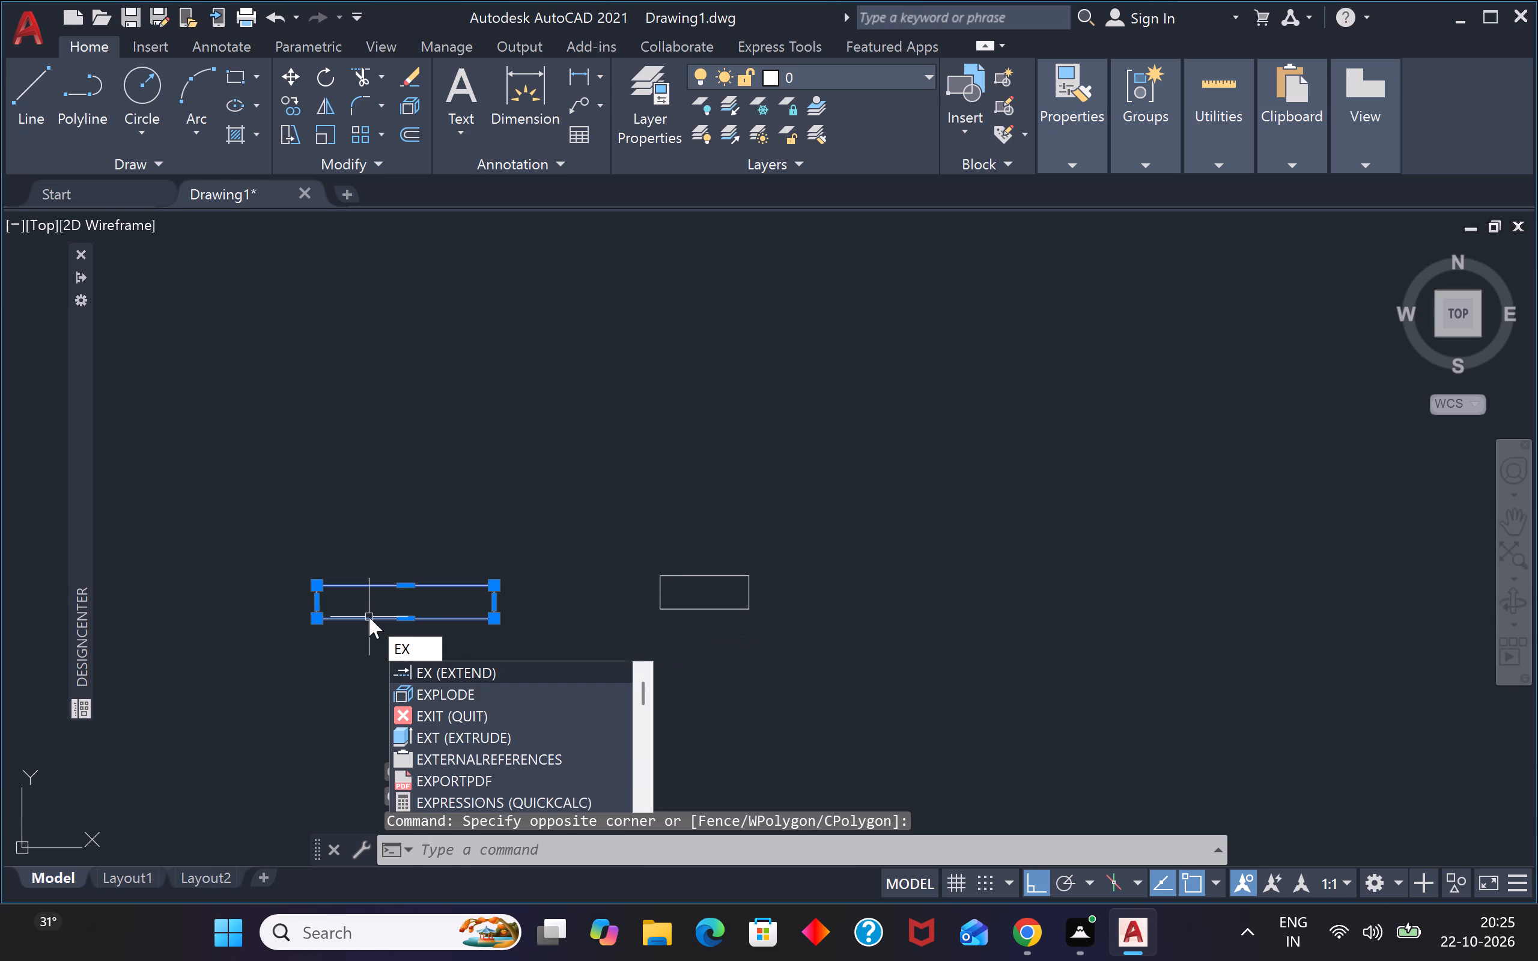
{"action": "key", "text": "Down"}
{"action": "key", "text": "Return"}
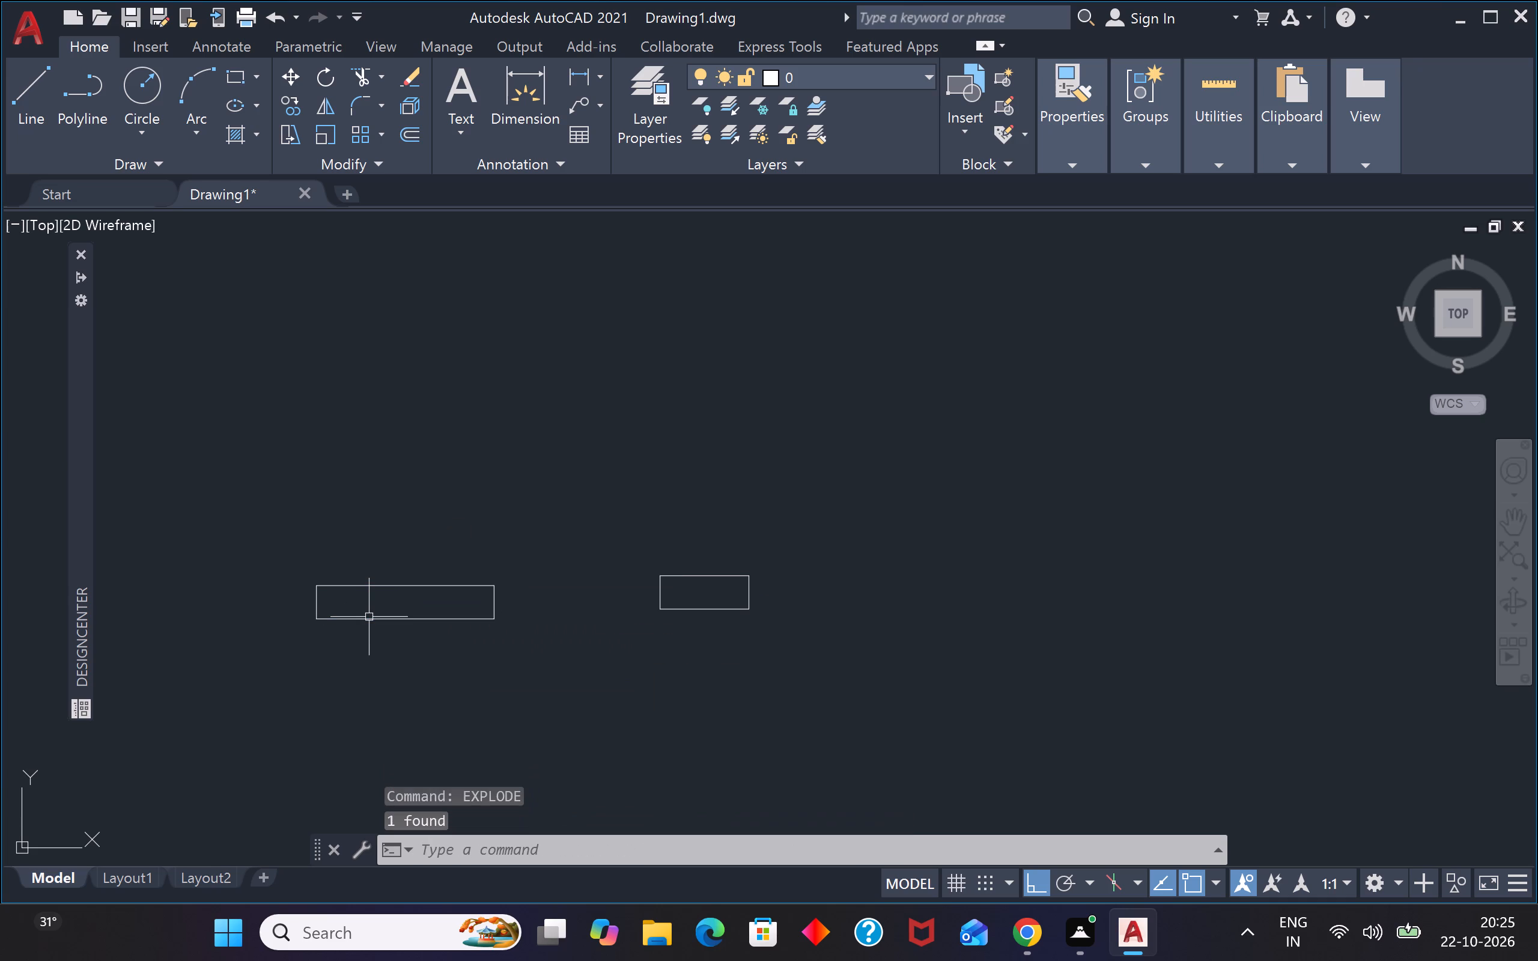
{"action": "key", "text": "Escape"}
Explode the 2' by 9" rectangle into separate lines.
{"action": "left_click_drag", "start_coordinate": [771, 496], "coordinate": [766, 502]}
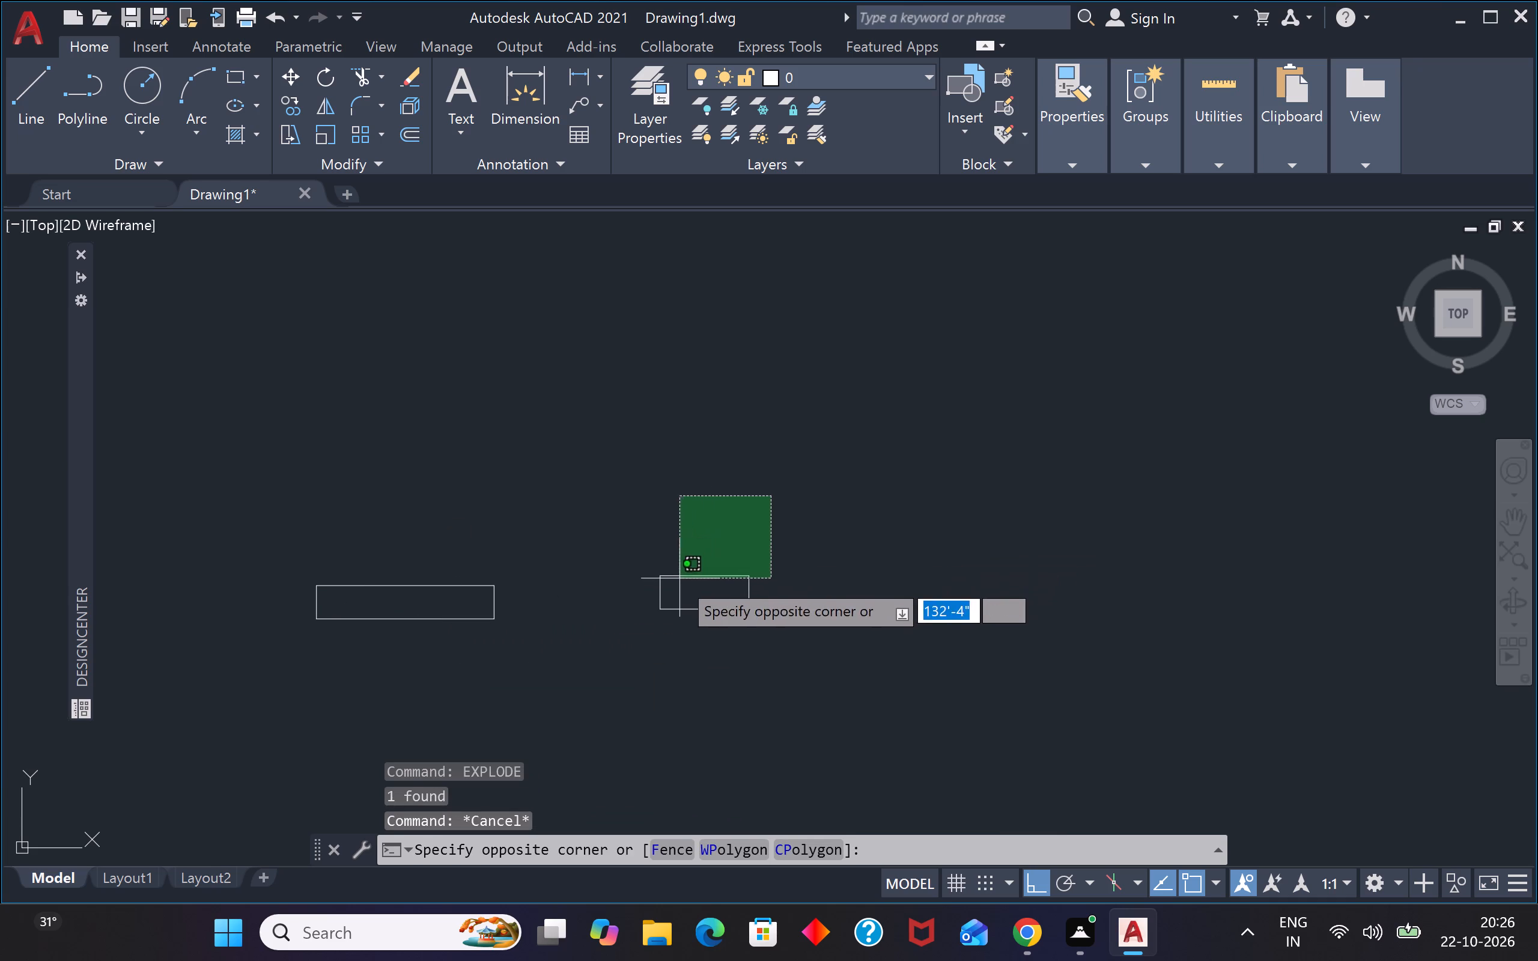
{"action": "left_click", "coordinate": [678, 584]}
{"action": "type", "text": "ex"}
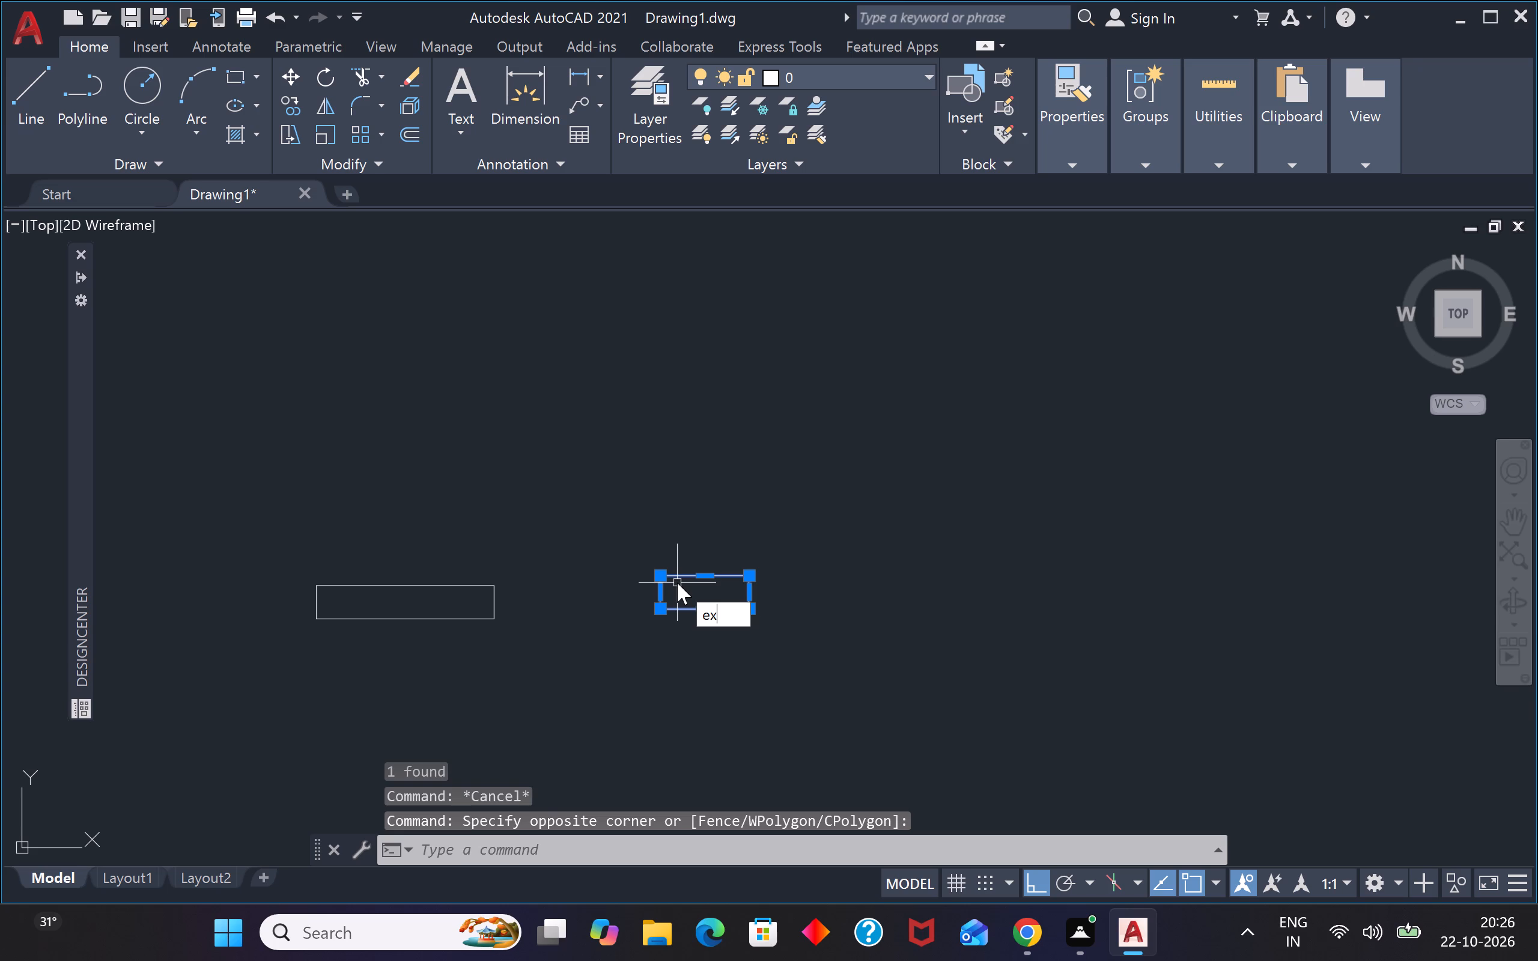
{"action": "key", "text": "Down"}
{"action": "key", "text": "Return"}
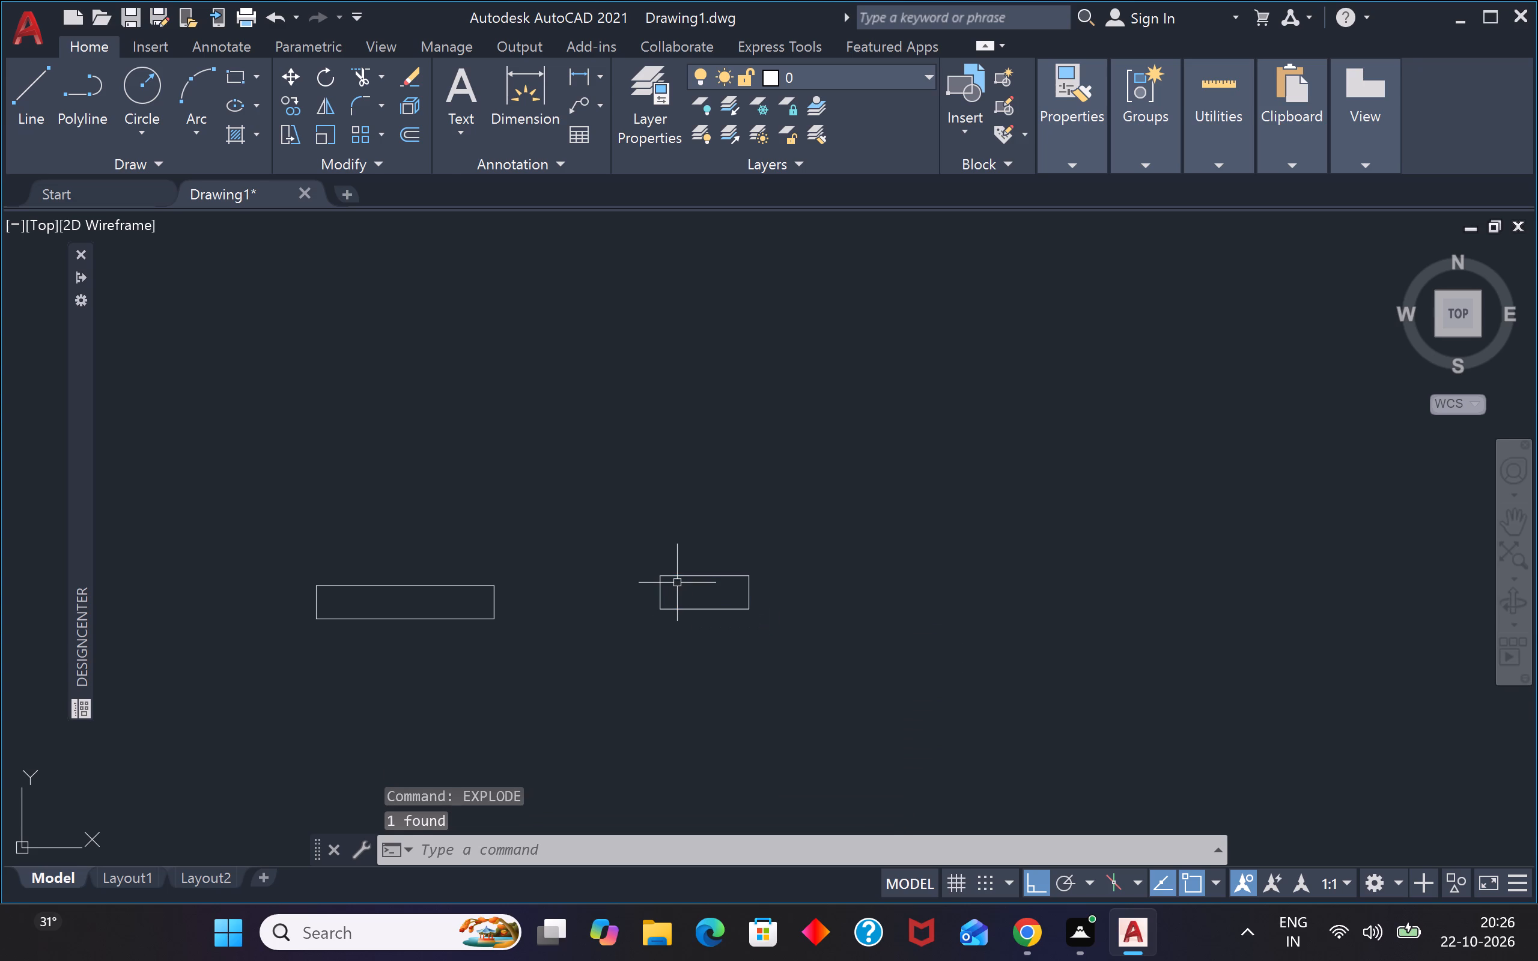
Draw a horizontal centre line through the 4' rectangle between the midpoints of its short sides.
{"action": "type", "text": "l"}
{"action": "key", "text": "space"}
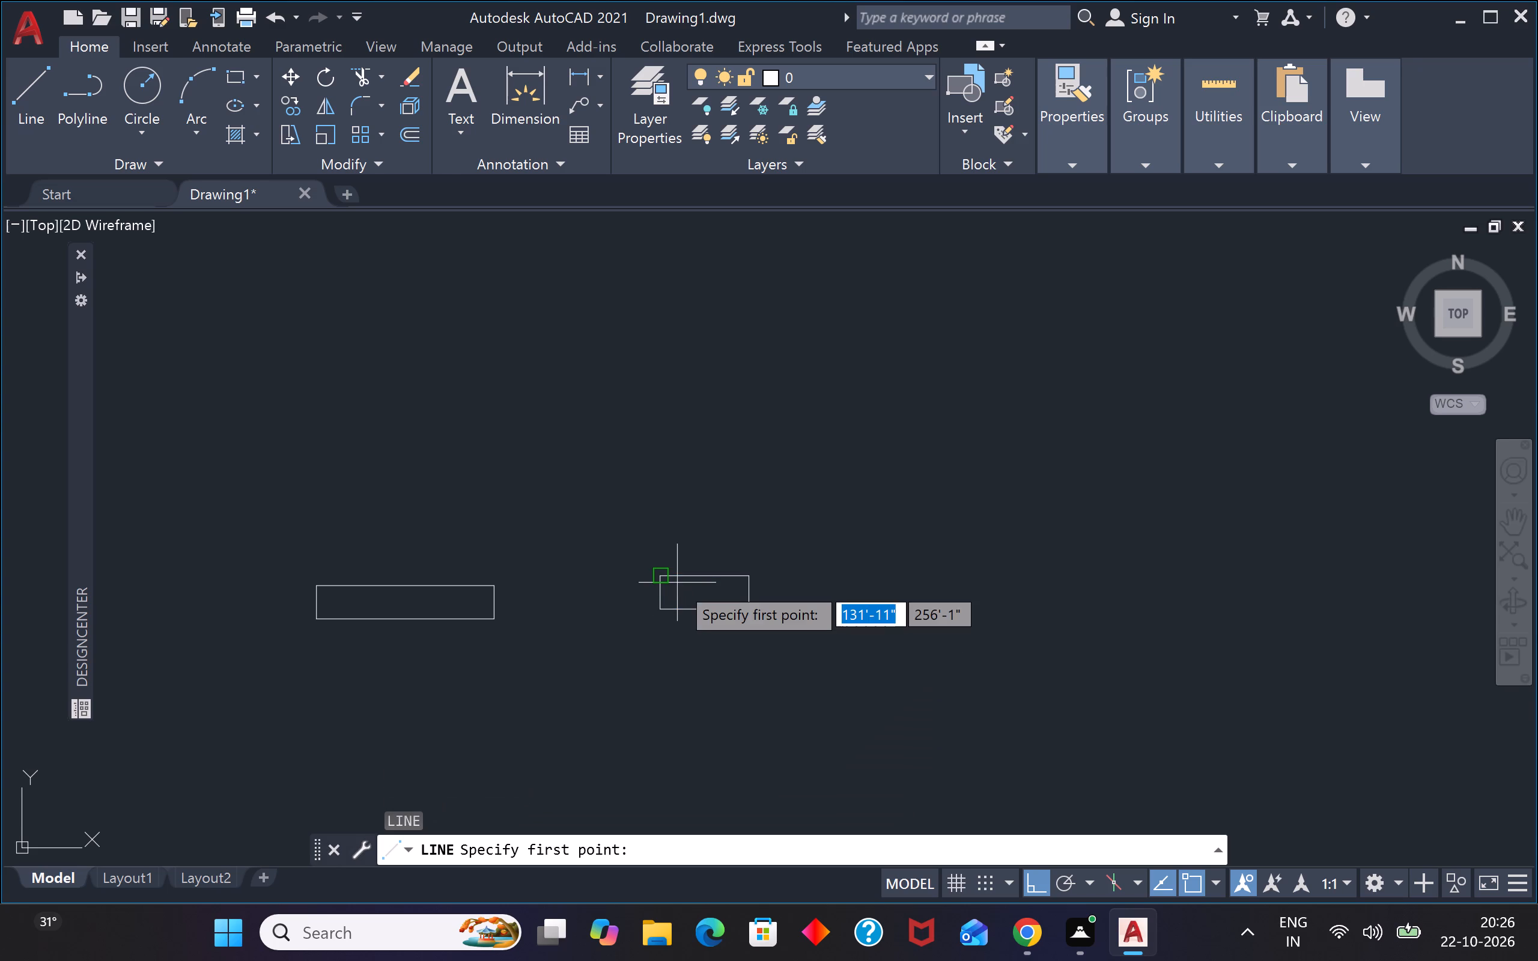
{"action": "left_click", "coordinate": [311, 607]}
{"action": "left_click", "coordinate": [494, 597]}
{"action": "key", "text": "Escape"}
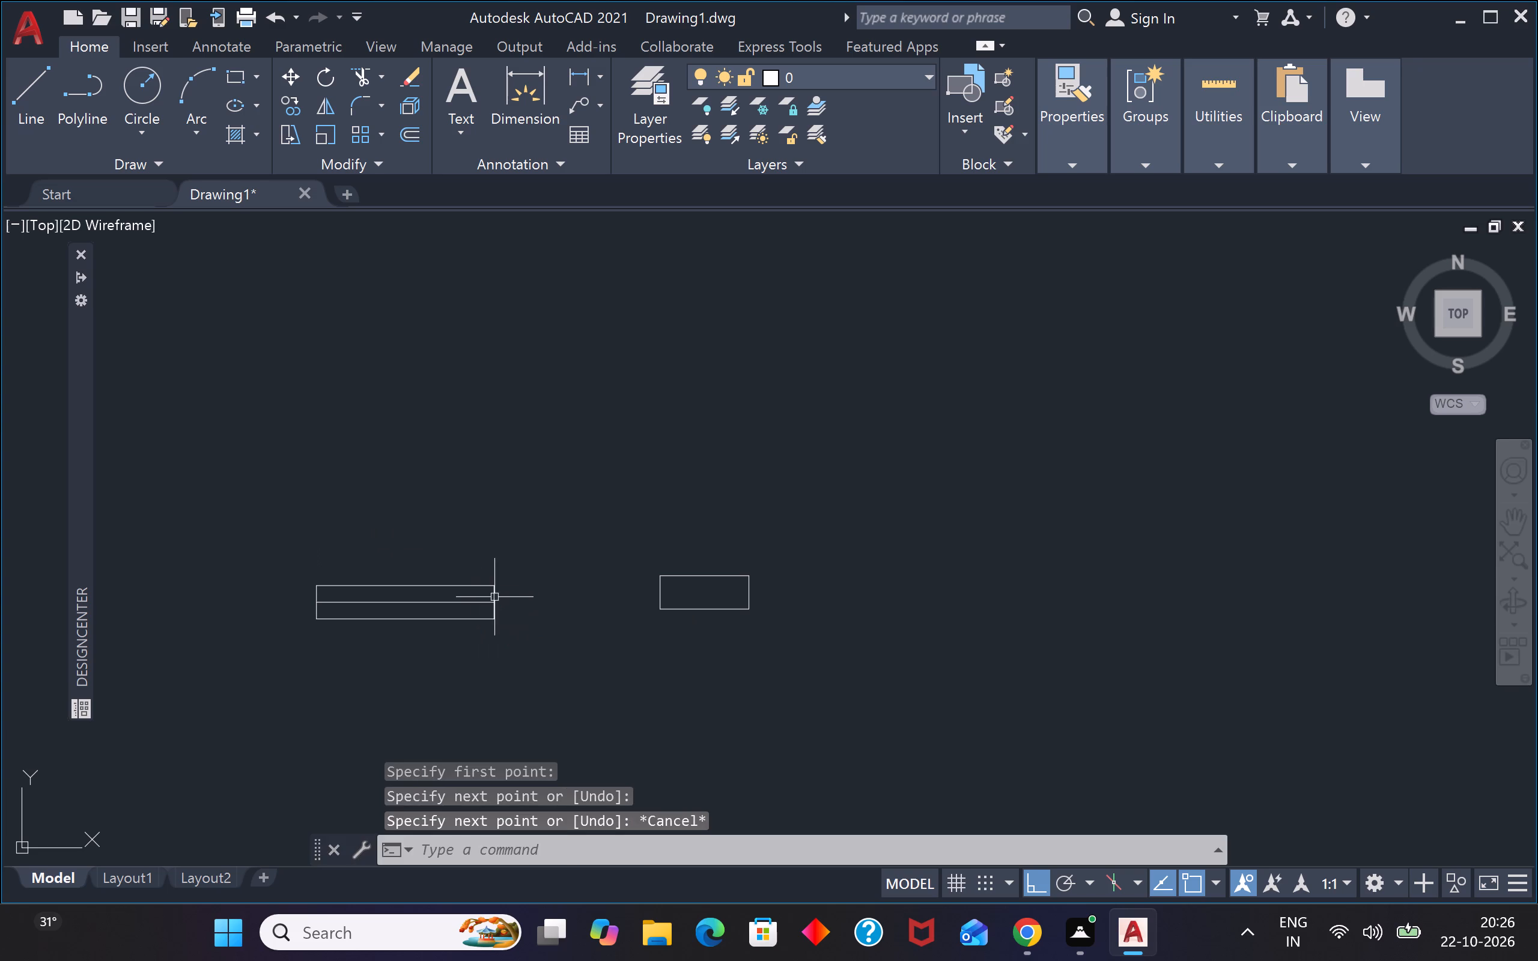
Draw a horizontal centre line through the 2' rectangle between the midpoints of its short sides.
{"action": "key", "text": "space"}
{"action": "scroll", "coordinate": [688, 604], "scroll_direction": "up", "scroll_amount": 3}
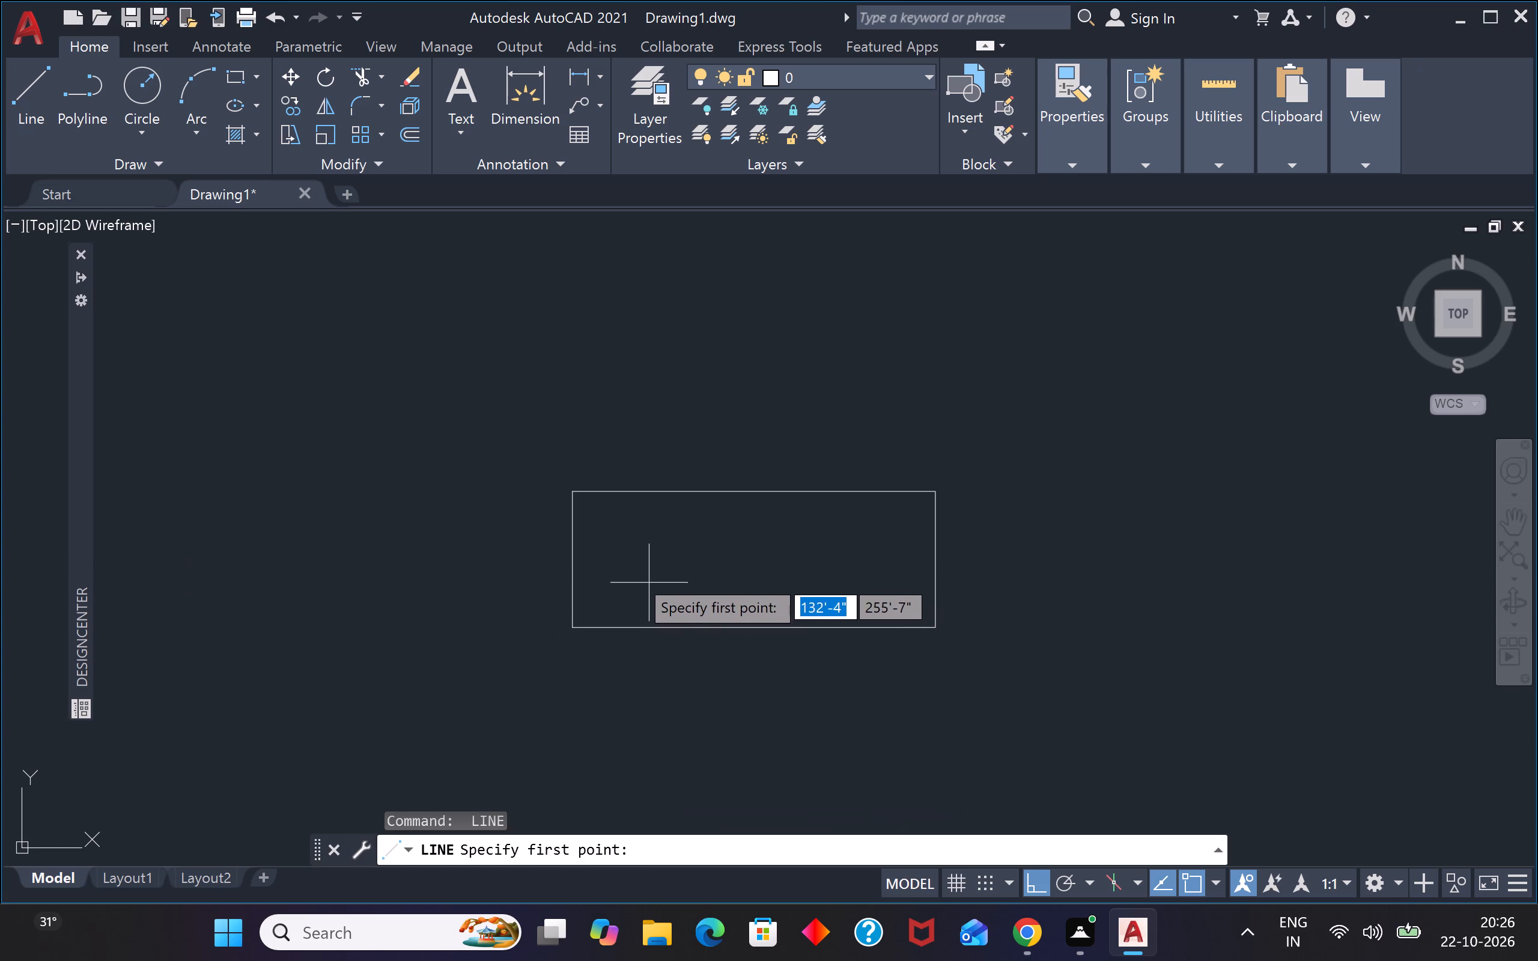
{"action": "left_click", "coordinate": [574, 559]}
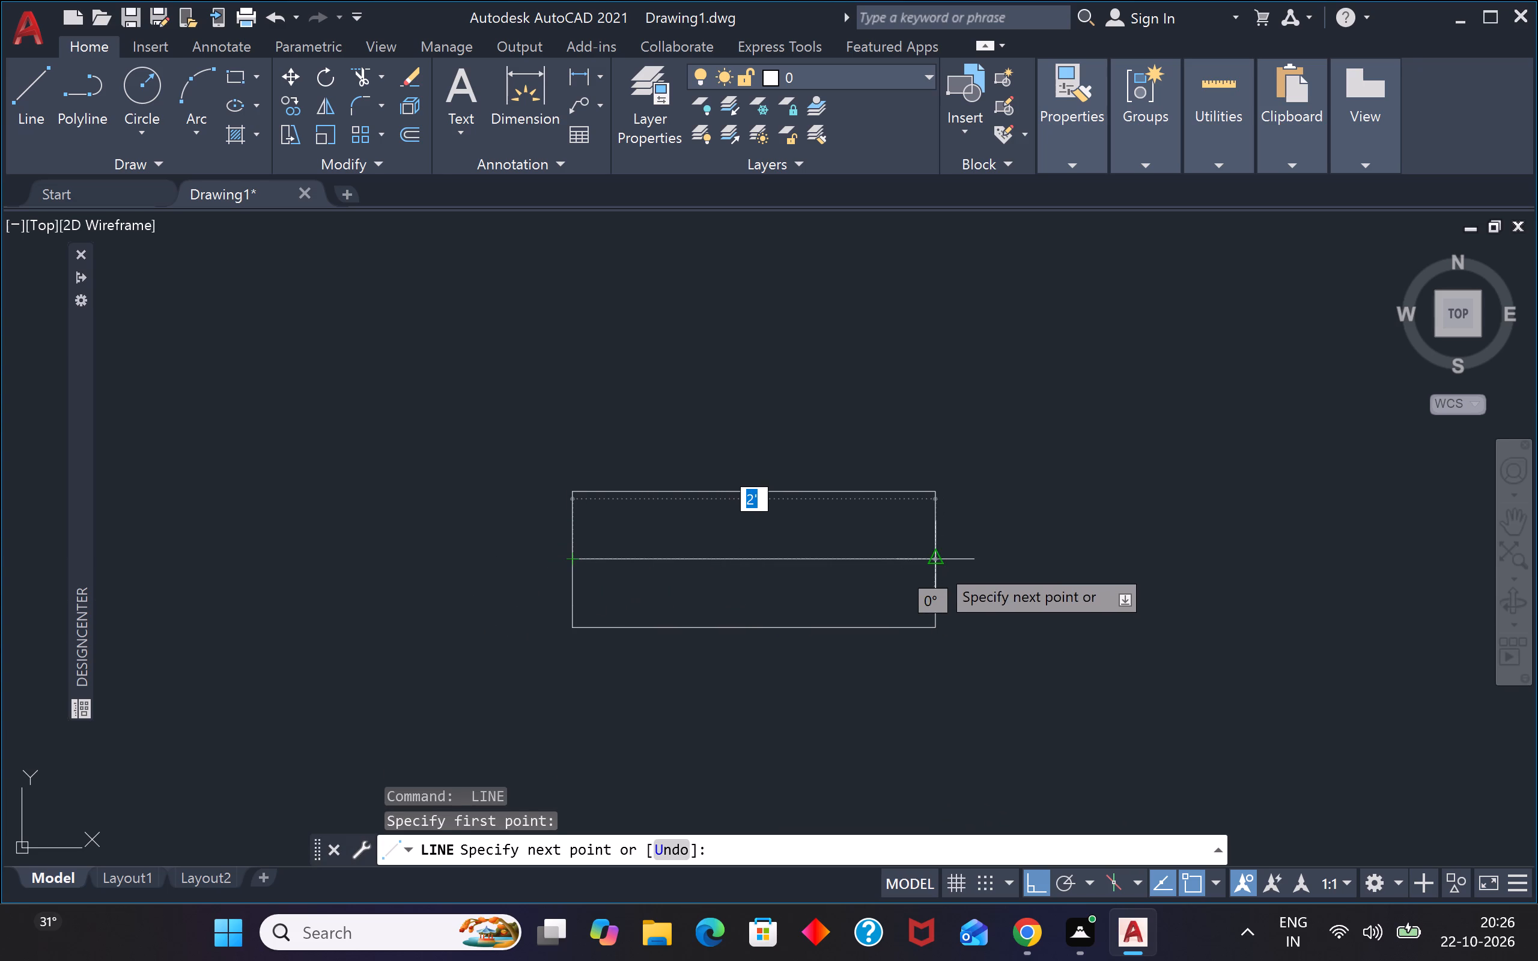
{"action": "left_click", "coordinate": [936, 563]}
{"action": "key", "text": "Escape"}
Offset the 2' rectangle's centre line by 1" both upward and downward.
{"action": "type", "text": "o"}
{"action": "key", "text": "space"}
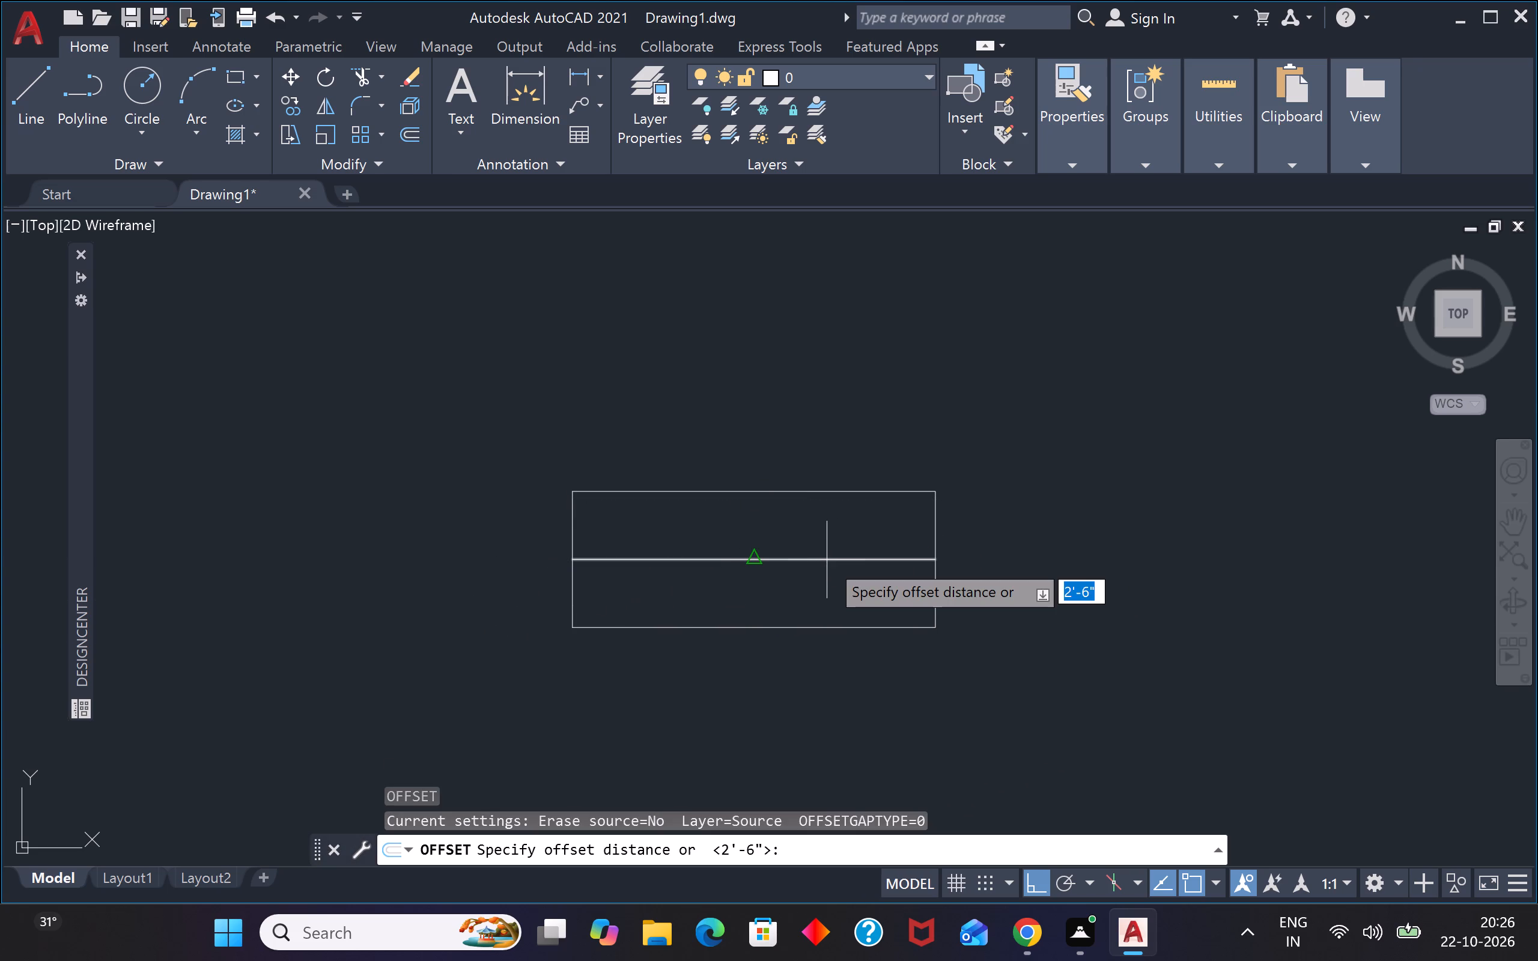
{"action": "type", "text": "1\""}
{"action": "key", "text": "Return"}
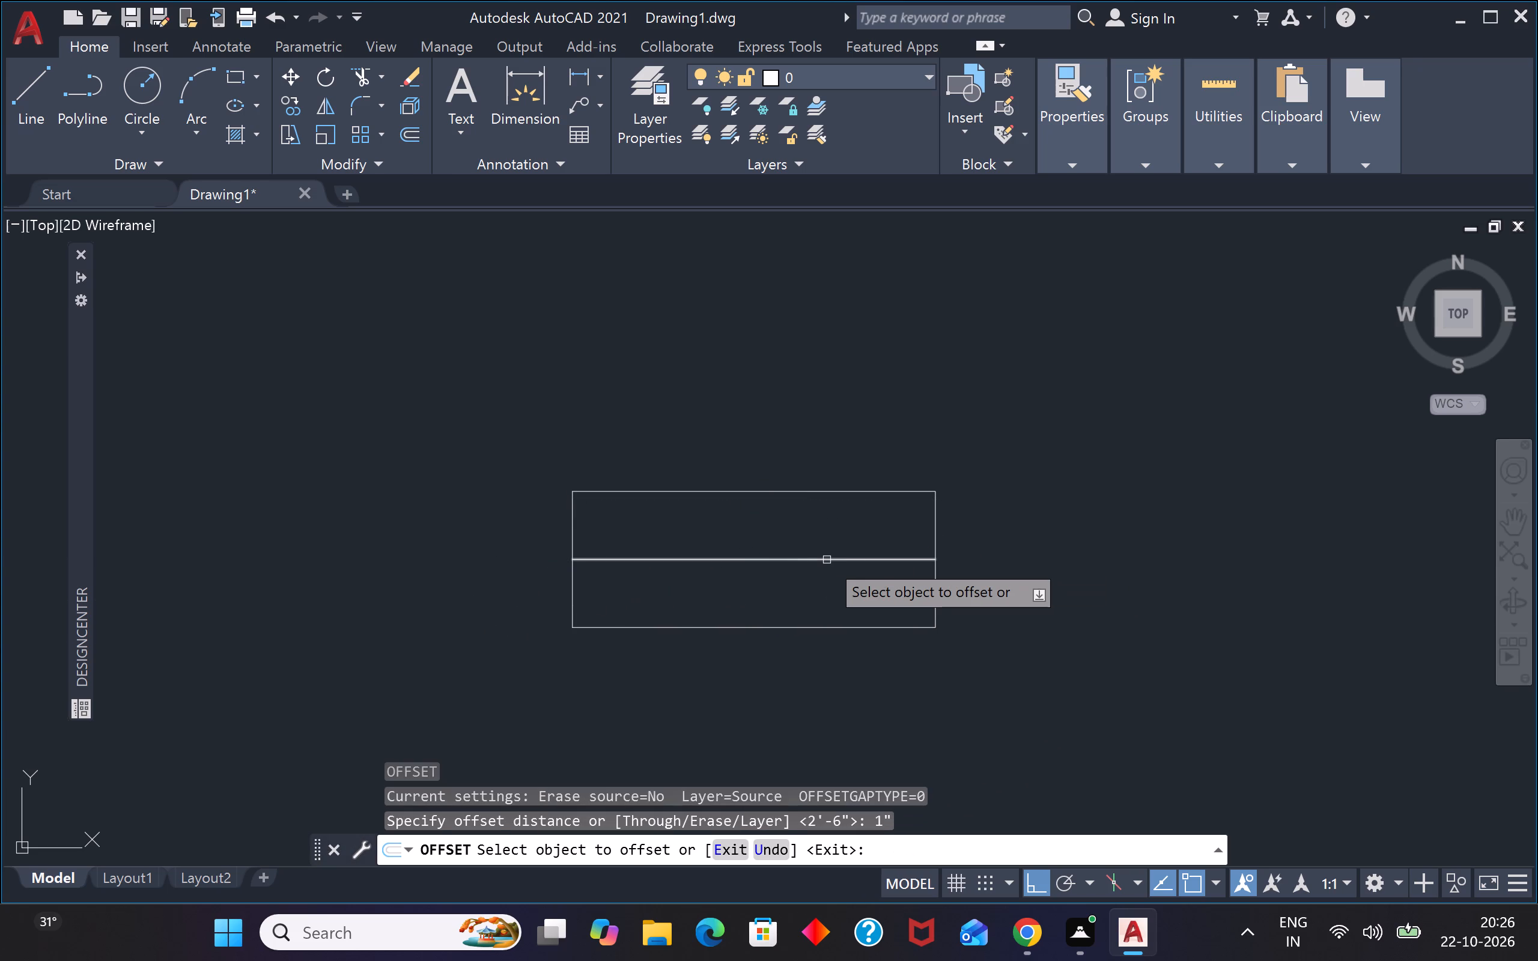
{"action": "left_click", "coordinate": [759, 559]}
{"action": "left_click", "coordinate": [764, 443]}
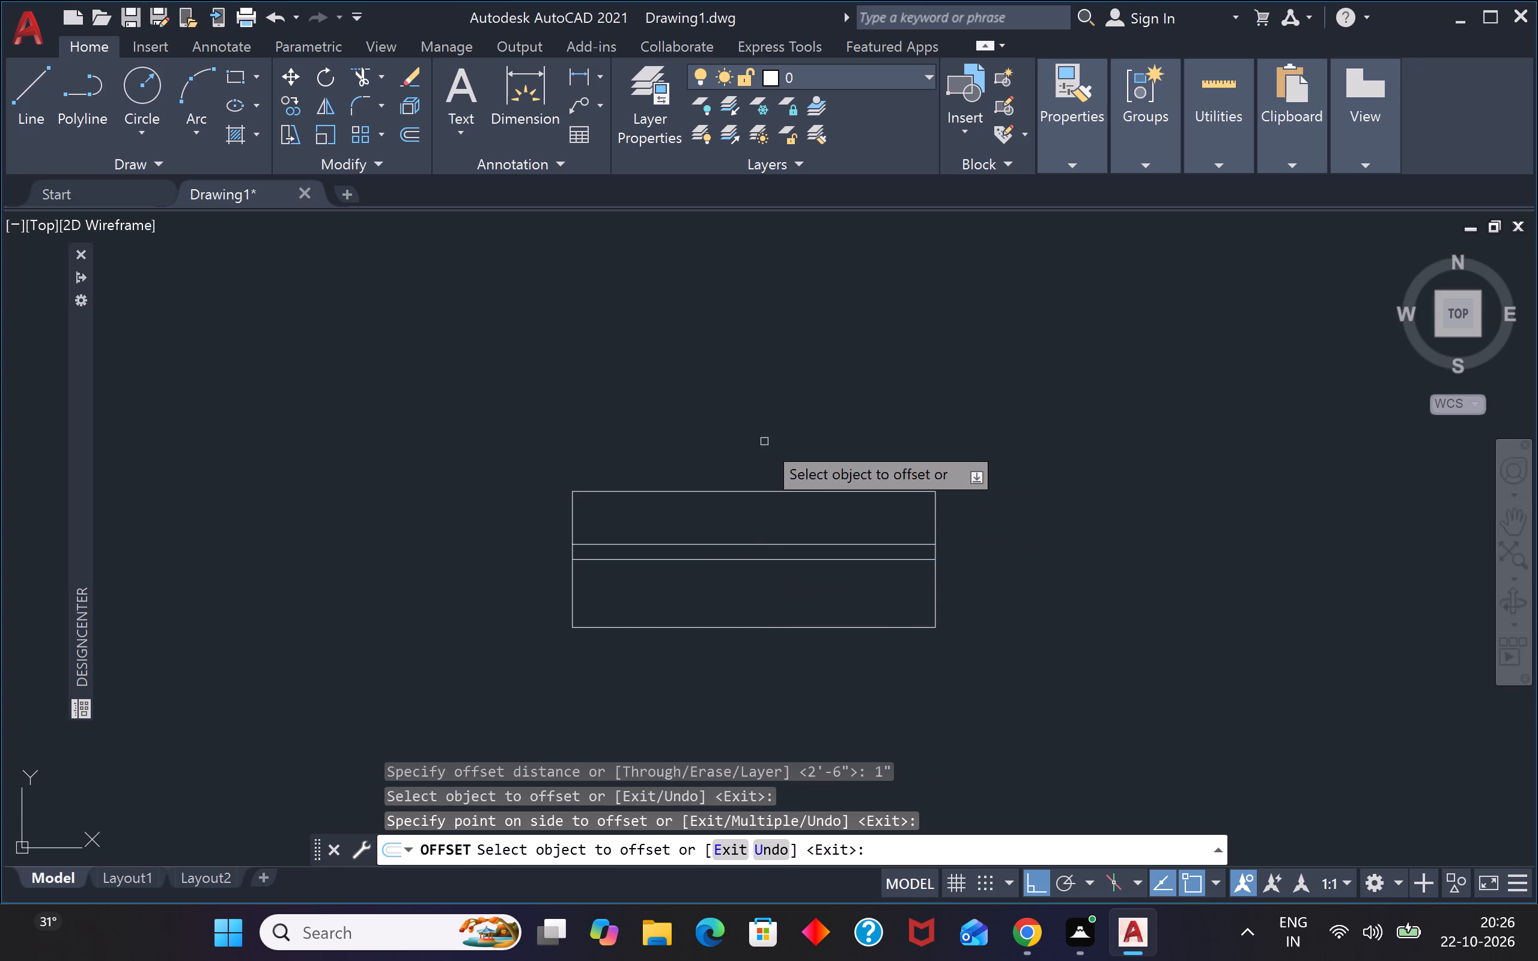
{"action": "left_click", "coordinate": [782, 560]}
{"action": "left_click", "coordinate": [771, 644]}
Offset the 4' rectangle's centre line by 1" both upward and downward.
{"action": "scroll", "coordinate": [750, 604], "scroll_direction": "down", "scroll_amount": 2}
{"action": "left_click_drag", "start_coordinate": [338, 600], "coordinate": [339, 595]}
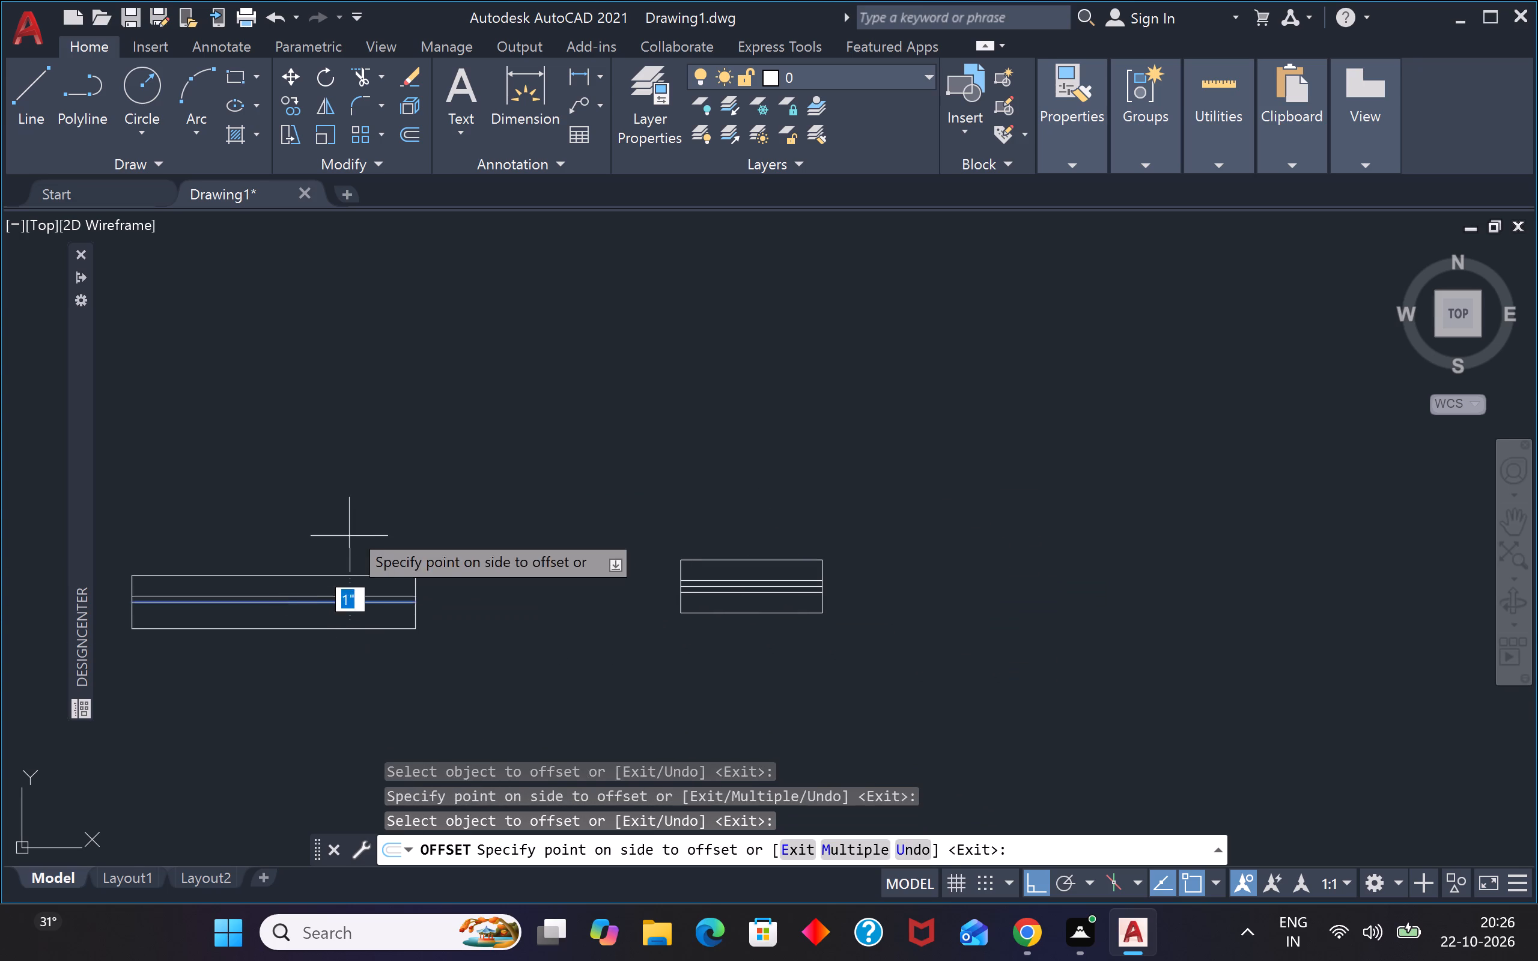
{"action": "left_click", "coordinate": [350, 530]}
{"action": "left_click", "coordinate": [345, 602]}
{"action": "left_click", "coordinate": [329, 650]}
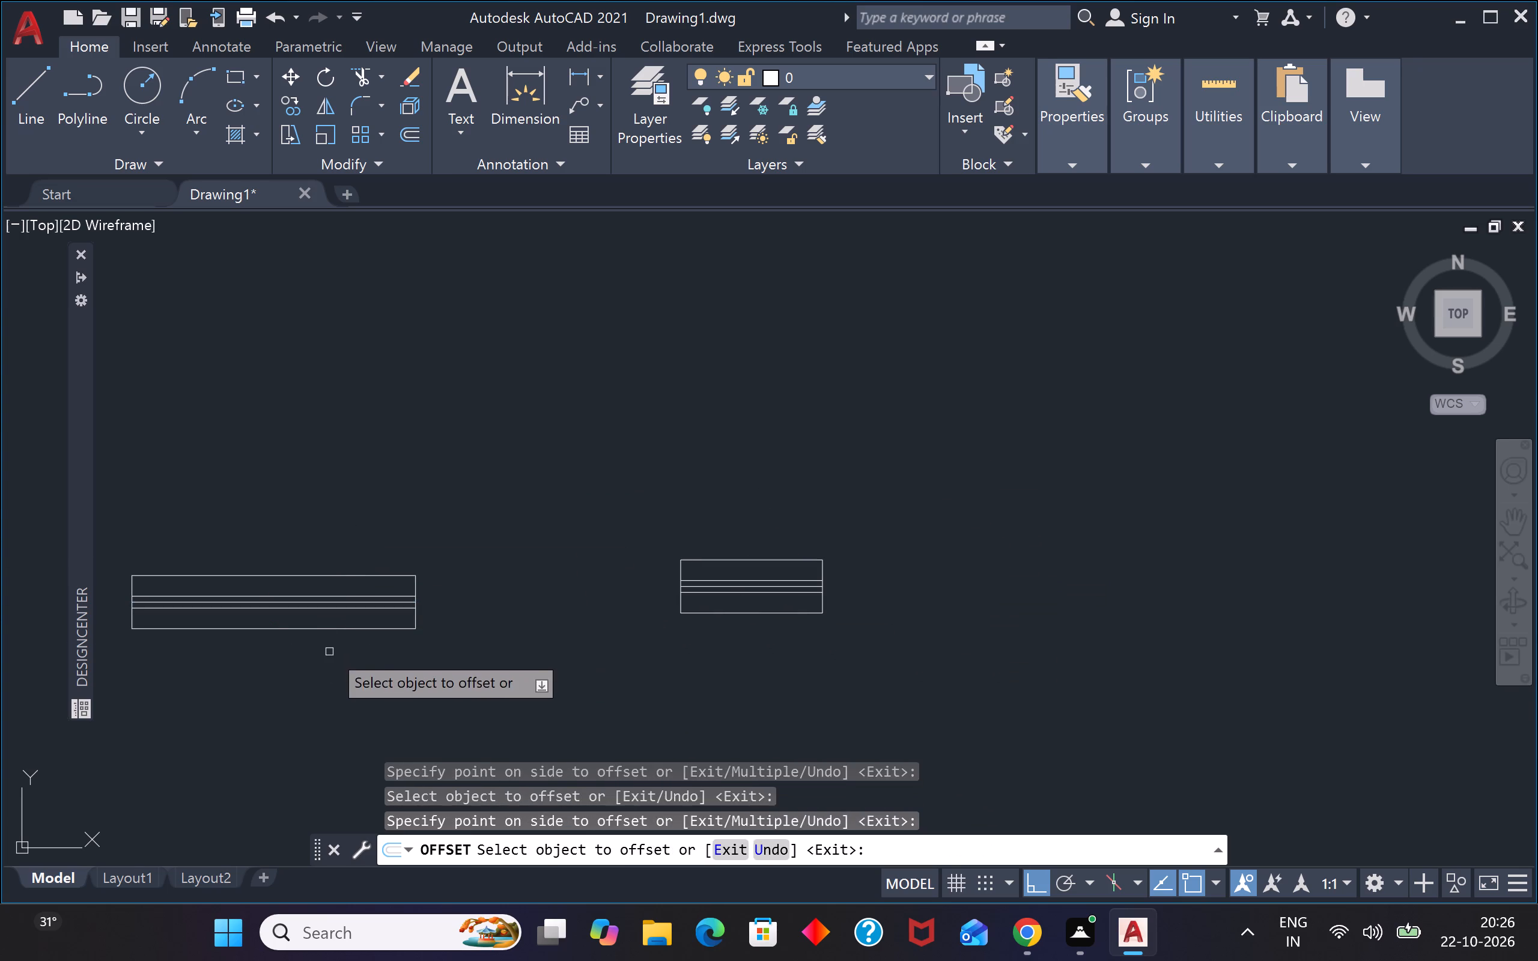
{"action": "key", "text": "Escape"}
{"action": "key", "text": "Escape"}
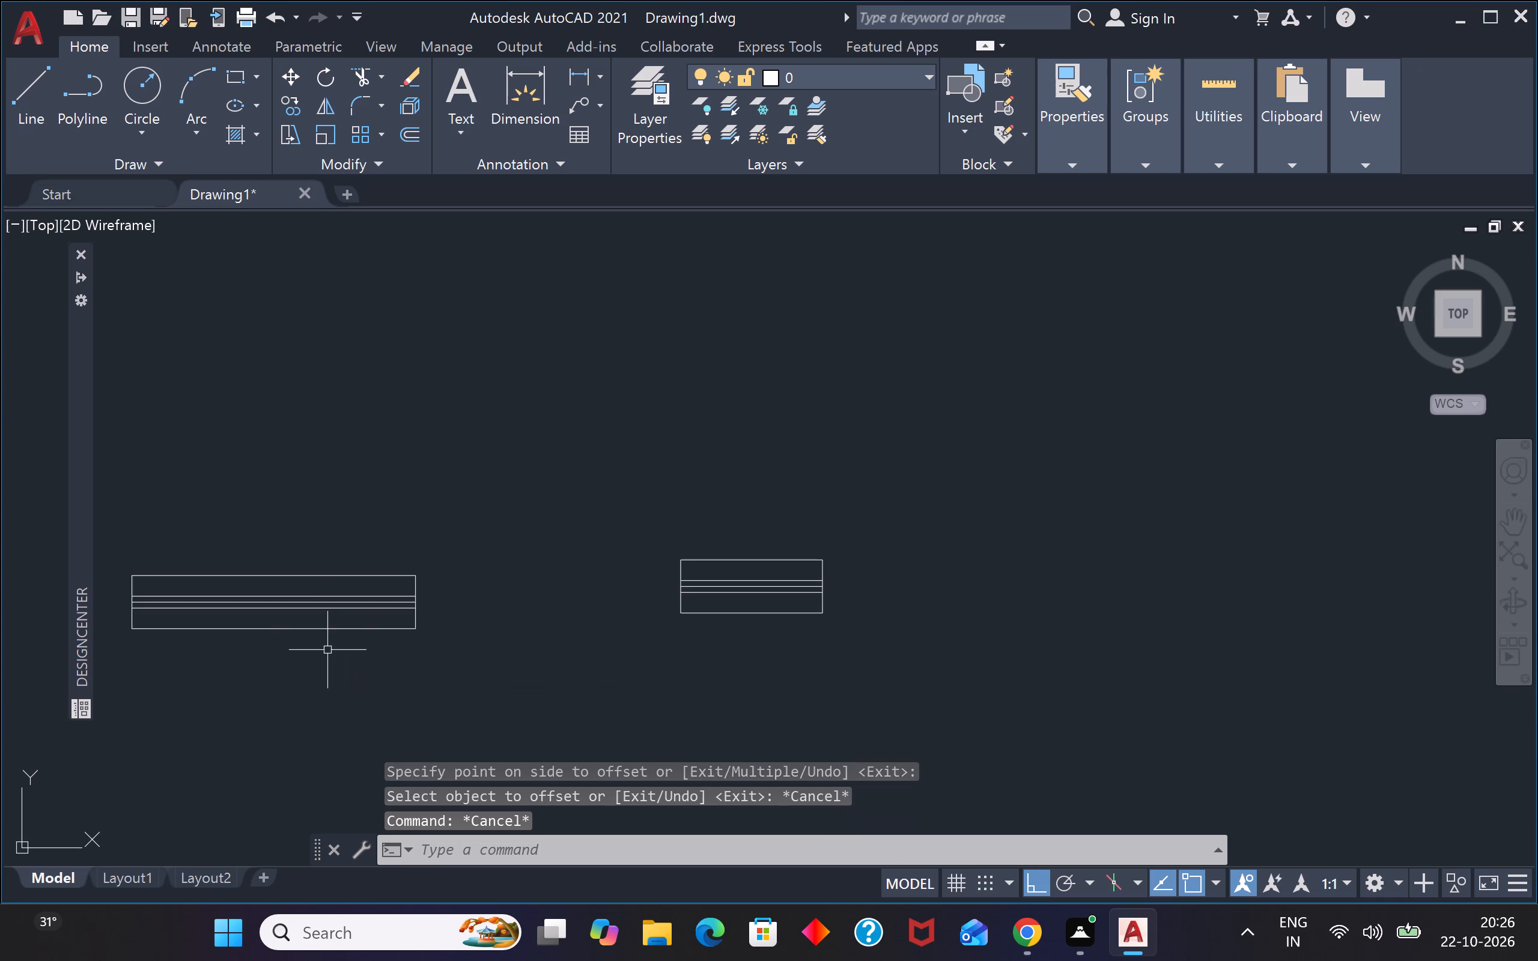
Trim away the middle centre line inside both the 4' and 2' window symbols, keeping the two offset lines.
{"action": "type", "text": "tr"}
{"action": "key", "text": "space"}
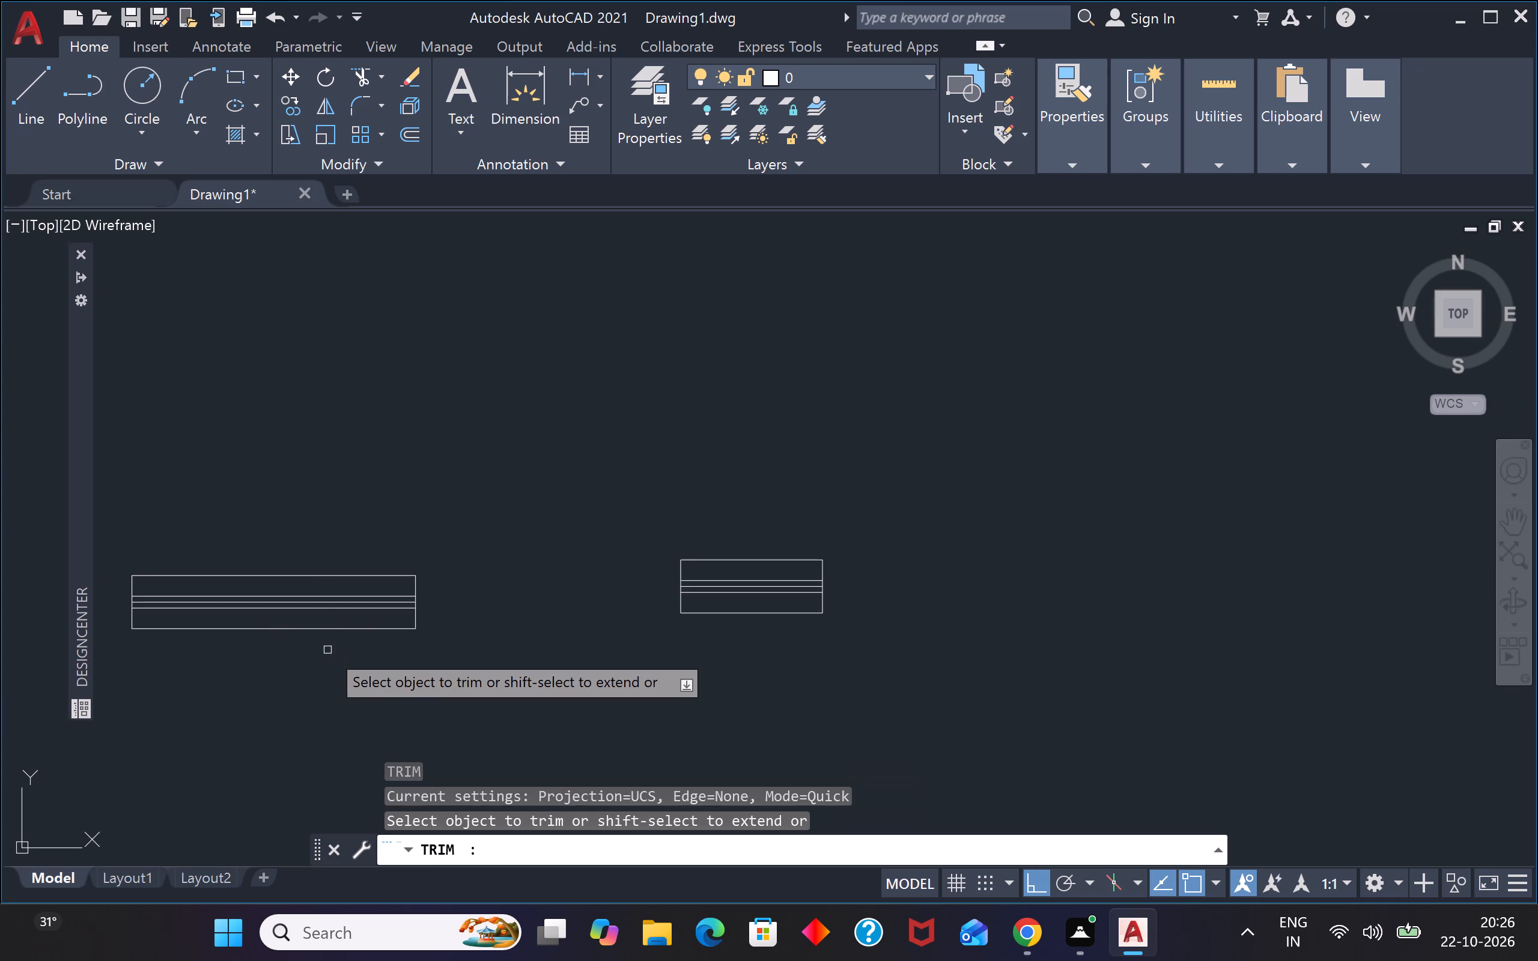
{"action": "scroll", "coordinate": [296, 607], "scroll_direction": "up", "scroll_amount": 5}
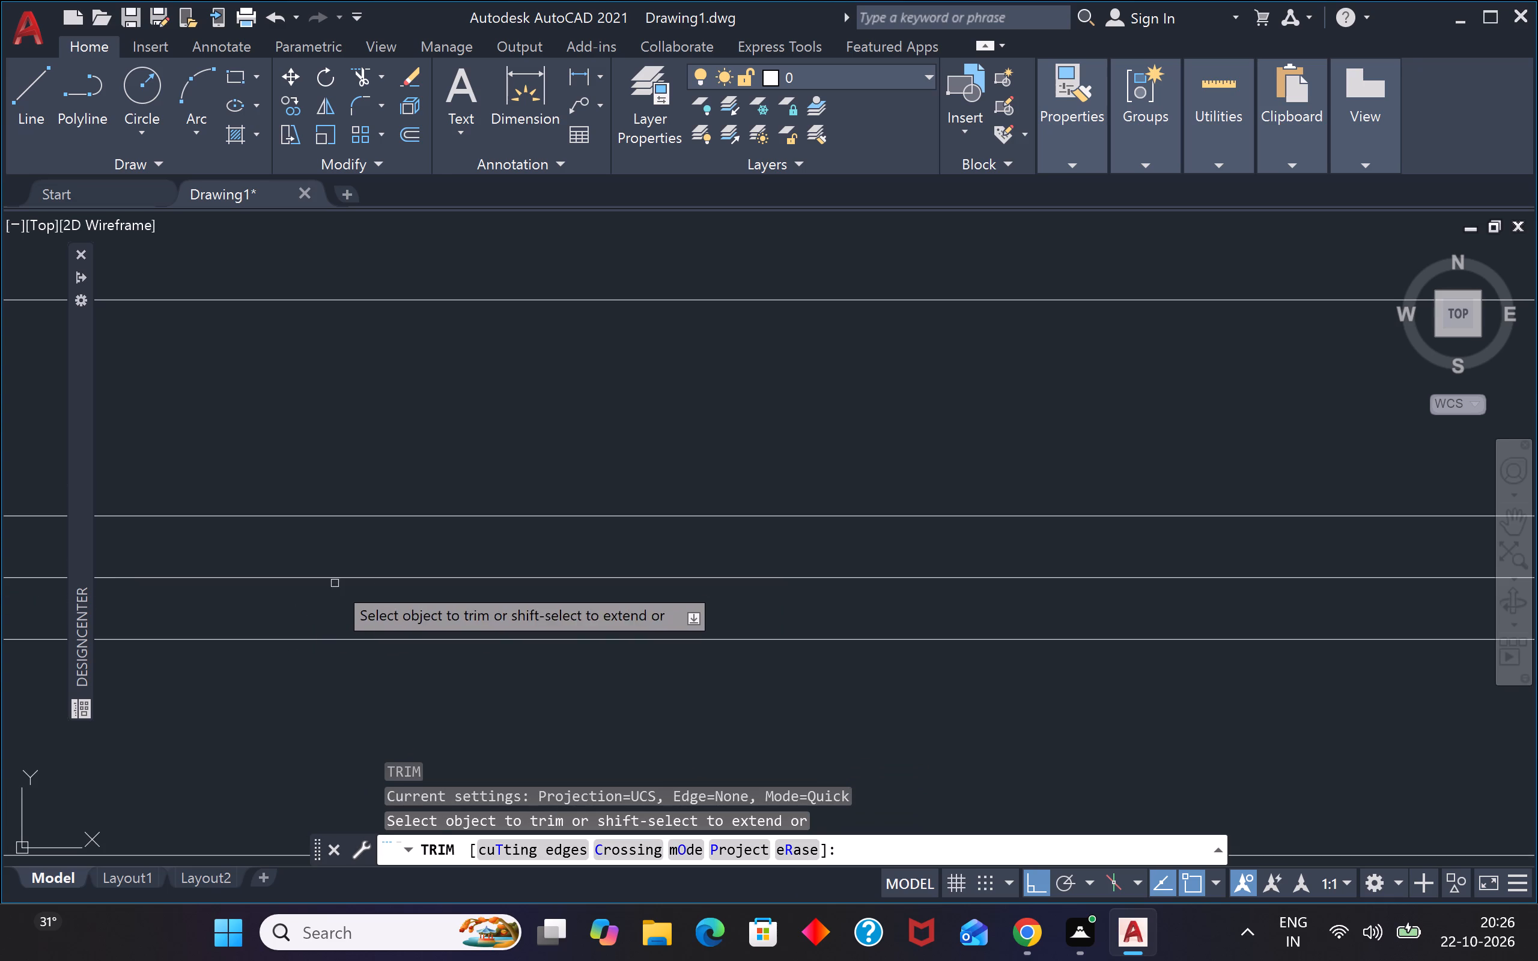
{"action": "left_click", "coordinate": [335, 583]}
{"action": "left_click", "coordinate": [343, 562]}
{"action": "scroll", "coordinate": [346, 563], "scroll_direction": "down", "scroll_amount": 6}
{"action": "scroll", "coordinate": [786, 535], "scroll_direction": "up", "scroll_amount": 4}
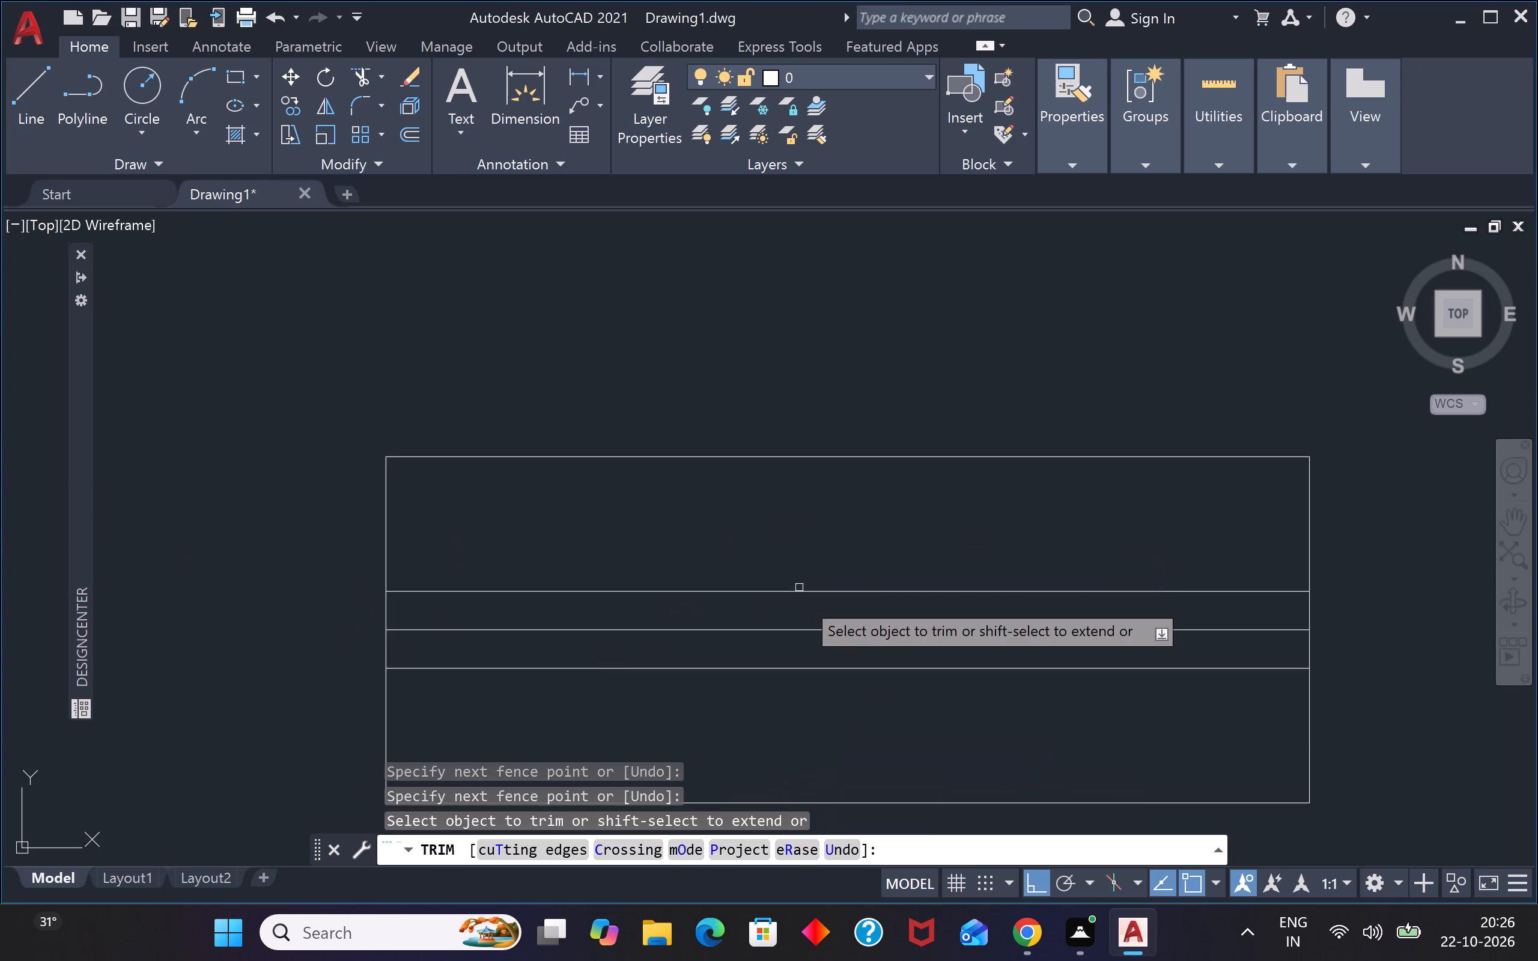
{"action": "left_click", "coordinate": [792, 604]}
{"action": "left_click", "coordinate": [763, 649]}
{"action": "key", "text": "Escape"}
{"action": "key", "text": "Escape"}
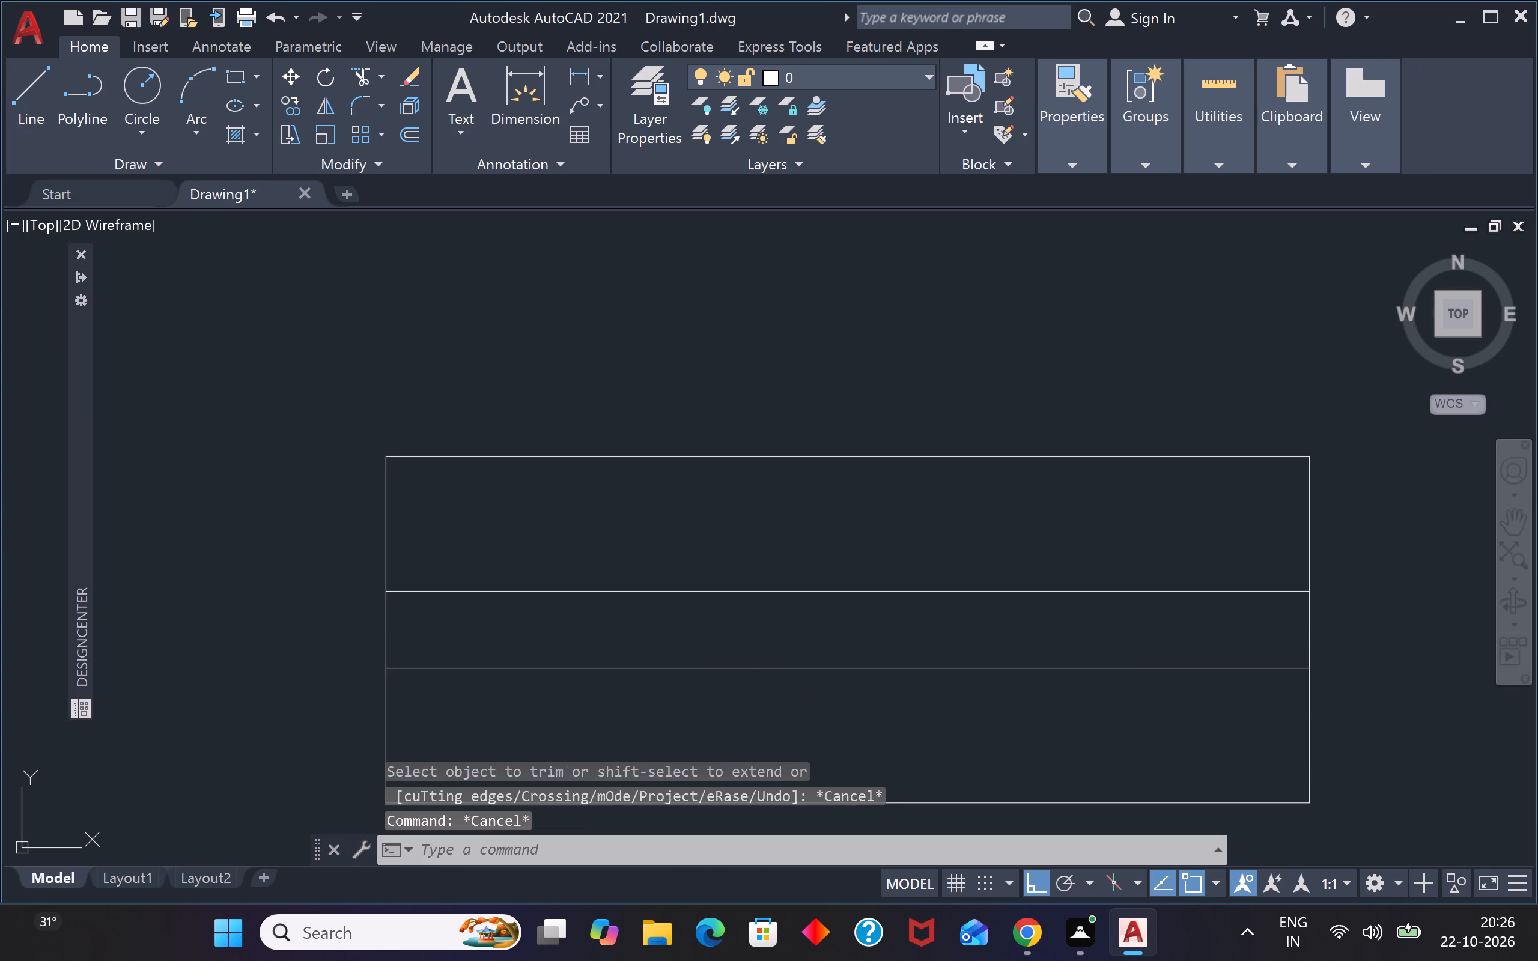
Trim away the upper and lower long edges of the 4' window symbol.
{"action": "scroll", "coordinate": [691, 569], "scroll_direction": "down", "scroll_amount": 5}
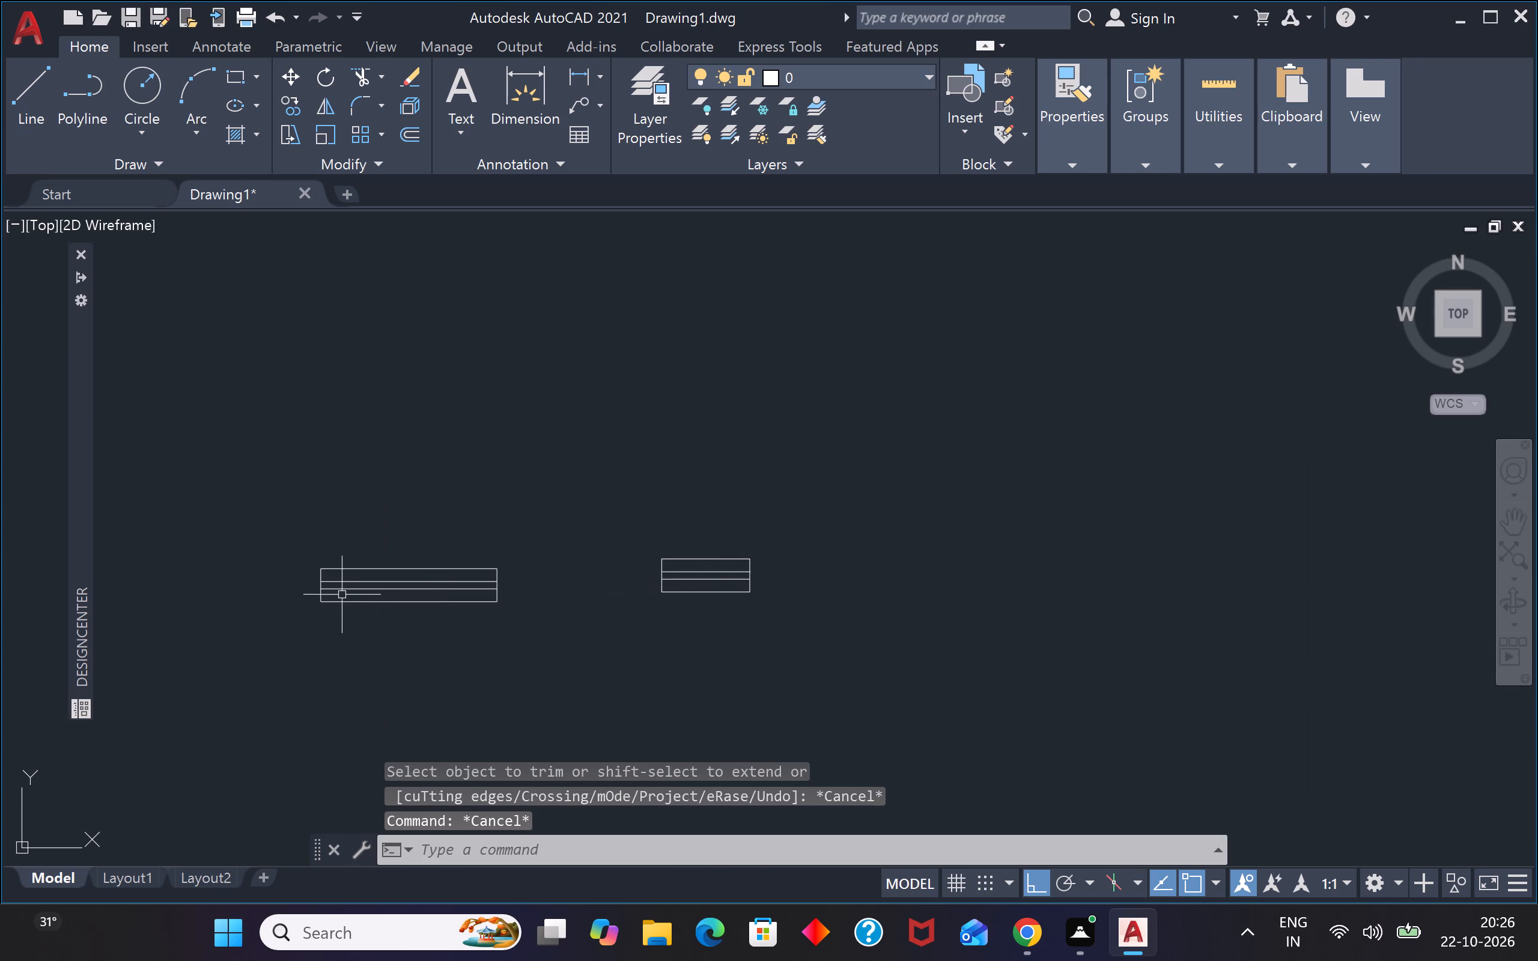
{"action": "scroll", "coordinate": [343, 583], "scroll_direction": "up", "scroll_amount": 2}
{"action": "key", "text": "Escape"}
{"action": "type", "text": "tr"}
{"action": "key", "text": "space"}
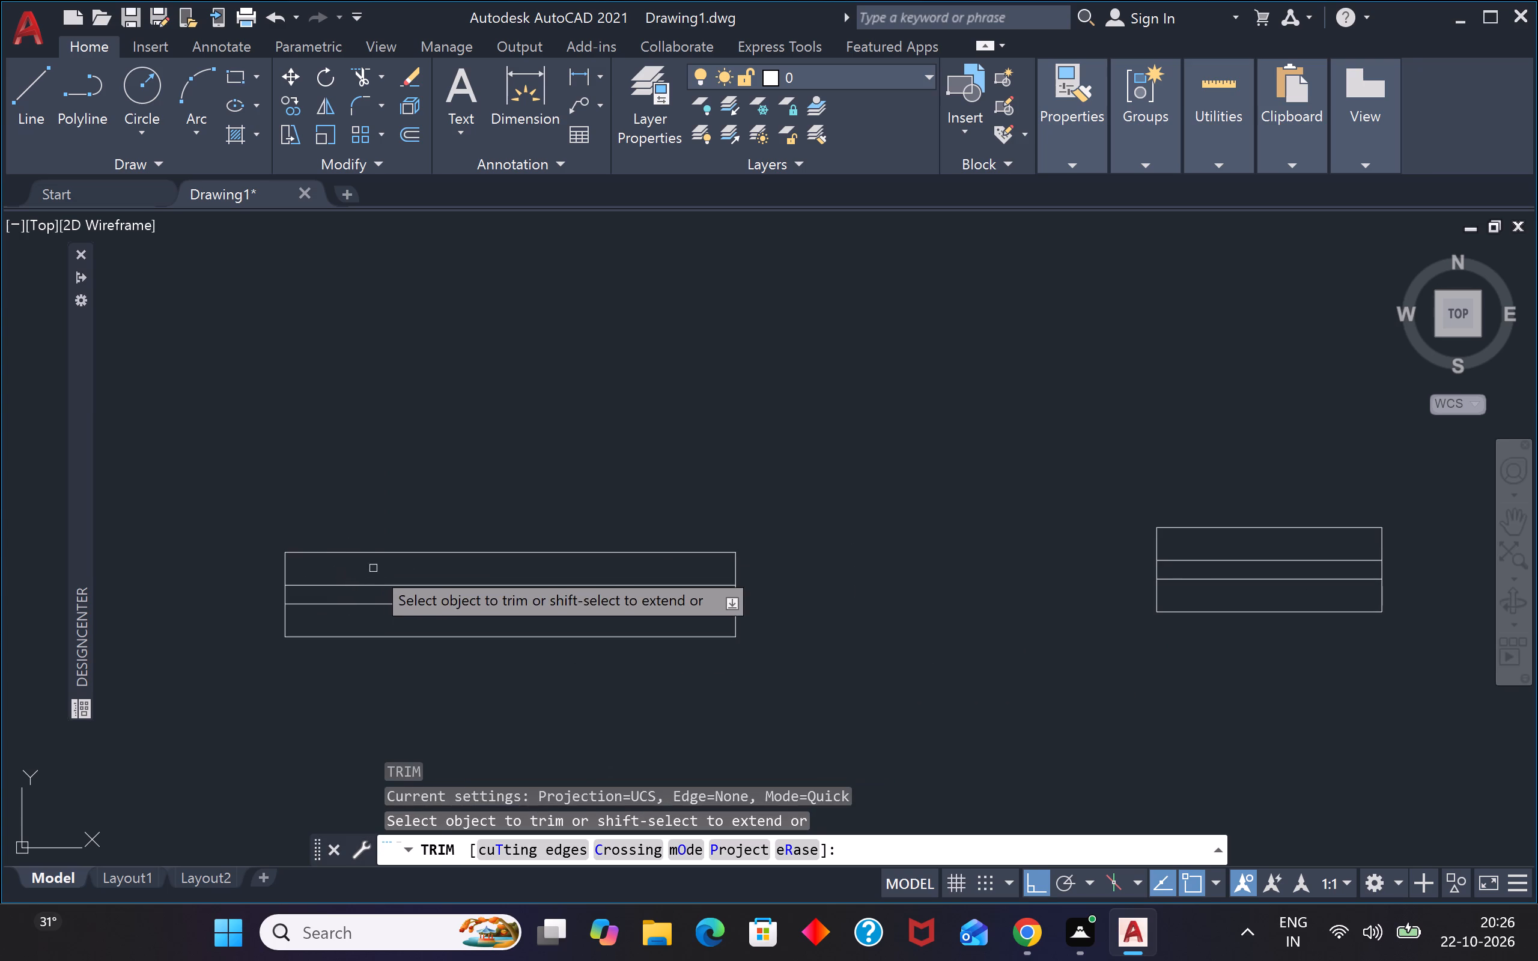
{"action": "left_click", "coordinate": [373, 568]}
{"action": "left_click", "coordinate": [413, 521]}
{"action": "left_click", "coordinate": [415, 622]}
{"action": "left_click", "coordinate": [419, 655]}
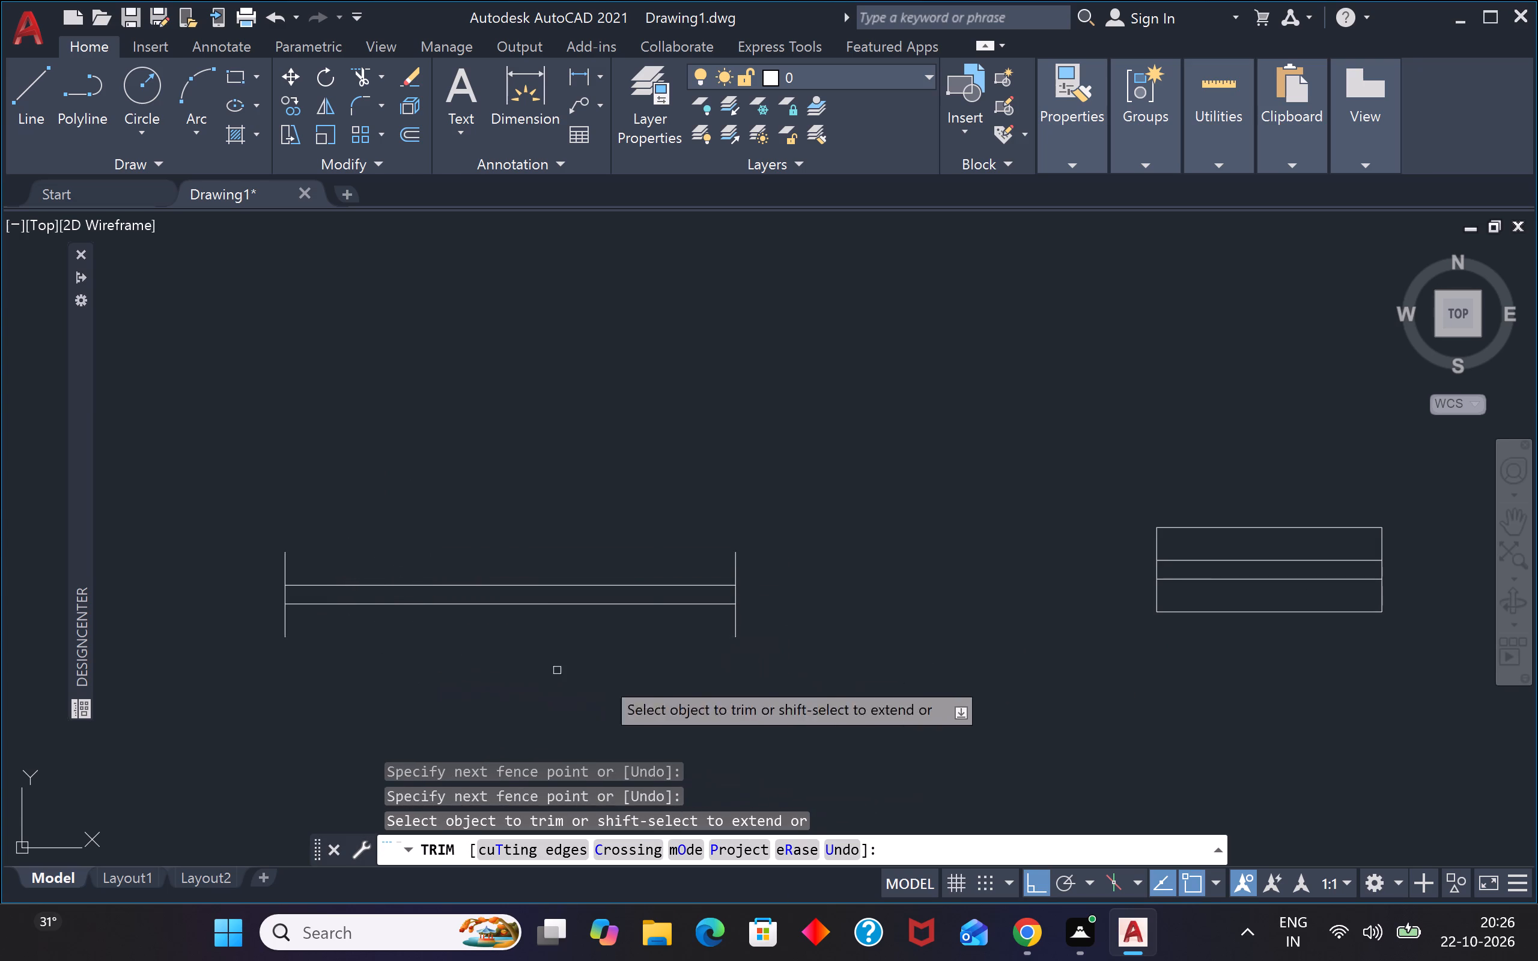
Trim away the upper and lower long edges of the 2' window symbol.
{"action": "scroll", "coordinate": [1192, 545], "scroll_direction": "up", "scroll_amount": 3}
{"action": "left_click", "coordinate": [1193, 543]}
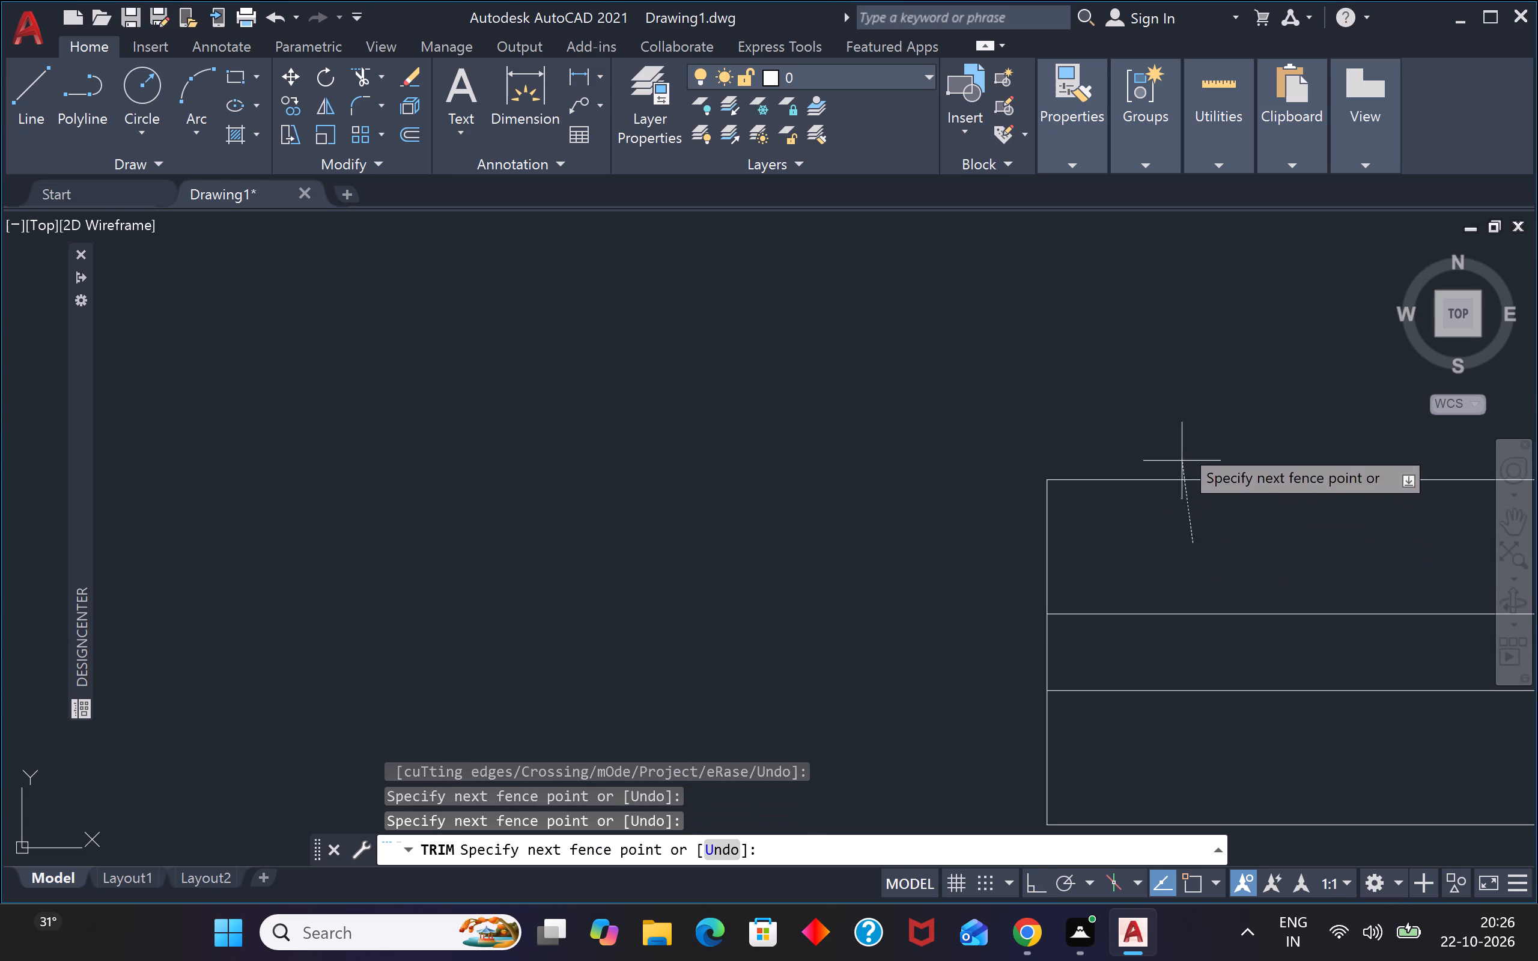
{"action": "left_click", "coordinate": [1181, 438]}
{"action": "scroll", "coordinate": [1181, 438], "scroll_direction": "down", "scroll_amount": 4}
{"action": "scroll", "coordinate": [1233, 493], "scroll_direction": "up", "scroll_amount": 3}
{"action": "left_click", "coordinate": [1239, 495]}
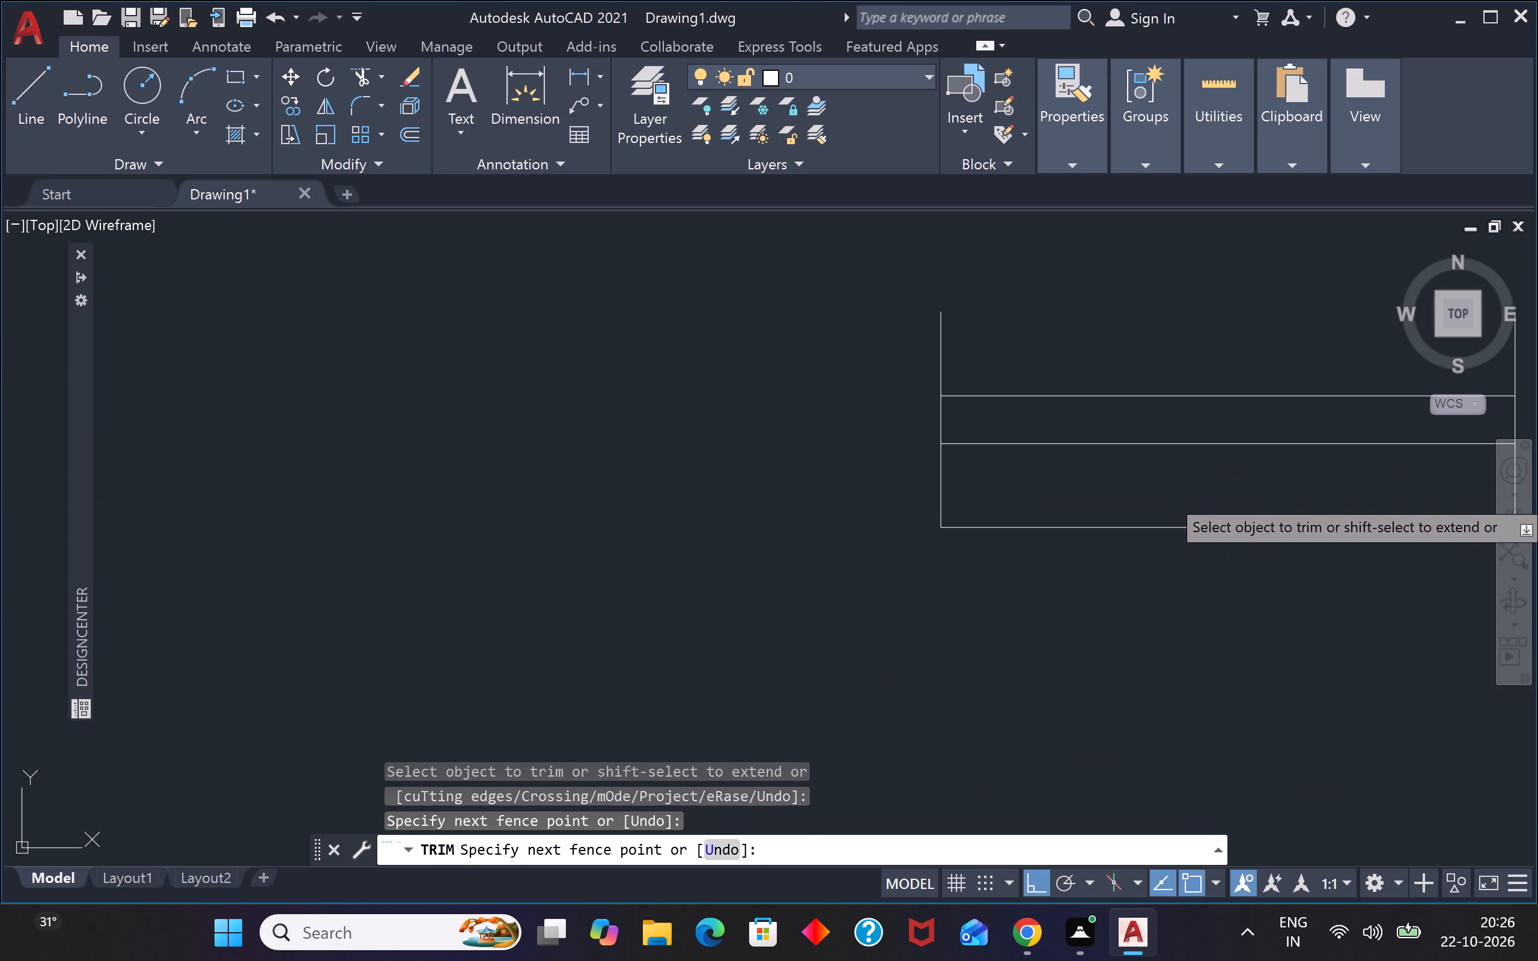
{"action": "left_click", "coordinate": [1176, 553]}
{"action": "scroll", "coordinate": [1181, 550], "scroll_direction": "down", "scroll_amount": 10}
{"action": "scroll", "coordinate": [1241, 543], "scroll_direction": "down", "scroll_amount": 4}
{"action": "scroll", "coordinate": [1363, 531], "scroll_direction": "up", "scroll_amount": 2}
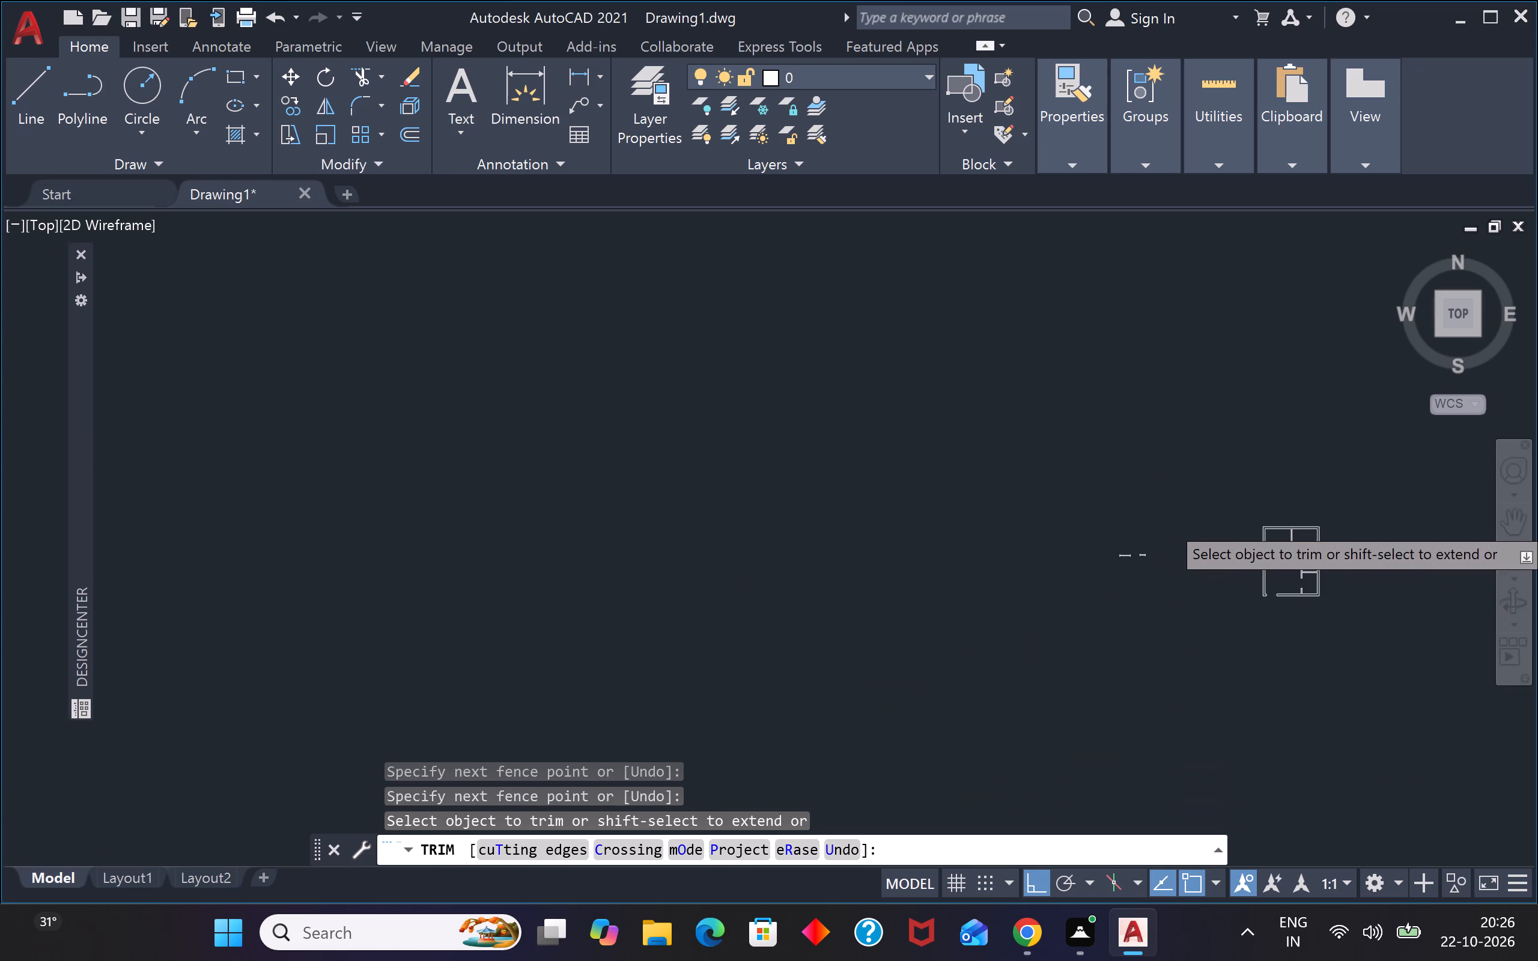
{"action": "scroll", "coordinate": [1370, 522], "scroll_direction": "up", "scroll_amount": 2}
{"action": "key", "text": "Escape"}
{"action": "key", "text": "Escape"}
{"action": "key", "text": "Escape"}
{"action": "key", "text": "Escape"}
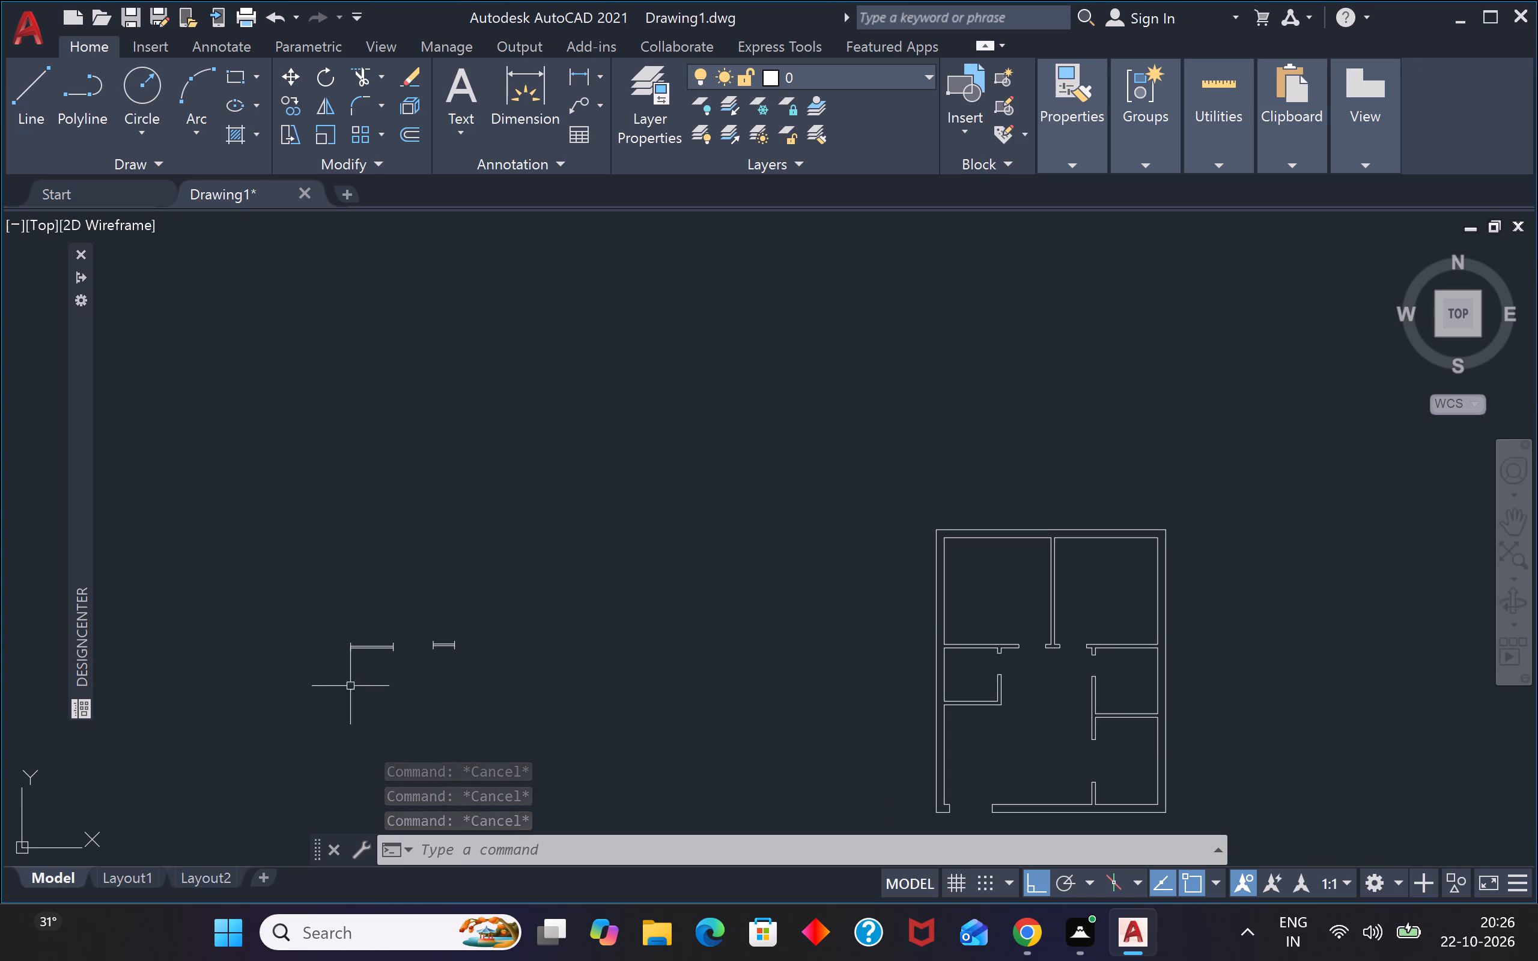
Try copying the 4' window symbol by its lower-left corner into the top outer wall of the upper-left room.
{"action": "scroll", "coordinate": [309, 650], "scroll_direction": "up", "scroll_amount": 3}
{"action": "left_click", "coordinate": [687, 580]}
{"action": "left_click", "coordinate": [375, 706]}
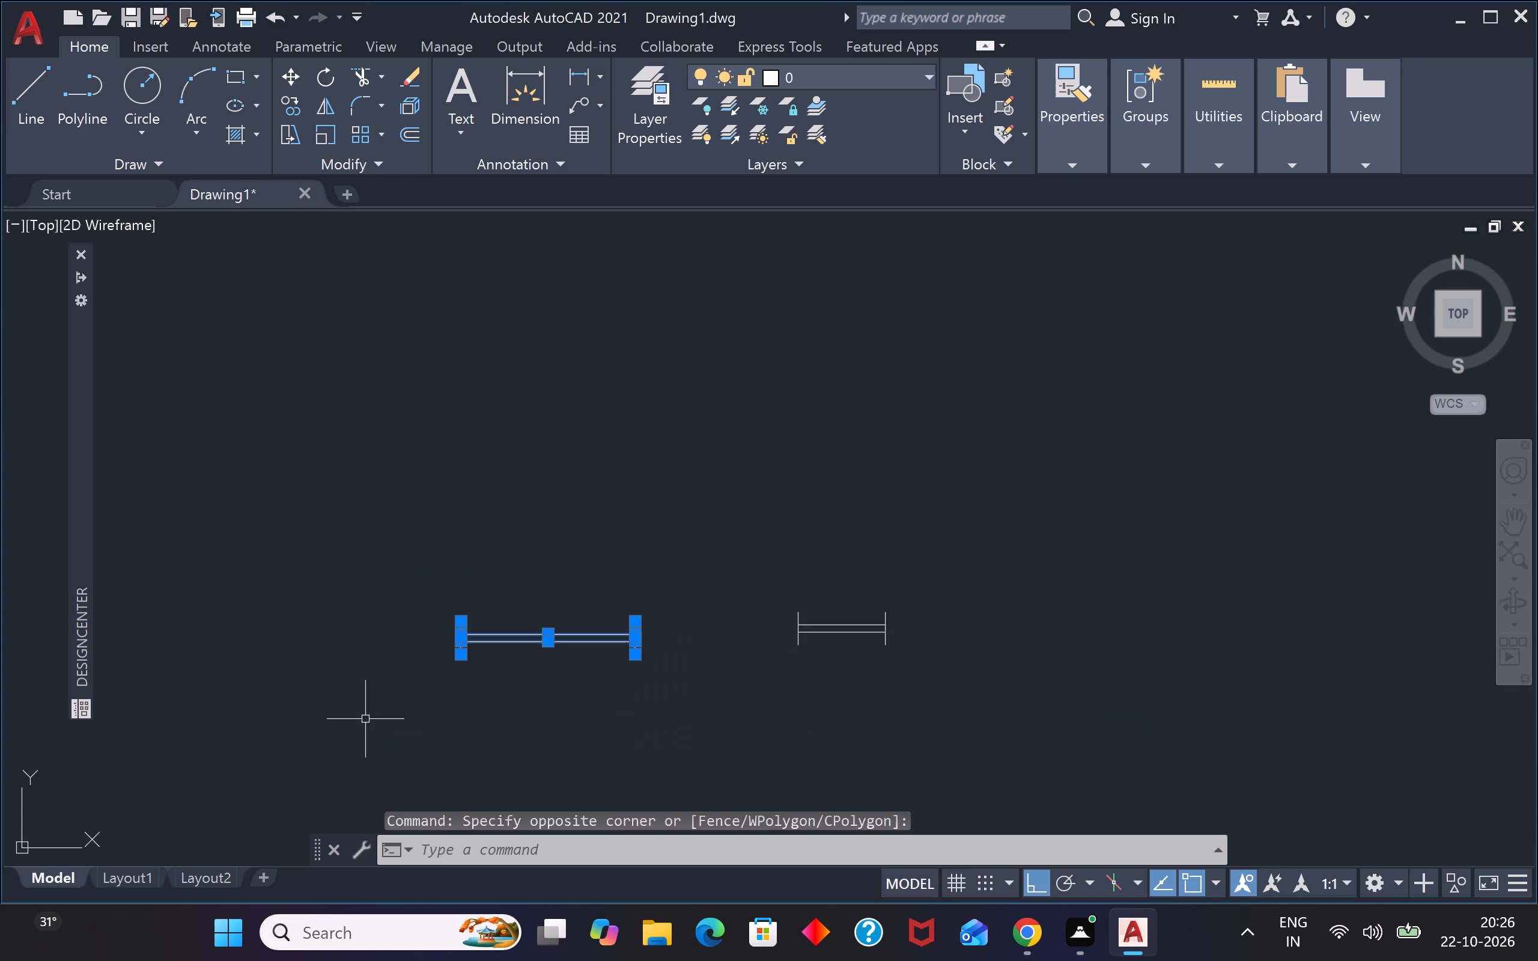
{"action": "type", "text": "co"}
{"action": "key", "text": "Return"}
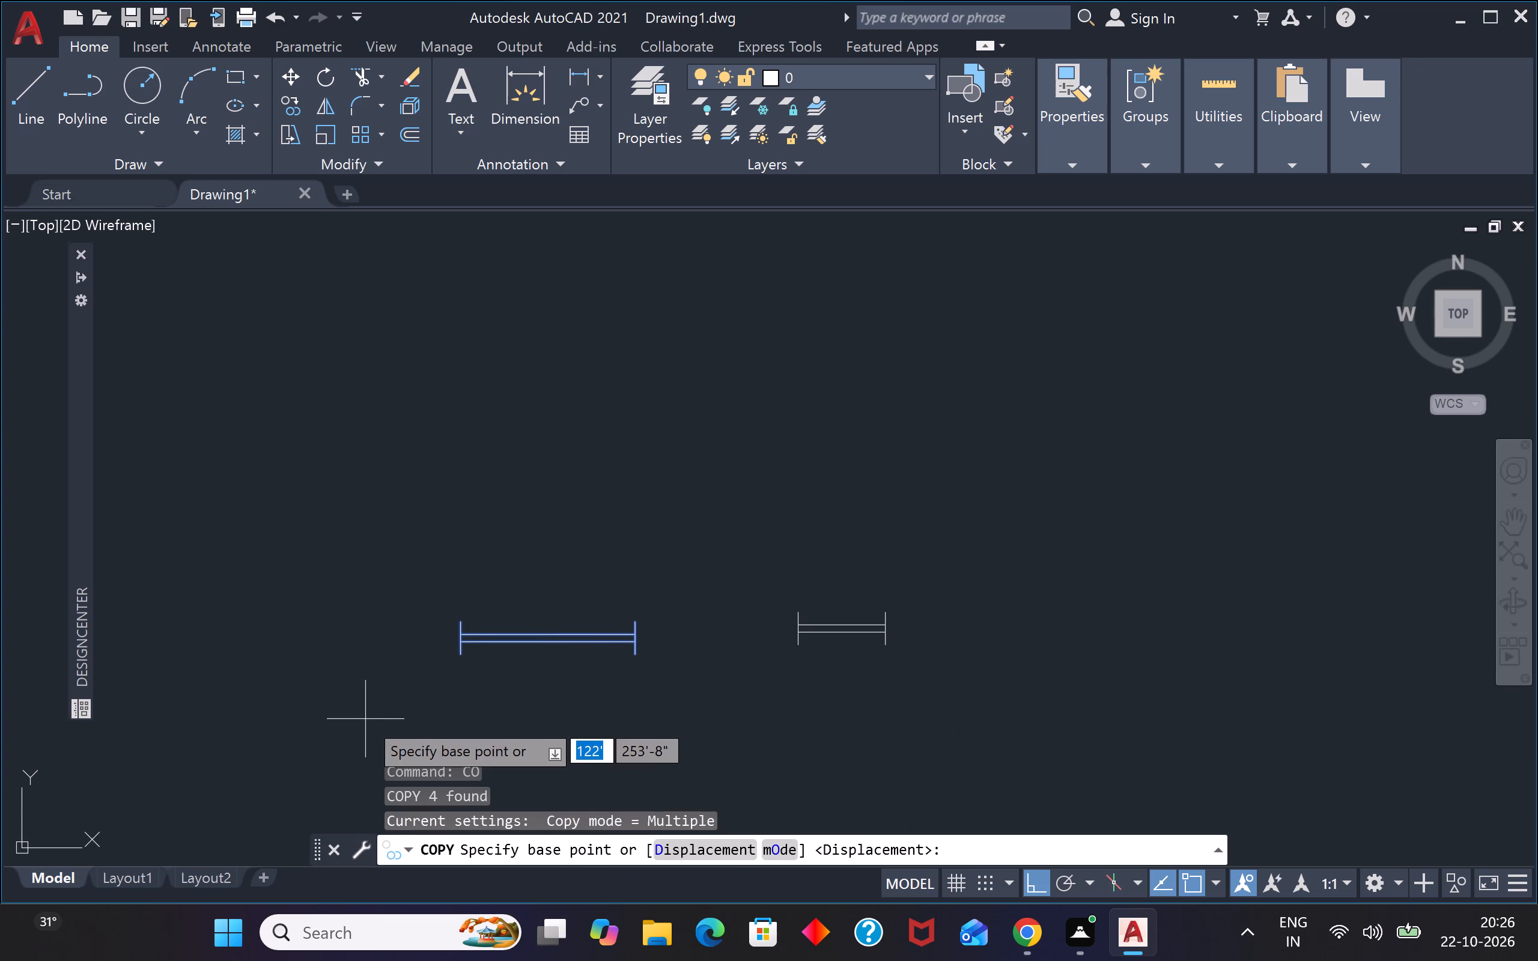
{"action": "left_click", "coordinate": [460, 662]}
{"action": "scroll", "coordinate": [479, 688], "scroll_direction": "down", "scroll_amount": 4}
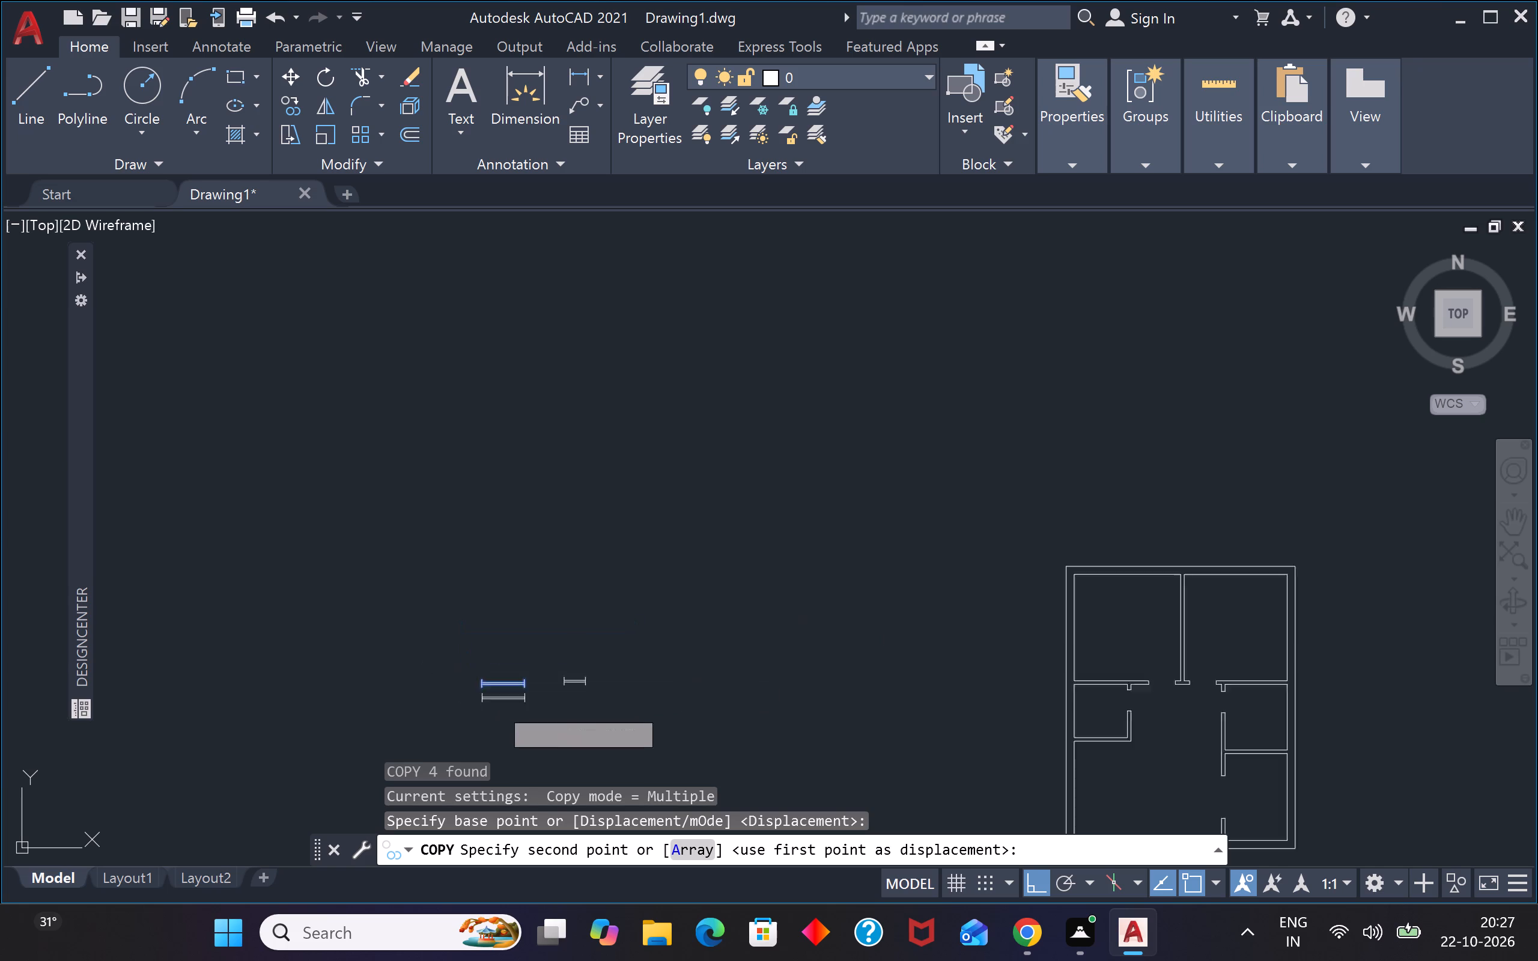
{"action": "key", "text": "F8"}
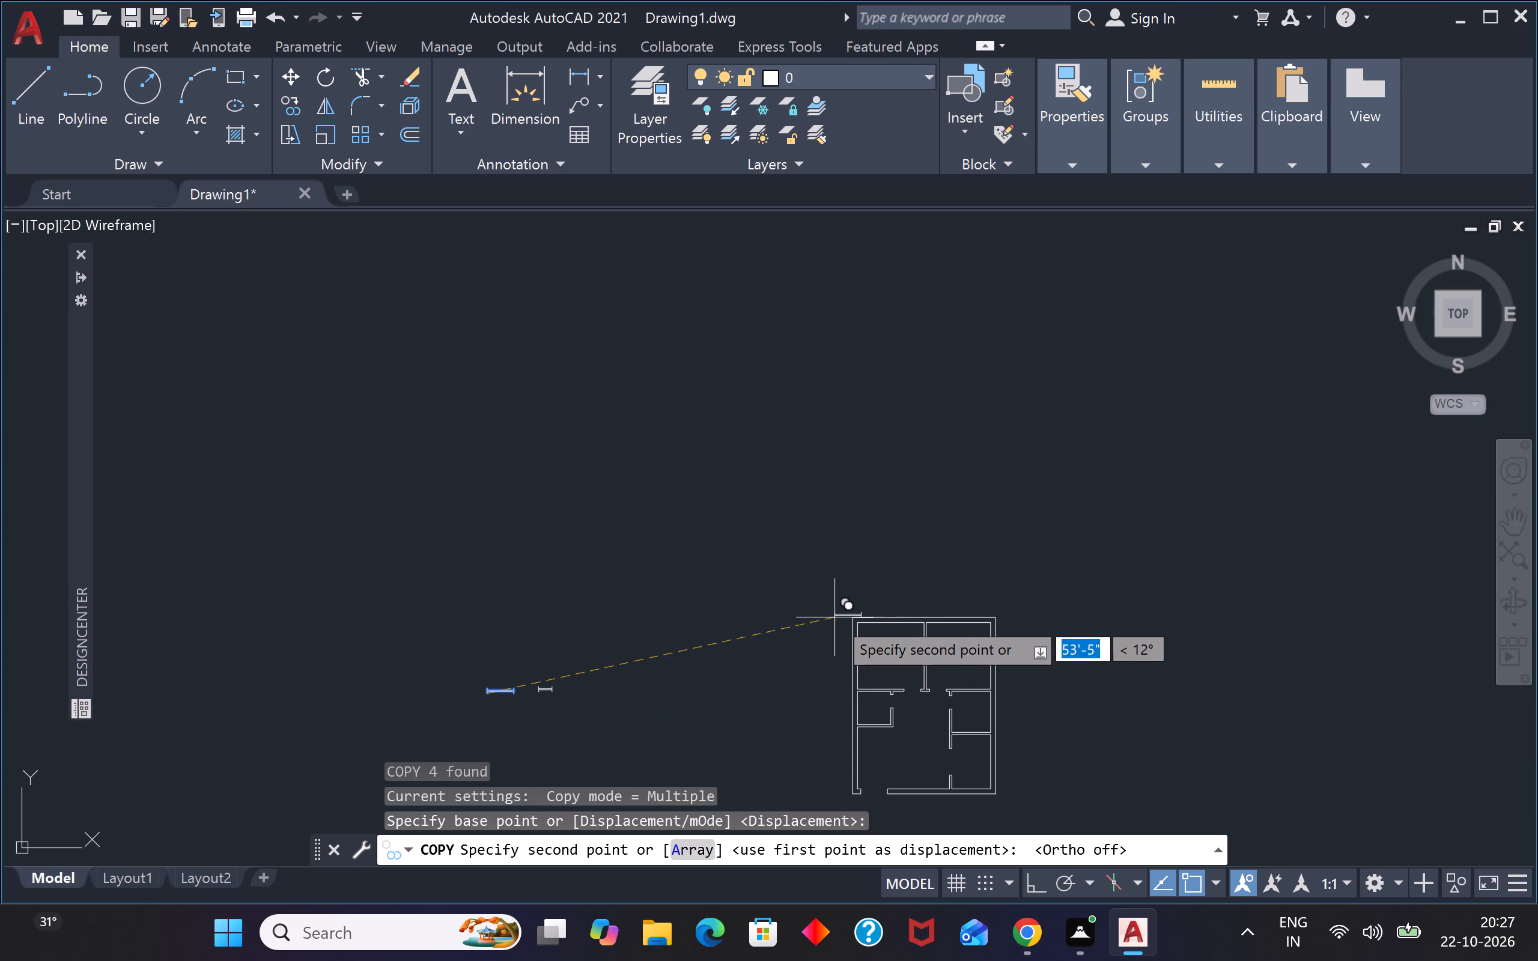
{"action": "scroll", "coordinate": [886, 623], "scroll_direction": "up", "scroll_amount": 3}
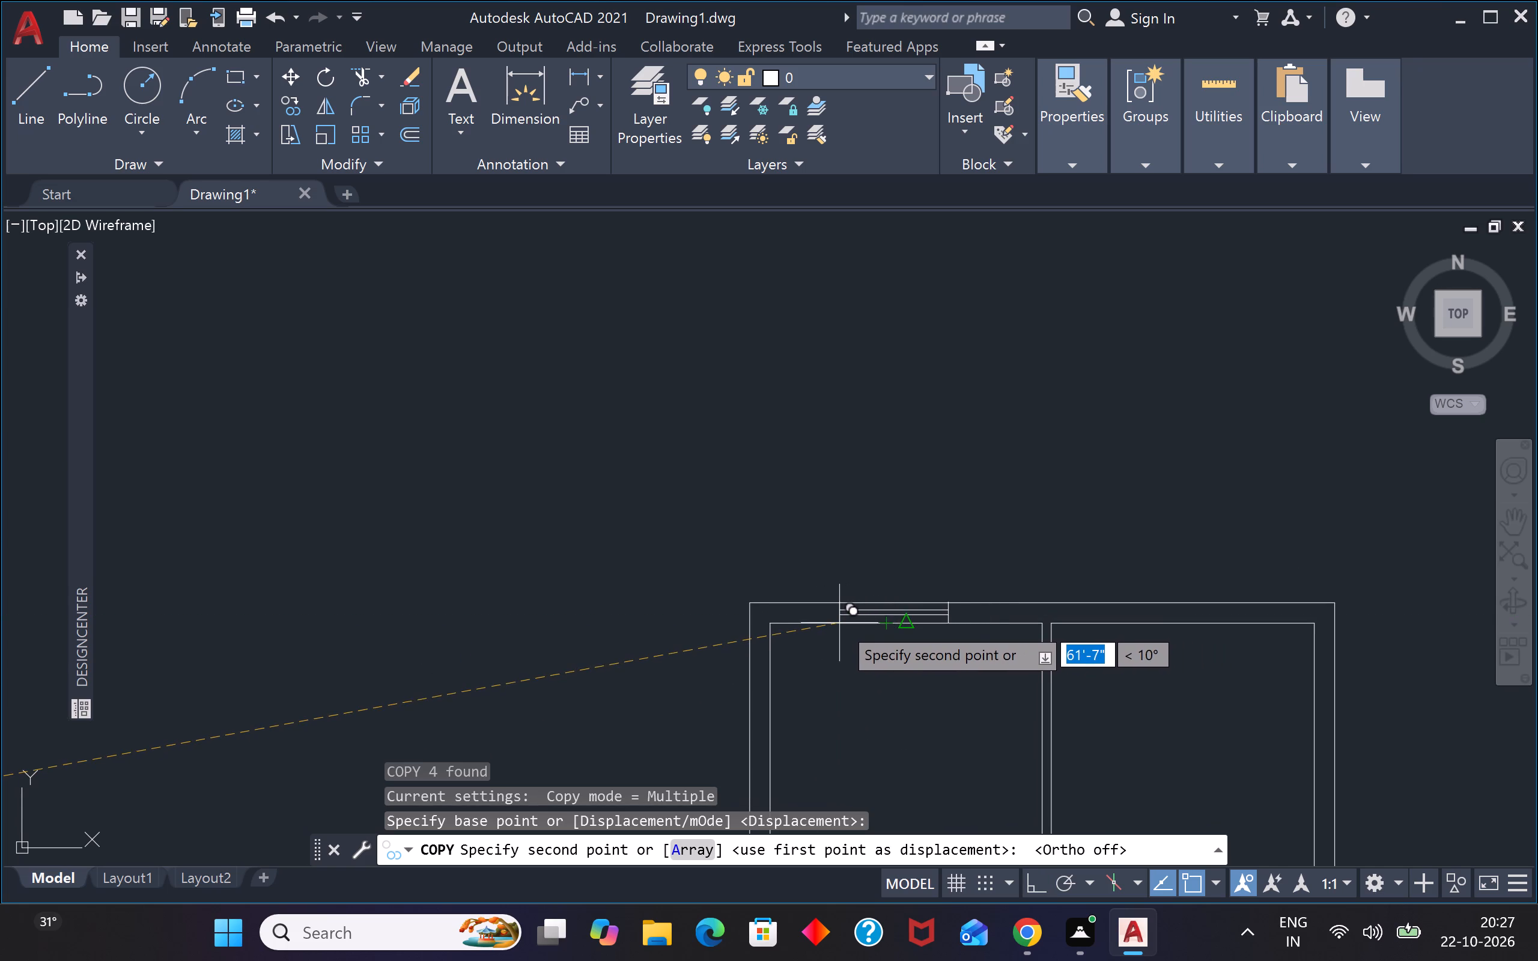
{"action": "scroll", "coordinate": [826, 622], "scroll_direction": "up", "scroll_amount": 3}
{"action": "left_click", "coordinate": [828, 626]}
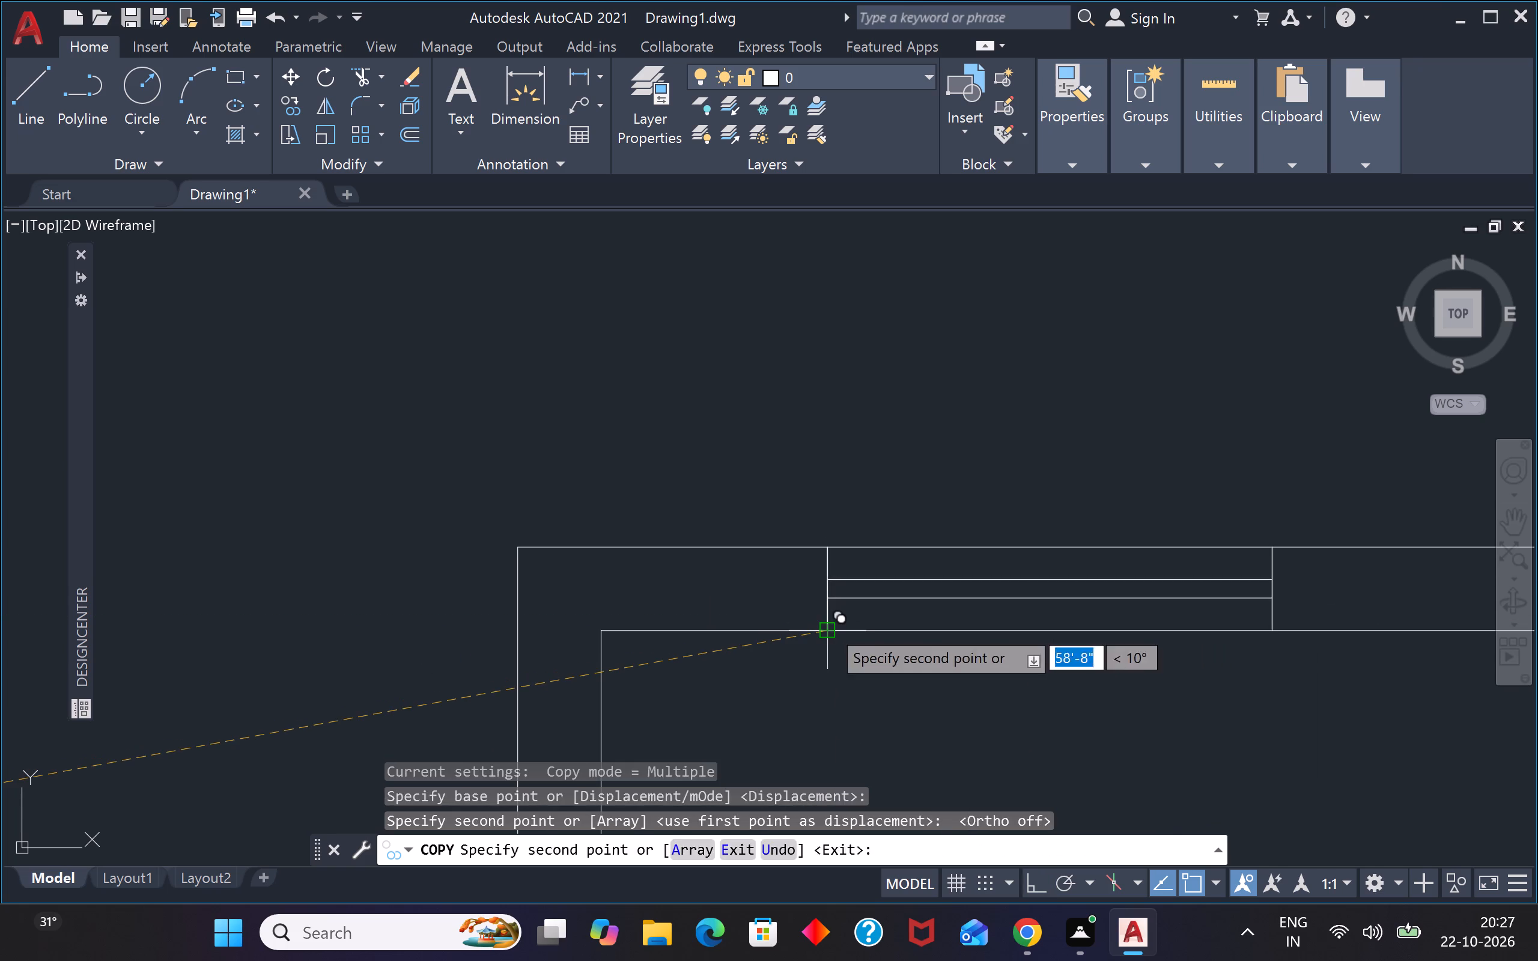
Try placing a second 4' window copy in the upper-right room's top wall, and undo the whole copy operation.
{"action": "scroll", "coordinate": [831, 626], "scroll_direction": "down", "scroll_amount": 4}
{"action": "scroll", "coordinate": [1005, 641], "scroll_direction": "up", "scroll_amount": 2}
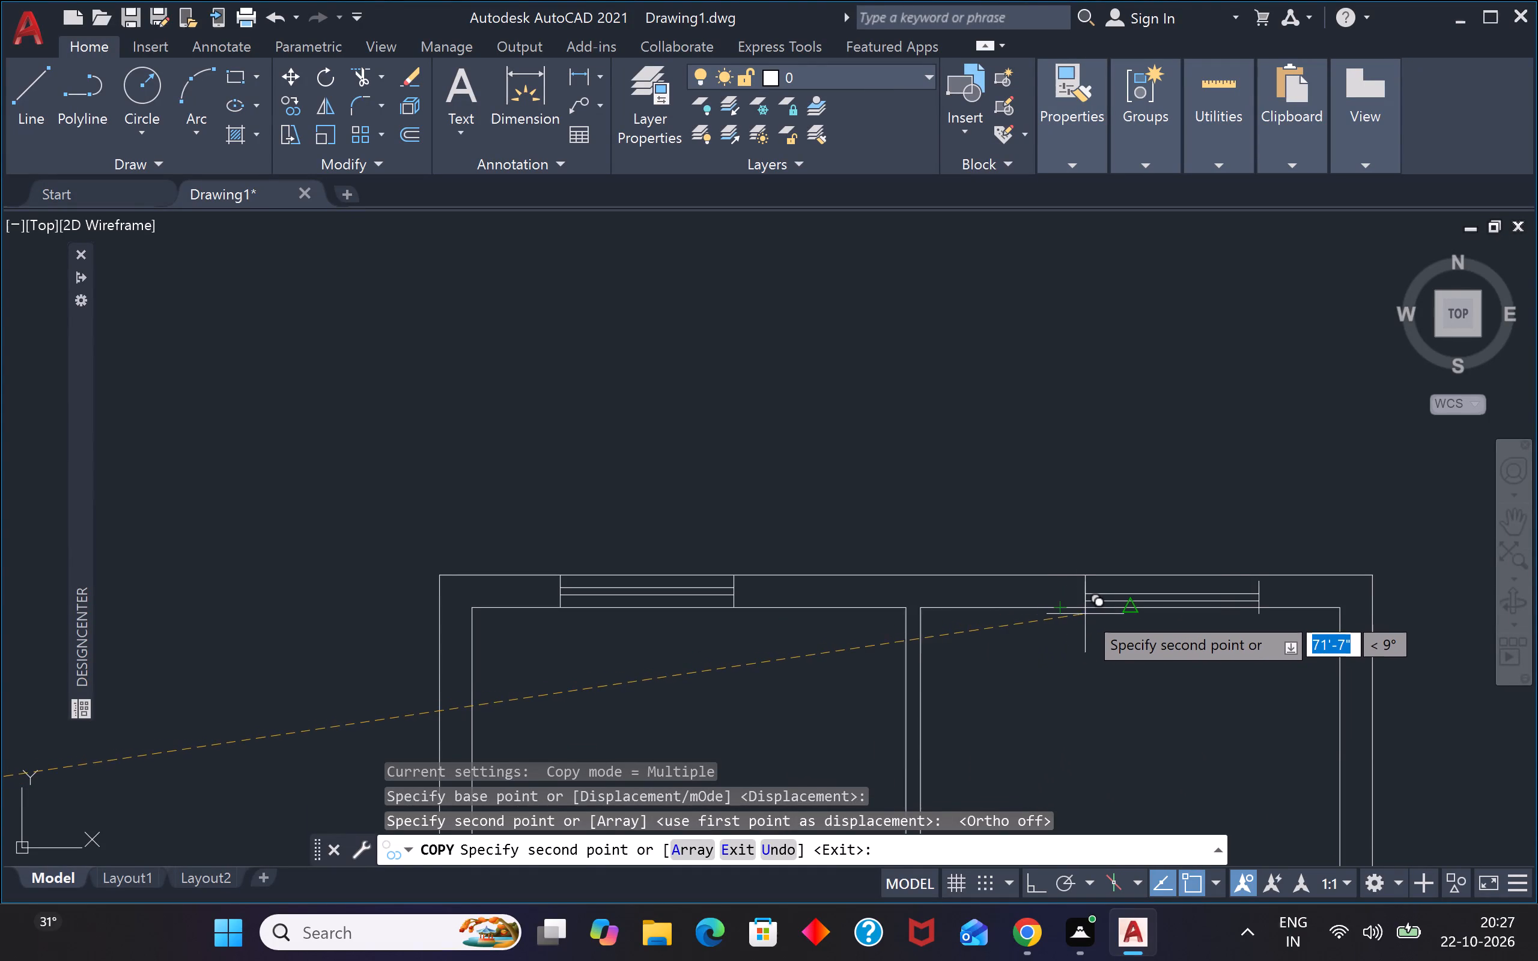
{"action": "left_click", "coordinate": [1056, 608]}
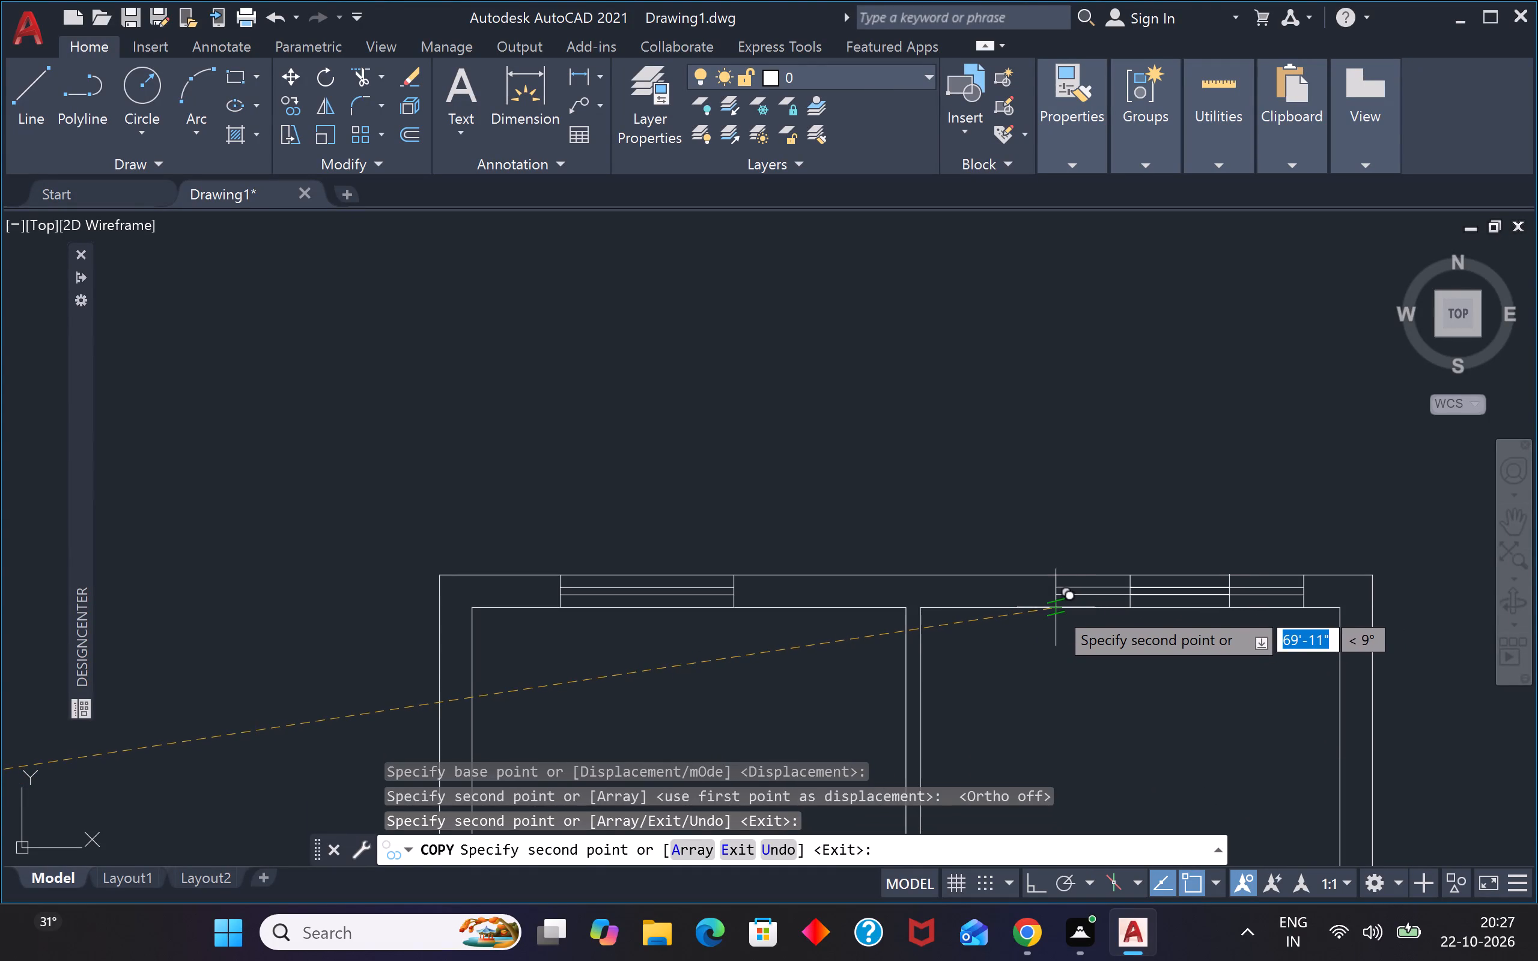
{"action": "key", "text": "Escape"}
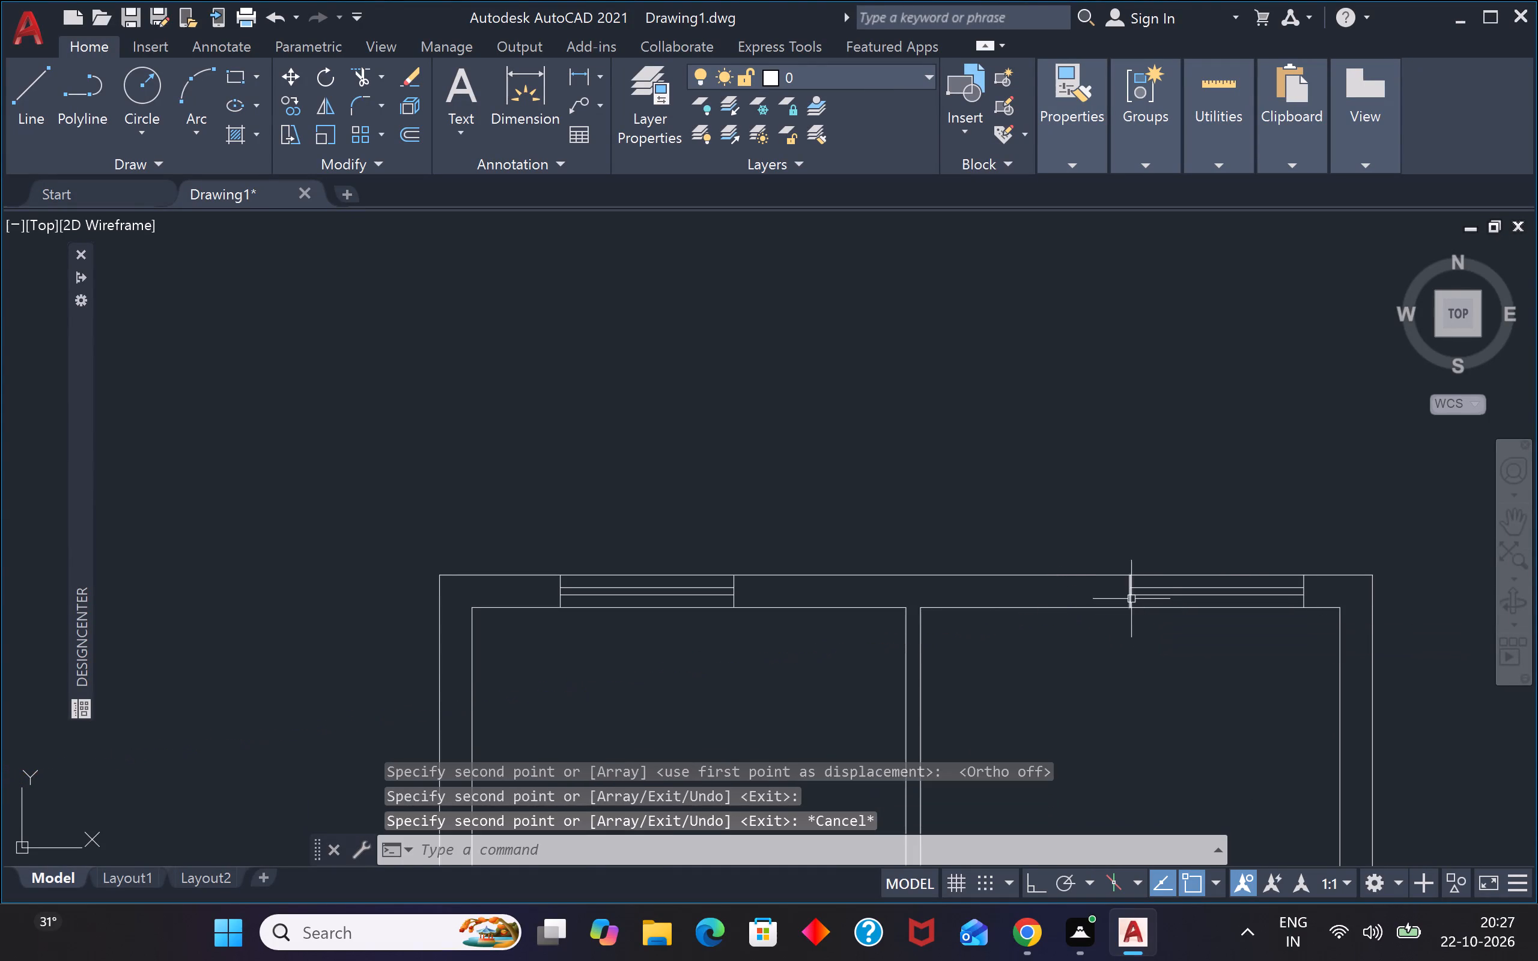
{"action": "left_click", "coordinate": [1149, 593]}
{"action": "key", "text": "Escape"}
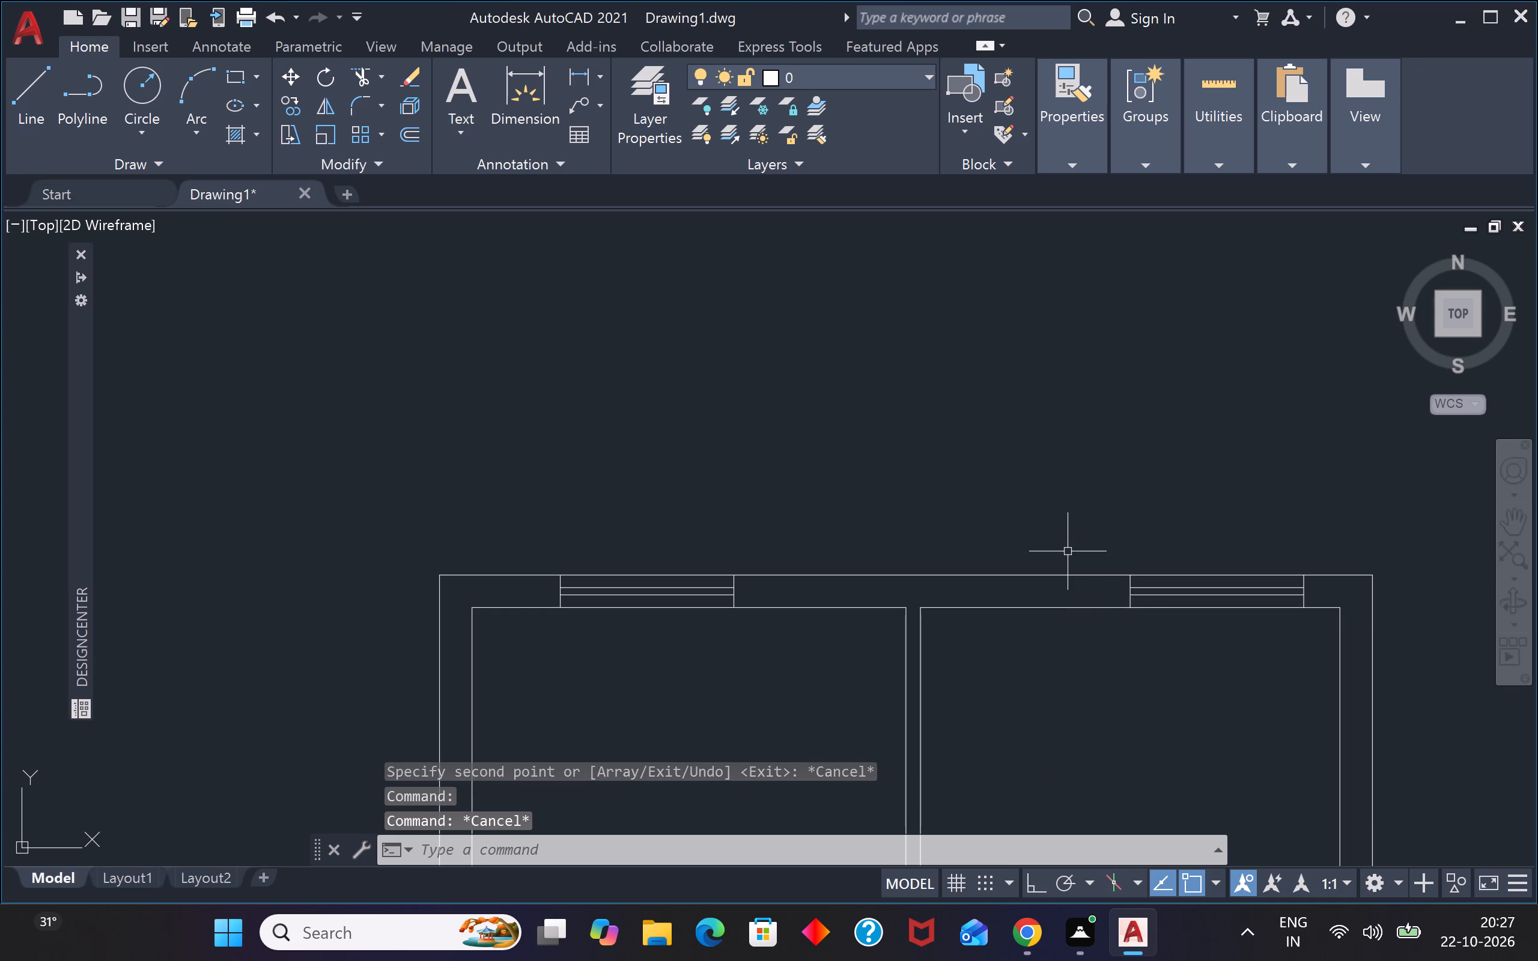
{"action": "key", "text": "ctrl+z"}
Copy the 4' window symbol by its lower-left corner into the top outer wall of the upper-left room.
{"action": "scroll", "coordinate": [791, 626], "scroll_direction": "up", "scroll_amount": 5}
{"action": "scroll", "coordinate": [785, 623], "scroll_direction": "down", "scroll_amount": 5}
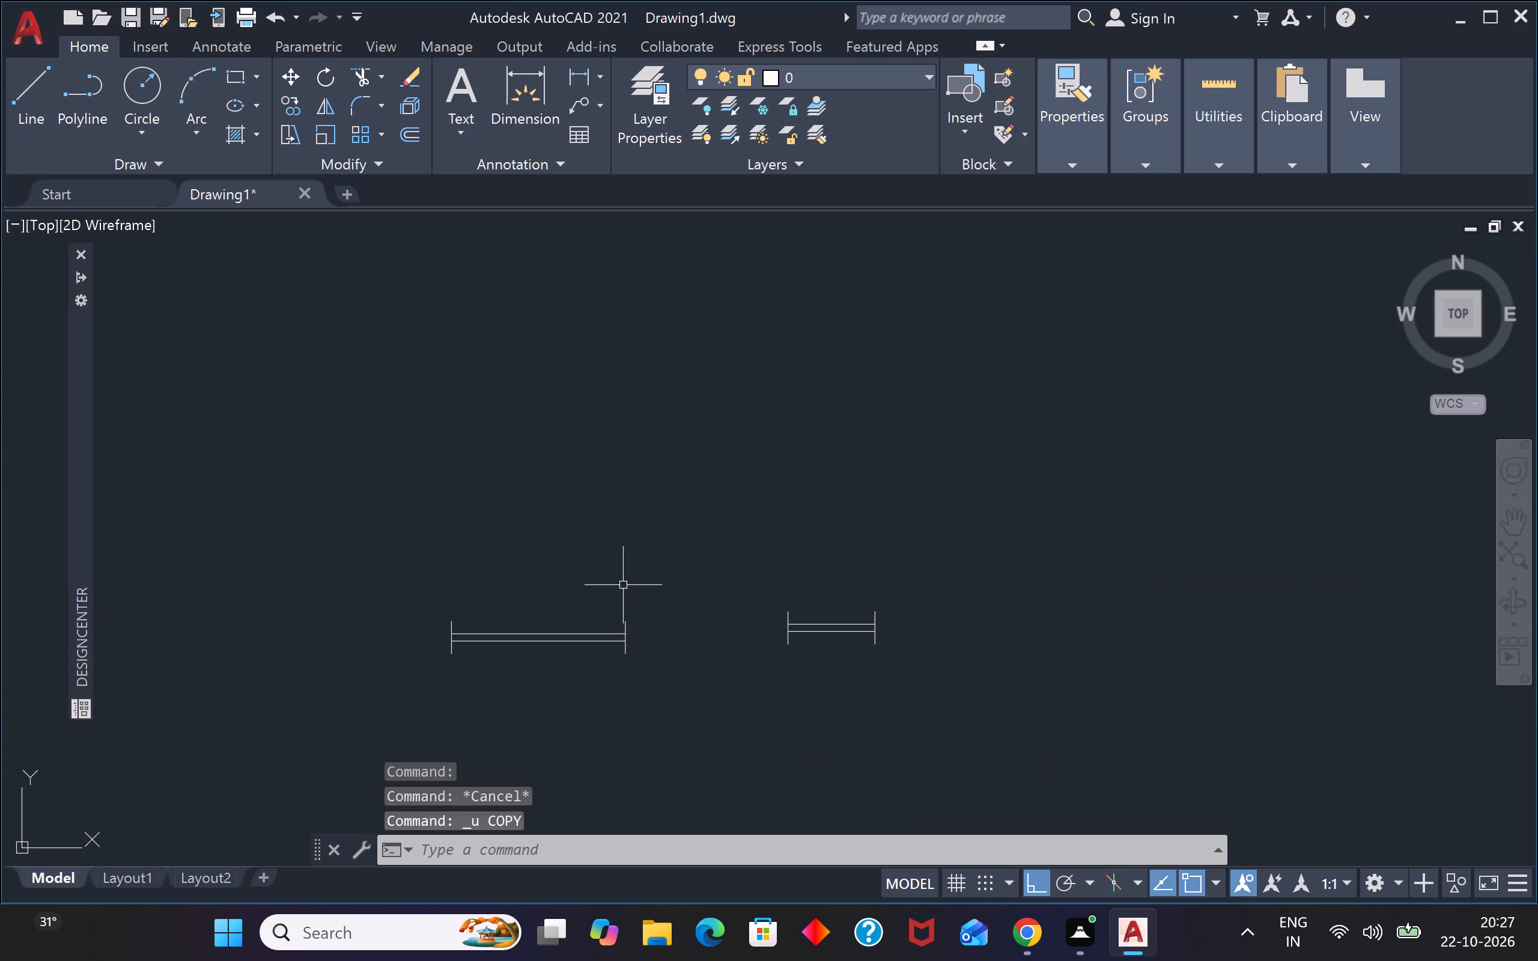
{"action": "left_click", "coordinate": [630, 583]}
{"action": "left_click", "coordinate": [384, 684]}
{"action": "key", "text": "c"}
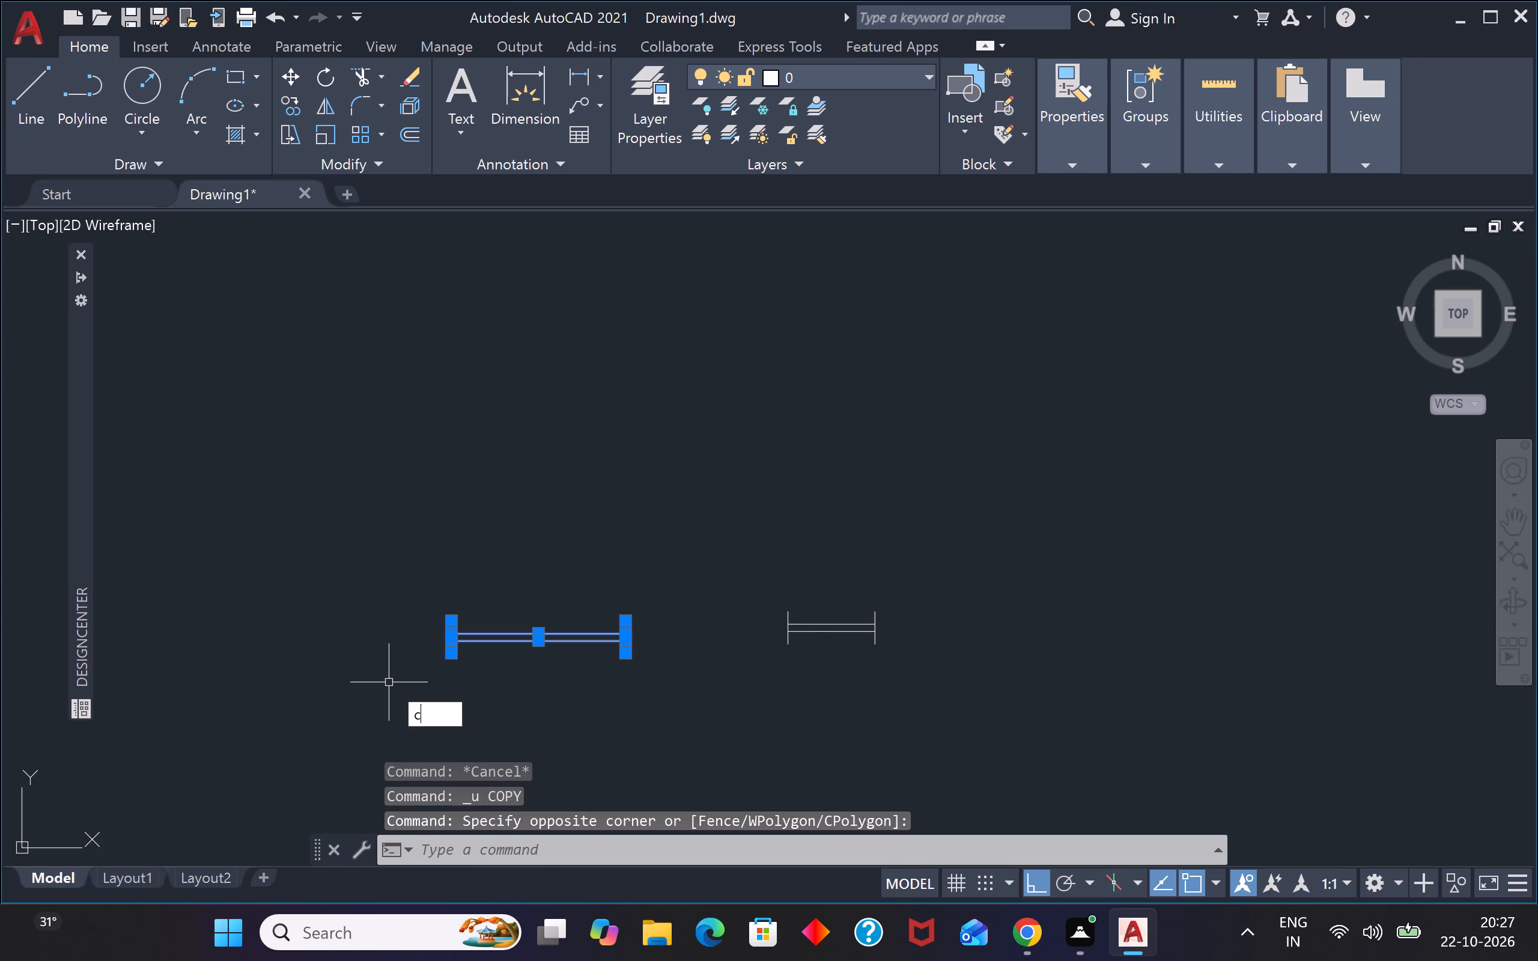
{"action": "key", "text": "o"}
{"action": "key", "text": "Return"}
{"action": "left_click", "coordinate": [447, 652]}
{"action": "scroll", "coordinate": [518, 665], "scroll_direction": "down", "scroll_amount": 2}
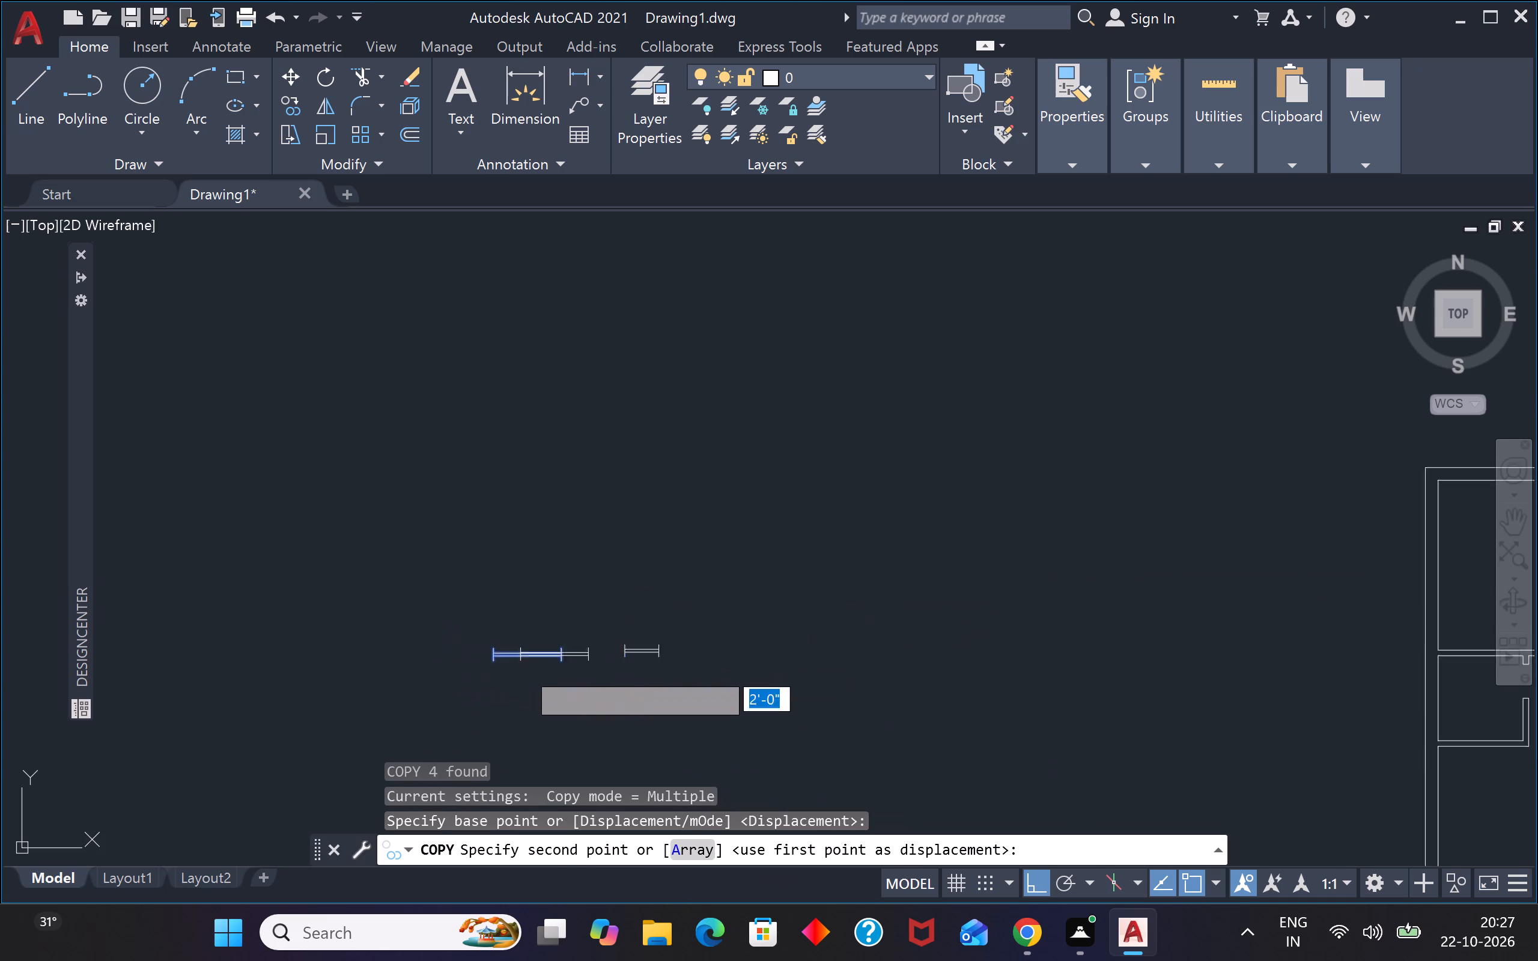
{"action": "scroll", "coordinate": [522, 667], "scroll_direction": "down", "scroll_amount": 2}
{"action": "scroll", "coordinate": [755, 615], "scroll_direction": "up", "scroll_amount": 3}
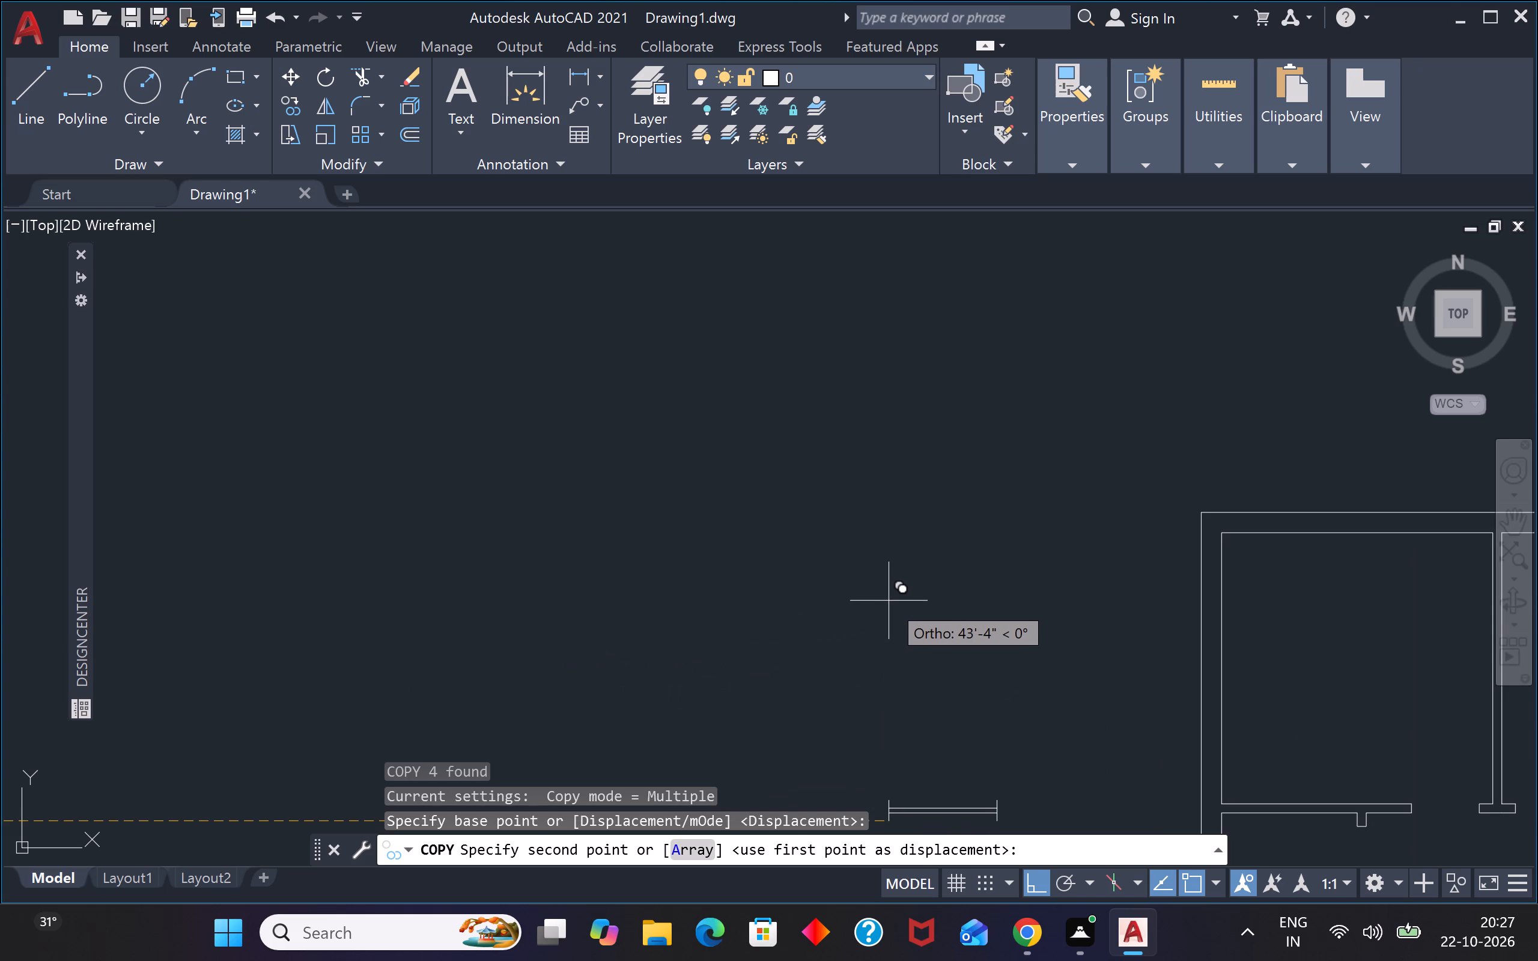
{"action": "key", "text": "F8"}
{"action": "scroll", "coordinate": [1112, 546], "scroll_direction": "down", "scroll_amount": 3}
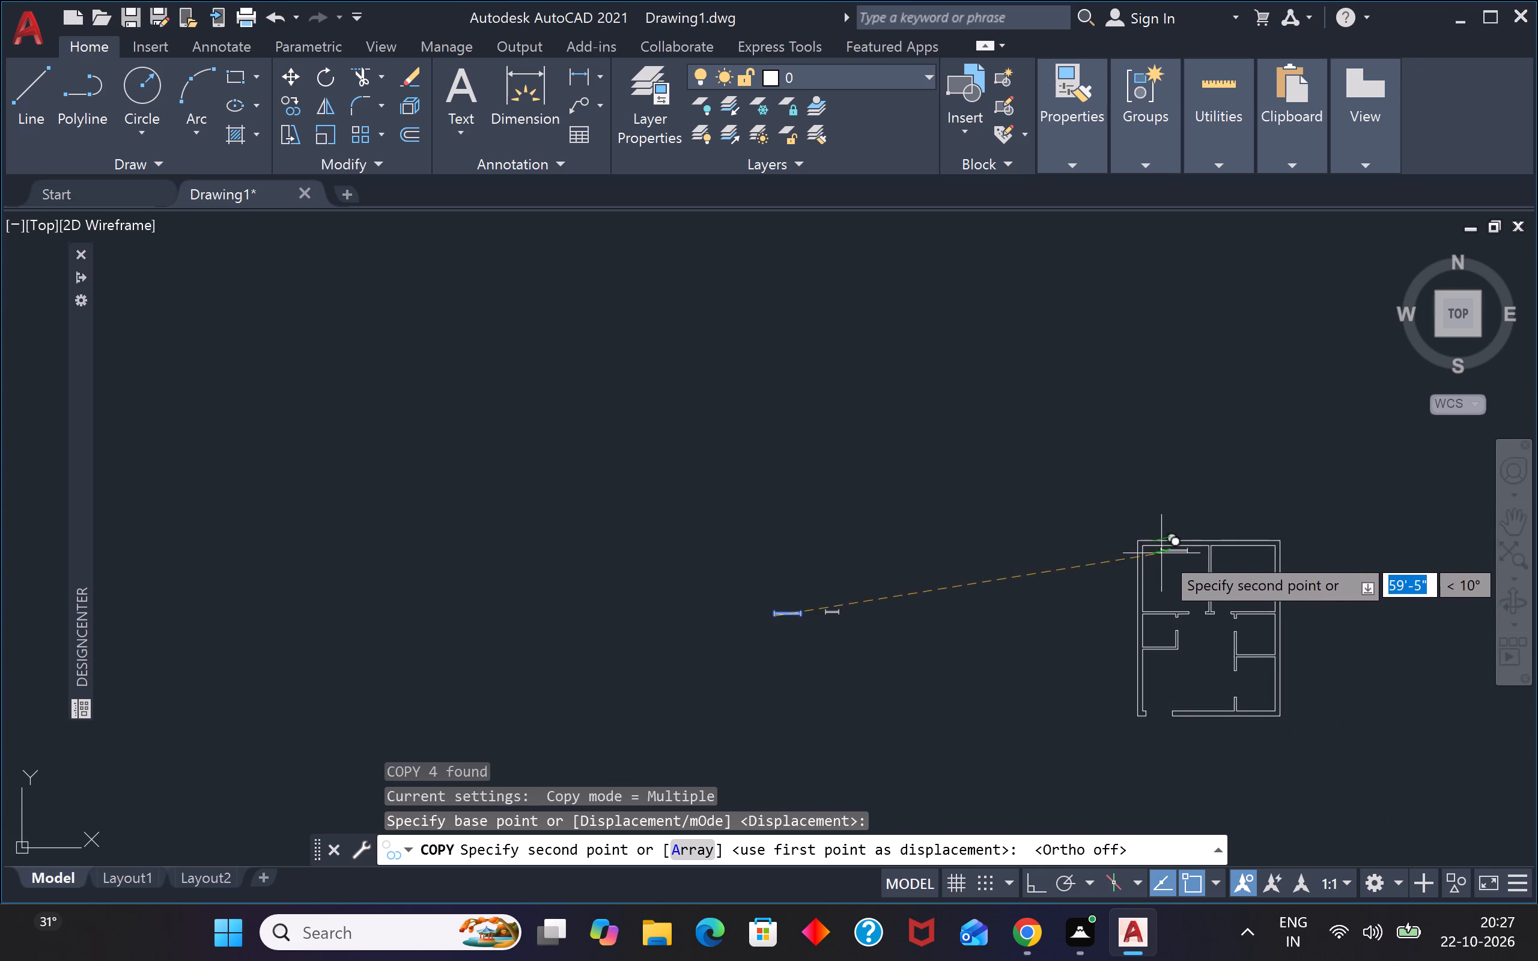
{"action": "scroll", "coordinate": [1178, 548], "scroll_direction": "up", "scroll_amount": 3}
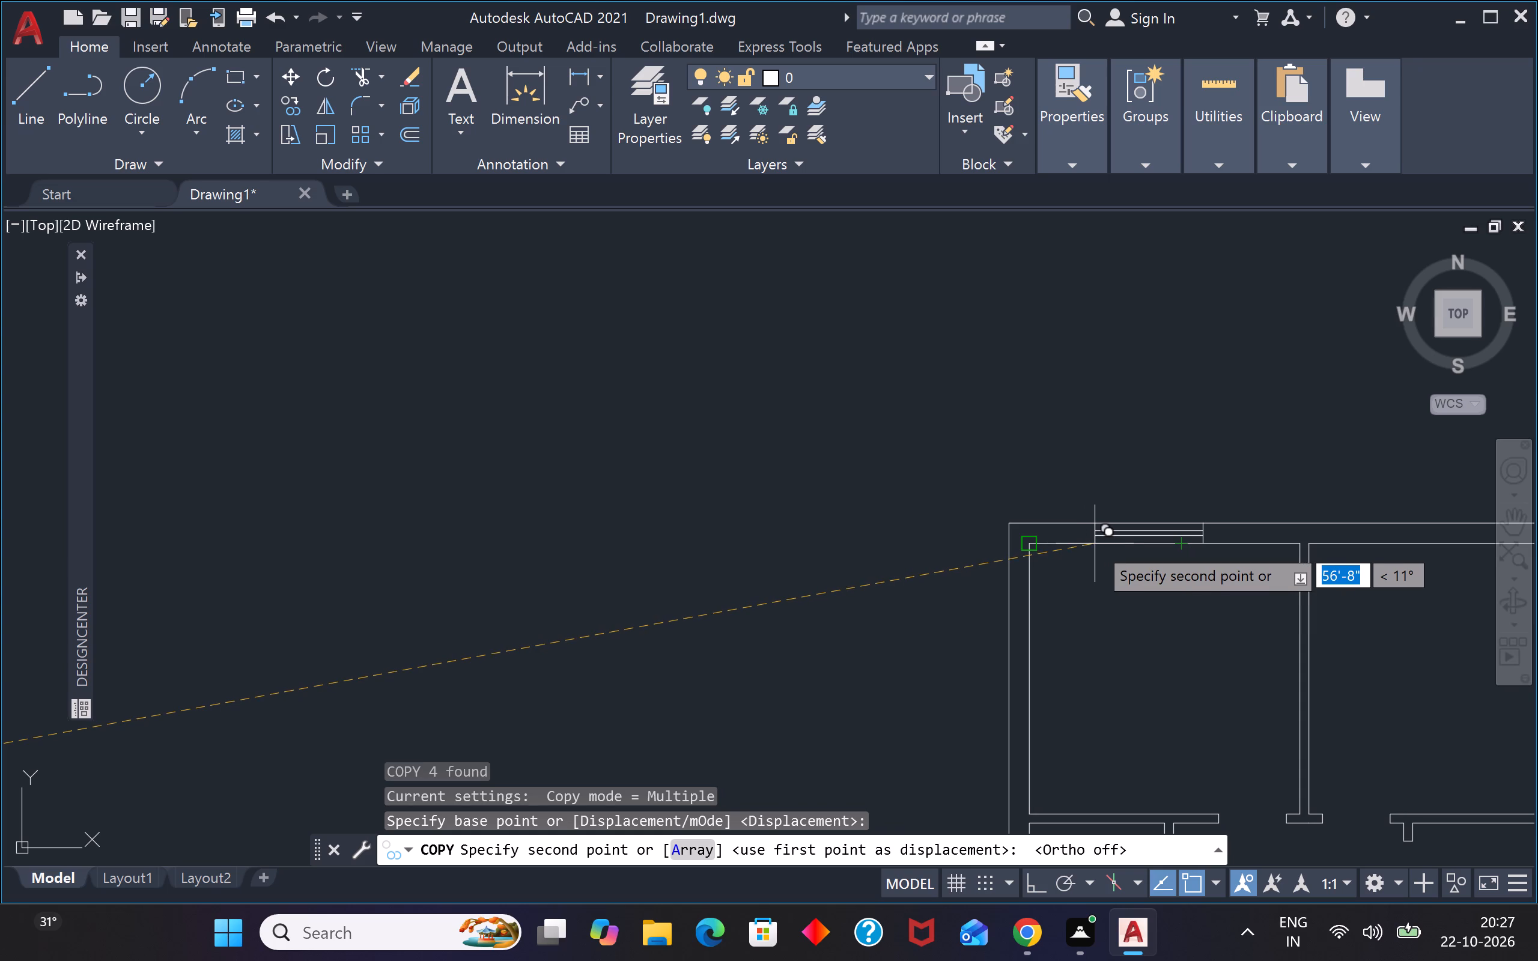
{"action": "scroll", "coordinate": [1095, 544], "scroll_direction": "up", "scroll_amount": 2}
{"action": "left_click", "coordinate": [1094, 543]}
Place another copy of the 4' window in the top outer wall of the upper-right room.
{"action": "scroll", "coordinate": [1098, 544], "scroll_direction": "down", "scroll_amount": 4}
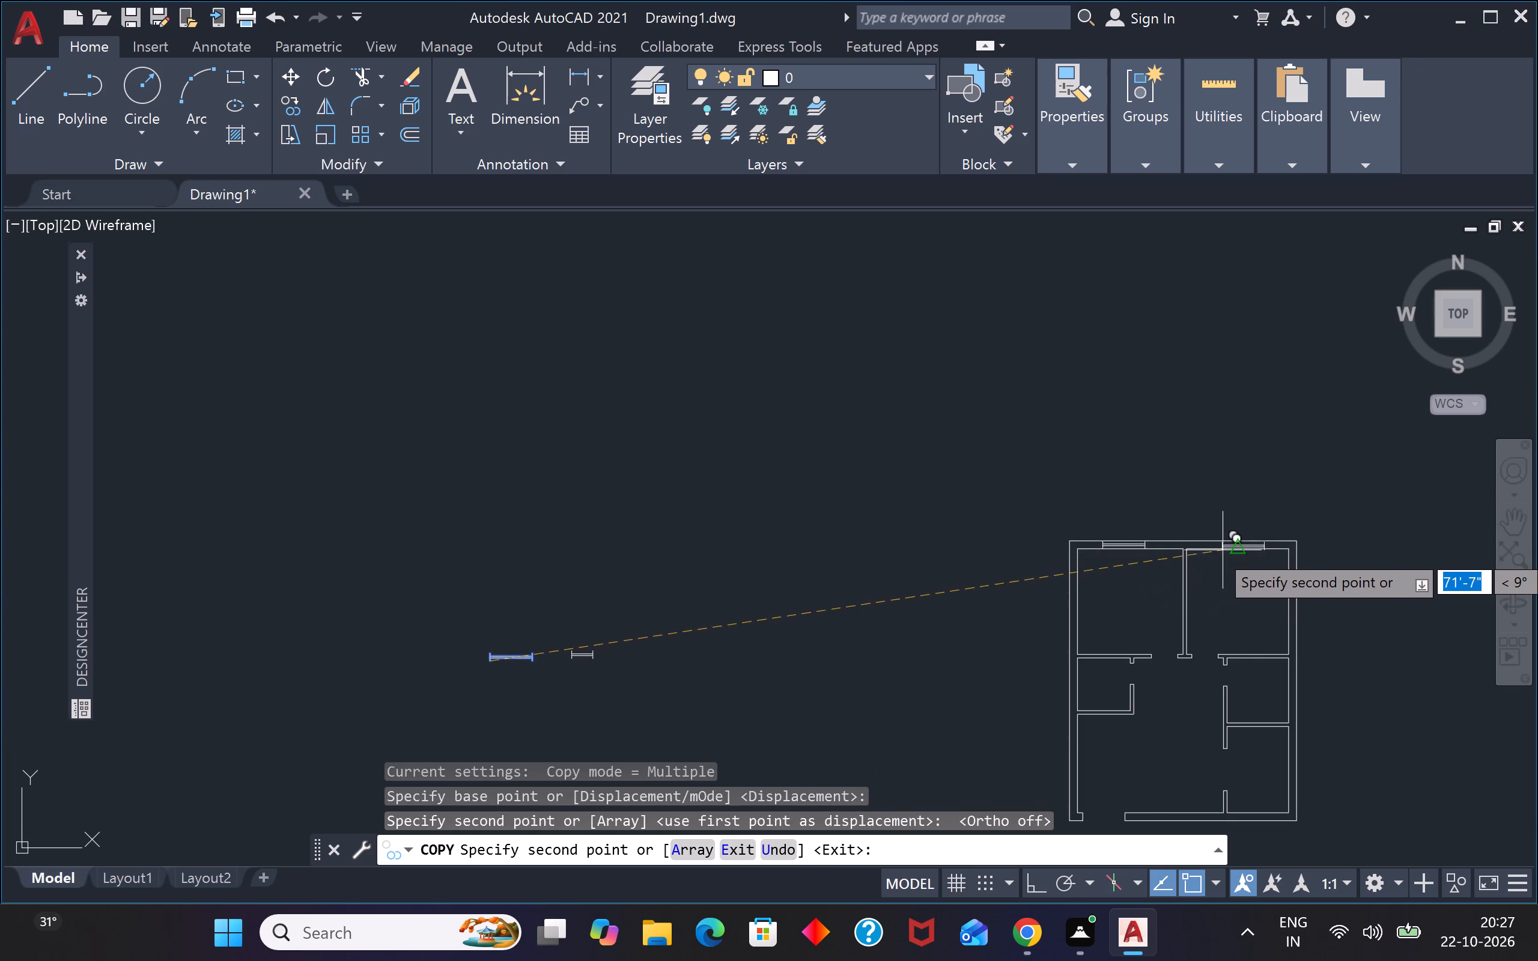
{"action": "scroll", "coordinate": [1225, 549], "scroll_direction": "up", "scroll_amount": 3}
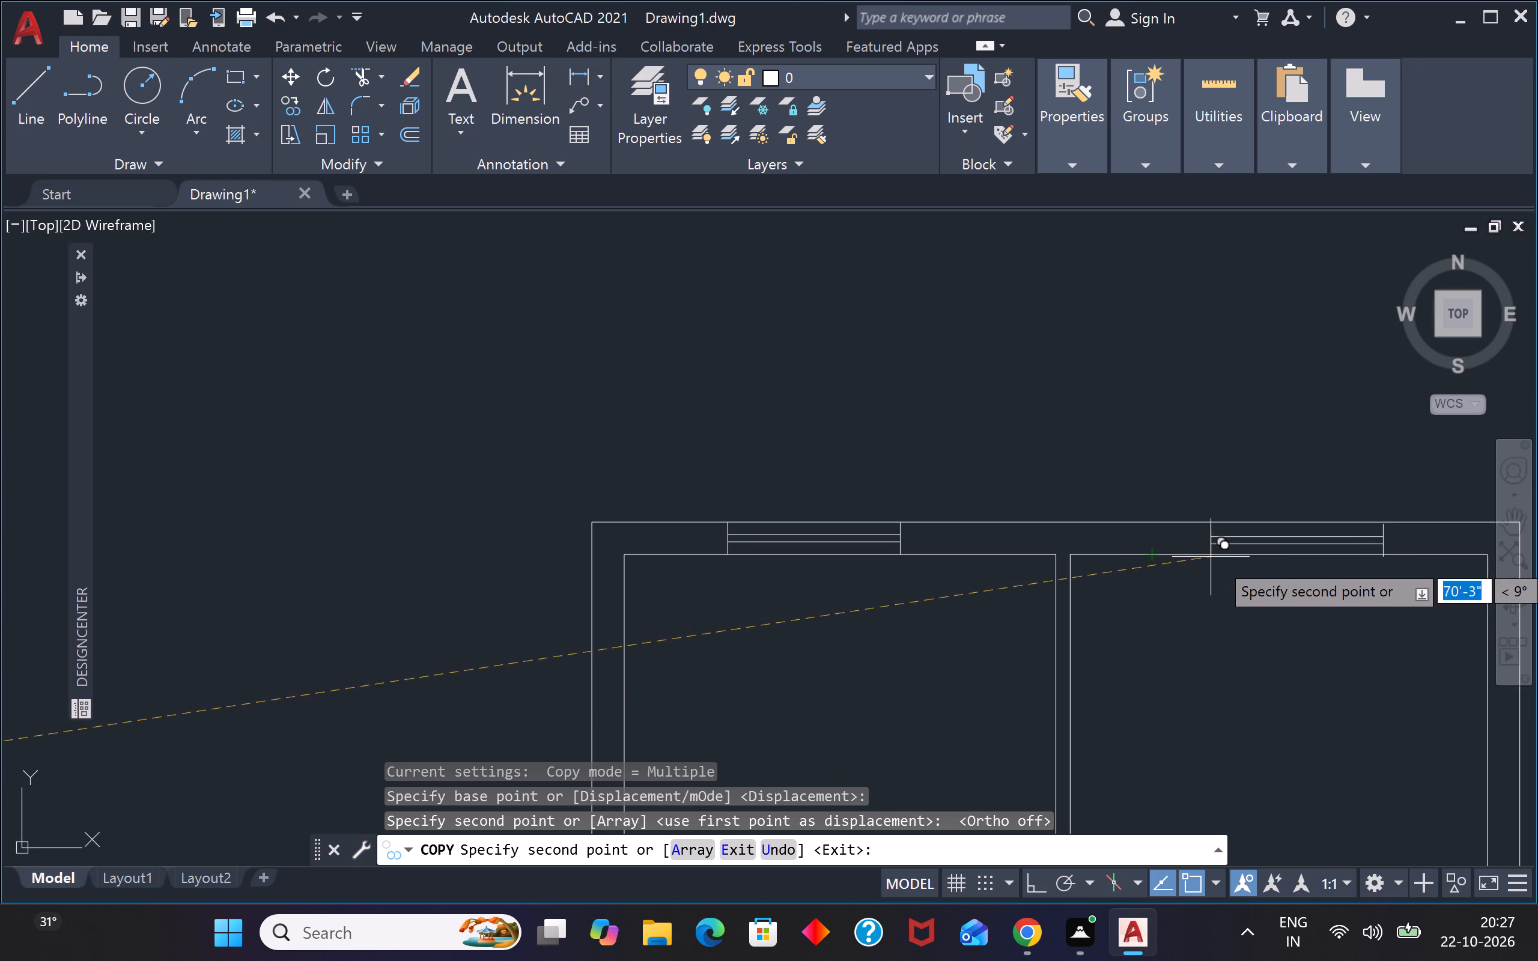
{"action": "scroll", "coordinate": [1215, 540], "scroll_direction": "up", "scroll_amount": 3}
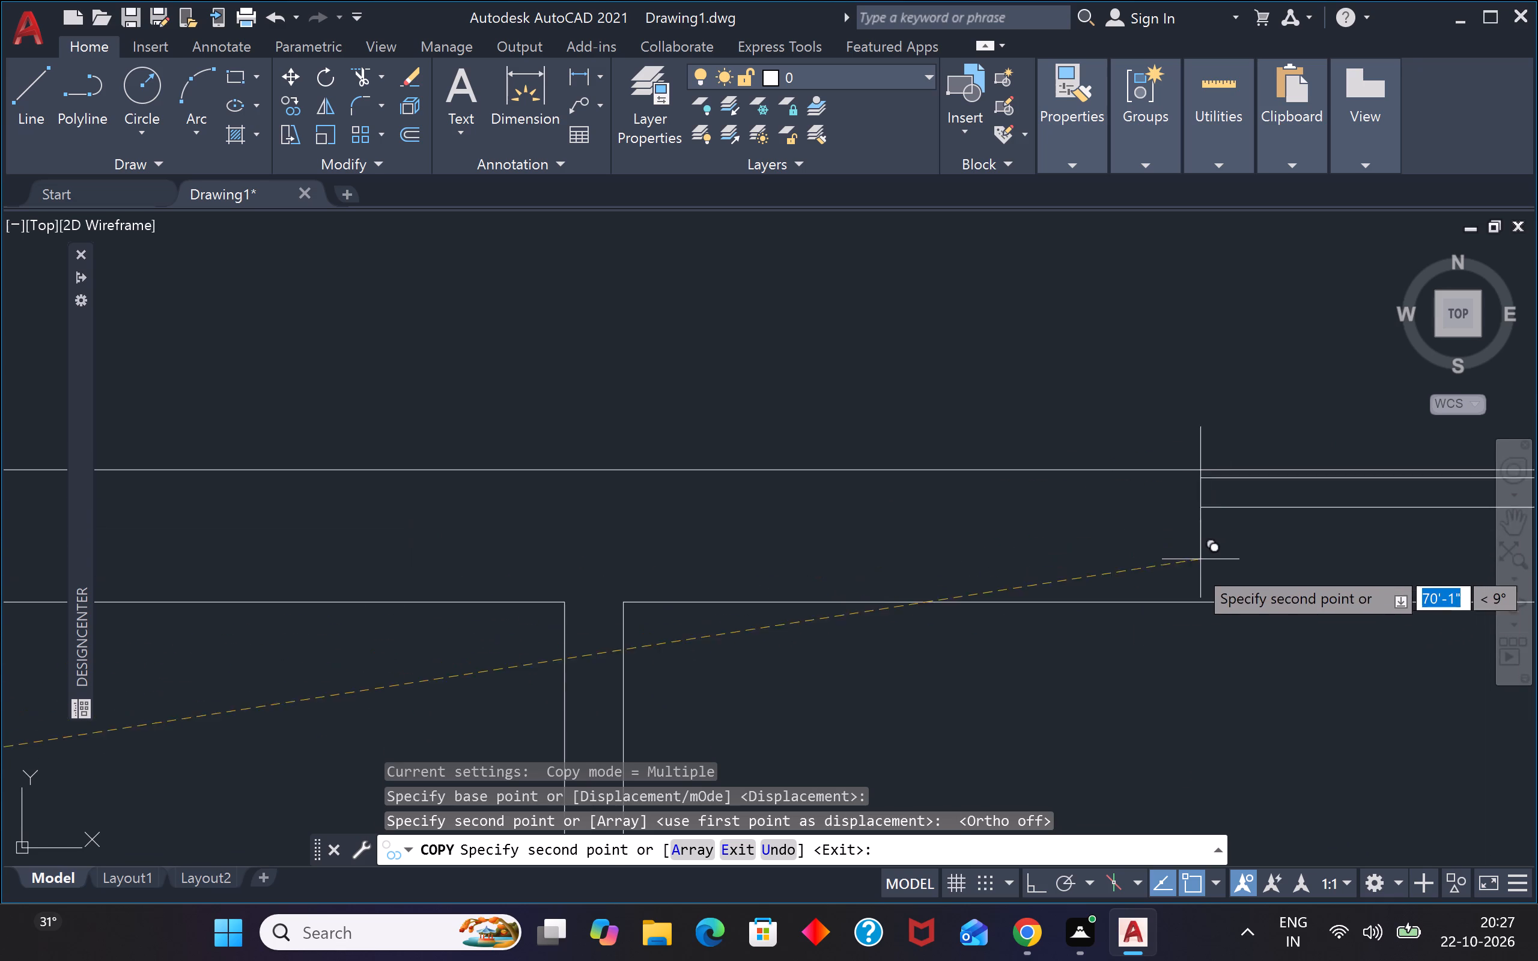
{"action": "left_click", "coordinate": [1179, 599]}
Place a third 4' window copy in the bottom outer wall, between the entrance opening and the lower-right partition.
{"action": "scroll", "coordinate": [1179, 592], "scroll_direction": "down", "scroll_amount": 5}
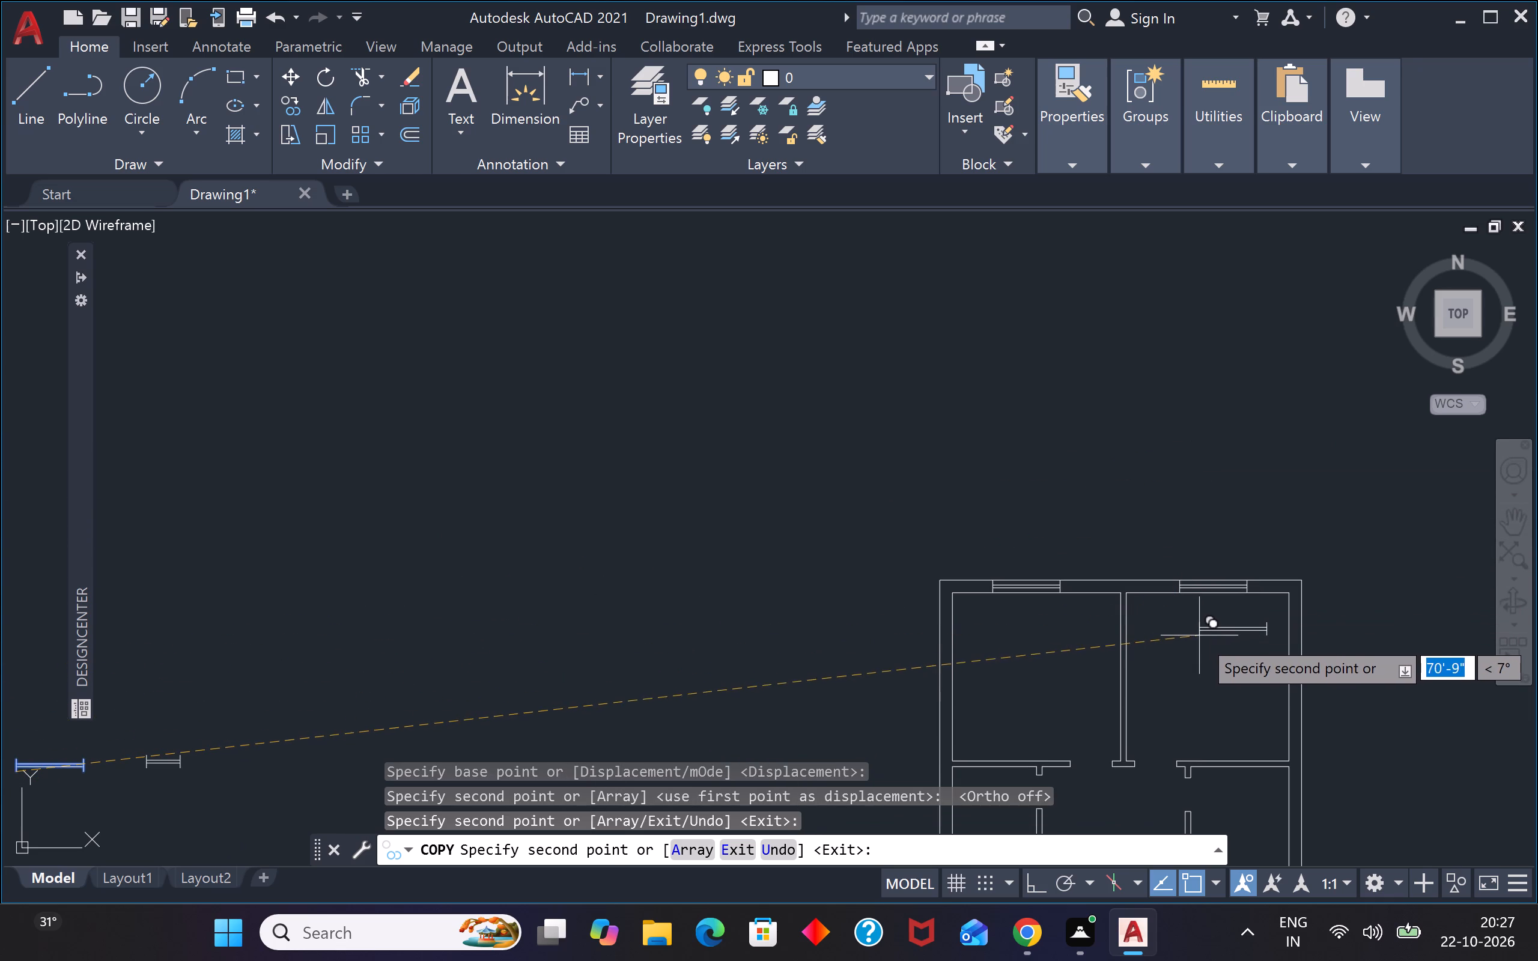
{"action": "scroll", "coordinate": [1179, 601], "scroll_direction": "down", "scroll_amount": 3}
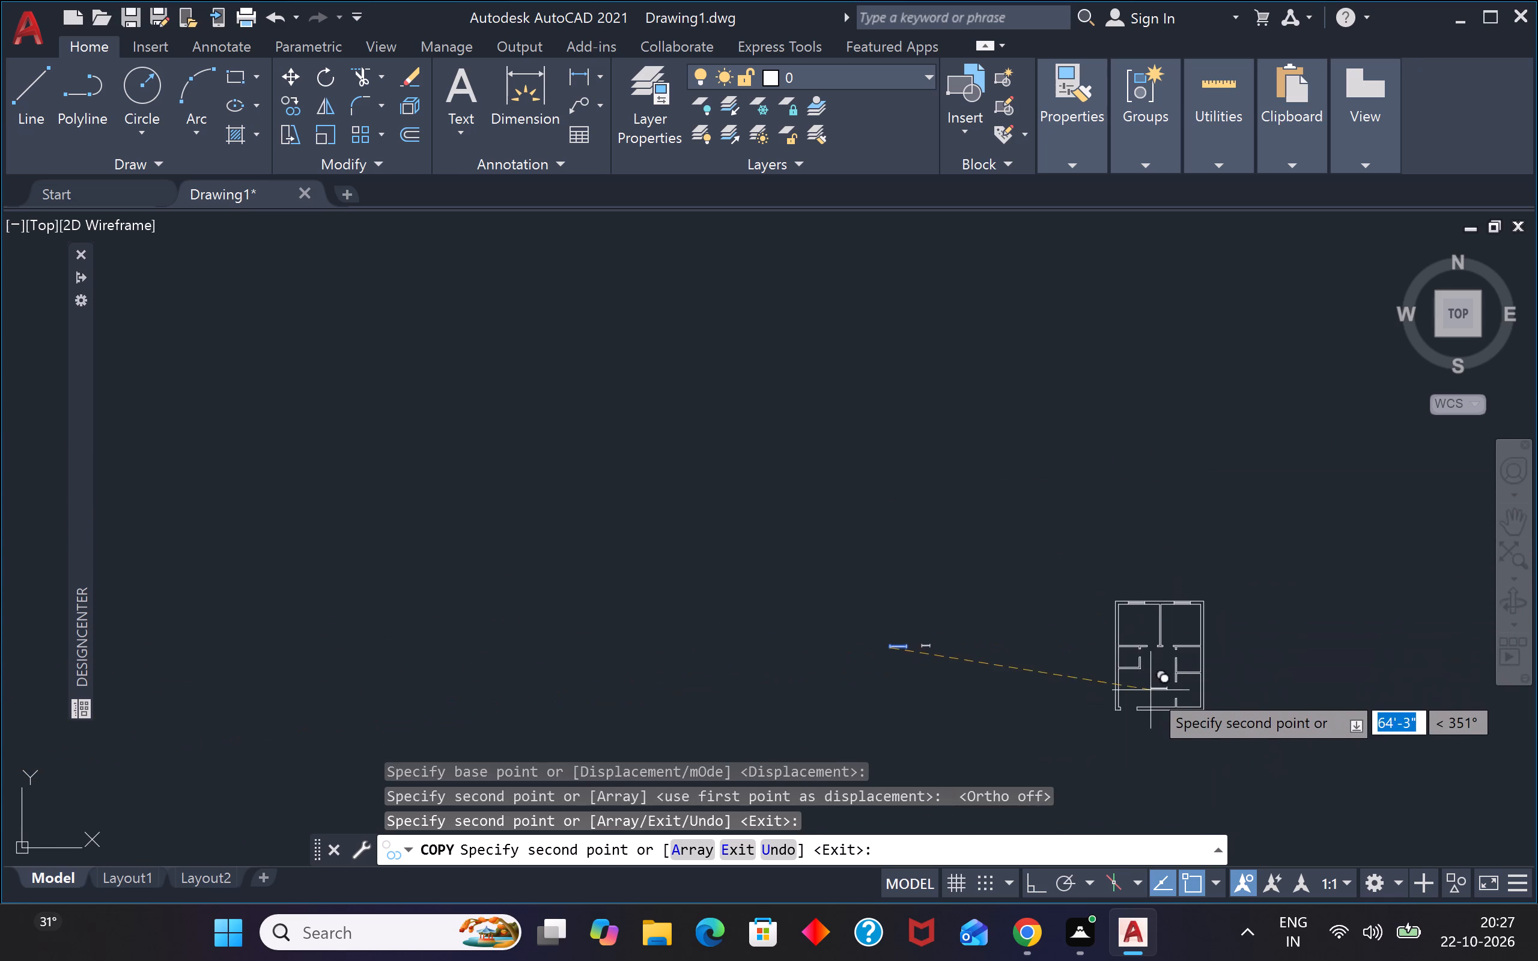
{"action": "scroll", "coordinate": [1149, 750], "scroll_direction": "up", "scroll_amount": 4}
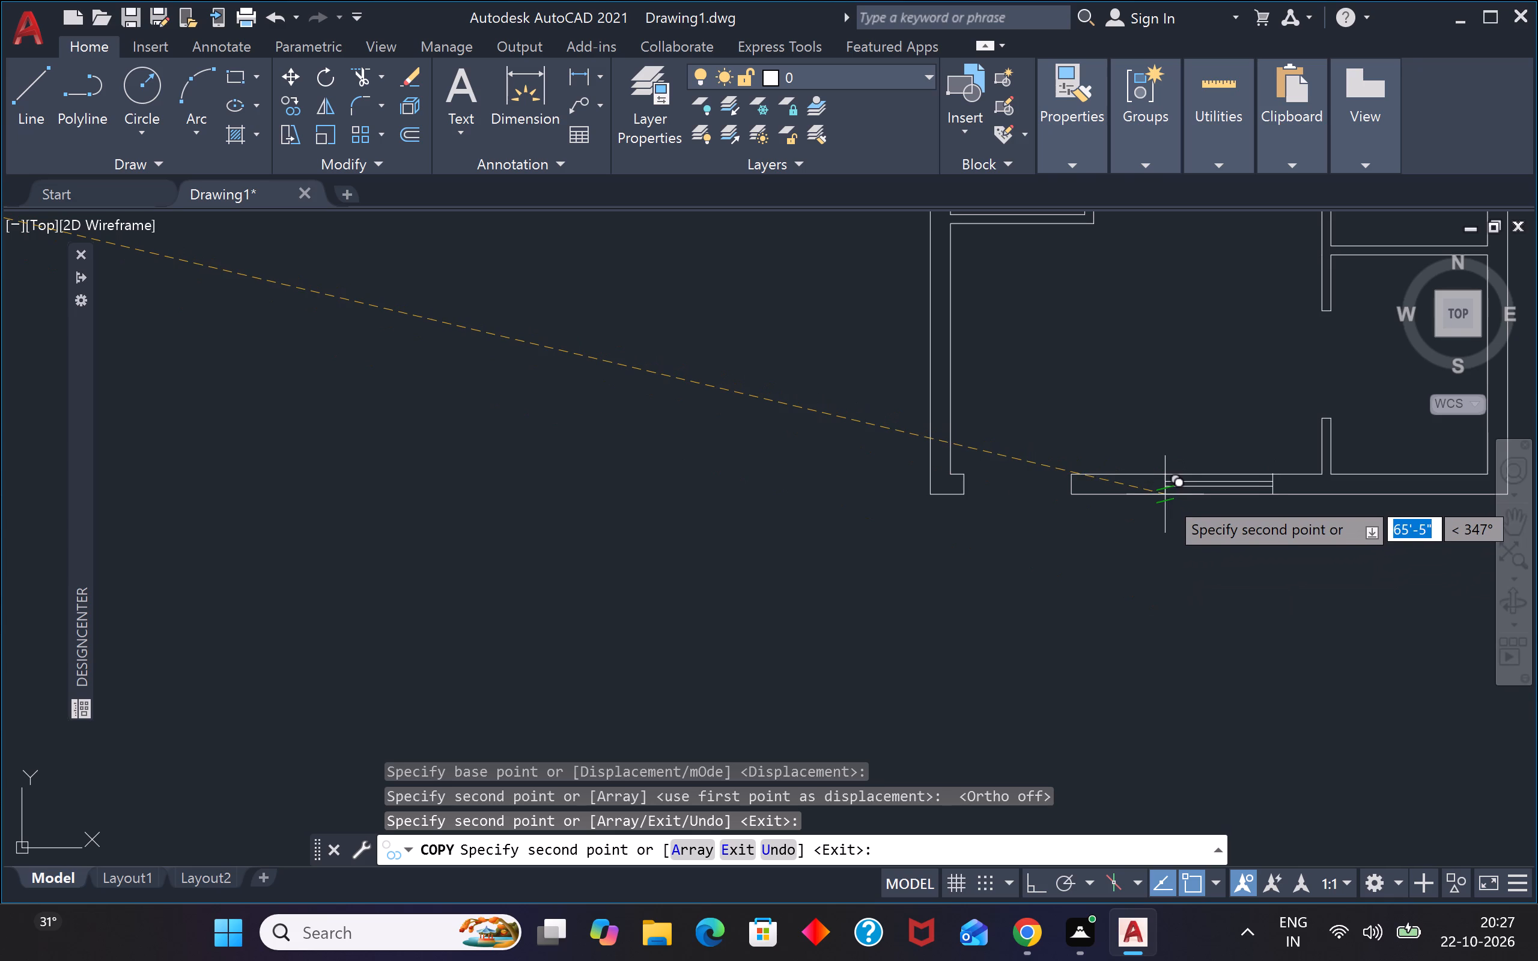
{"action": "left_click", "coordinate": [1176, 495]}
{"action": "scroll", "coordinate": [1176, 495], "scroll_direction": "down", "scroll_amount": 1}
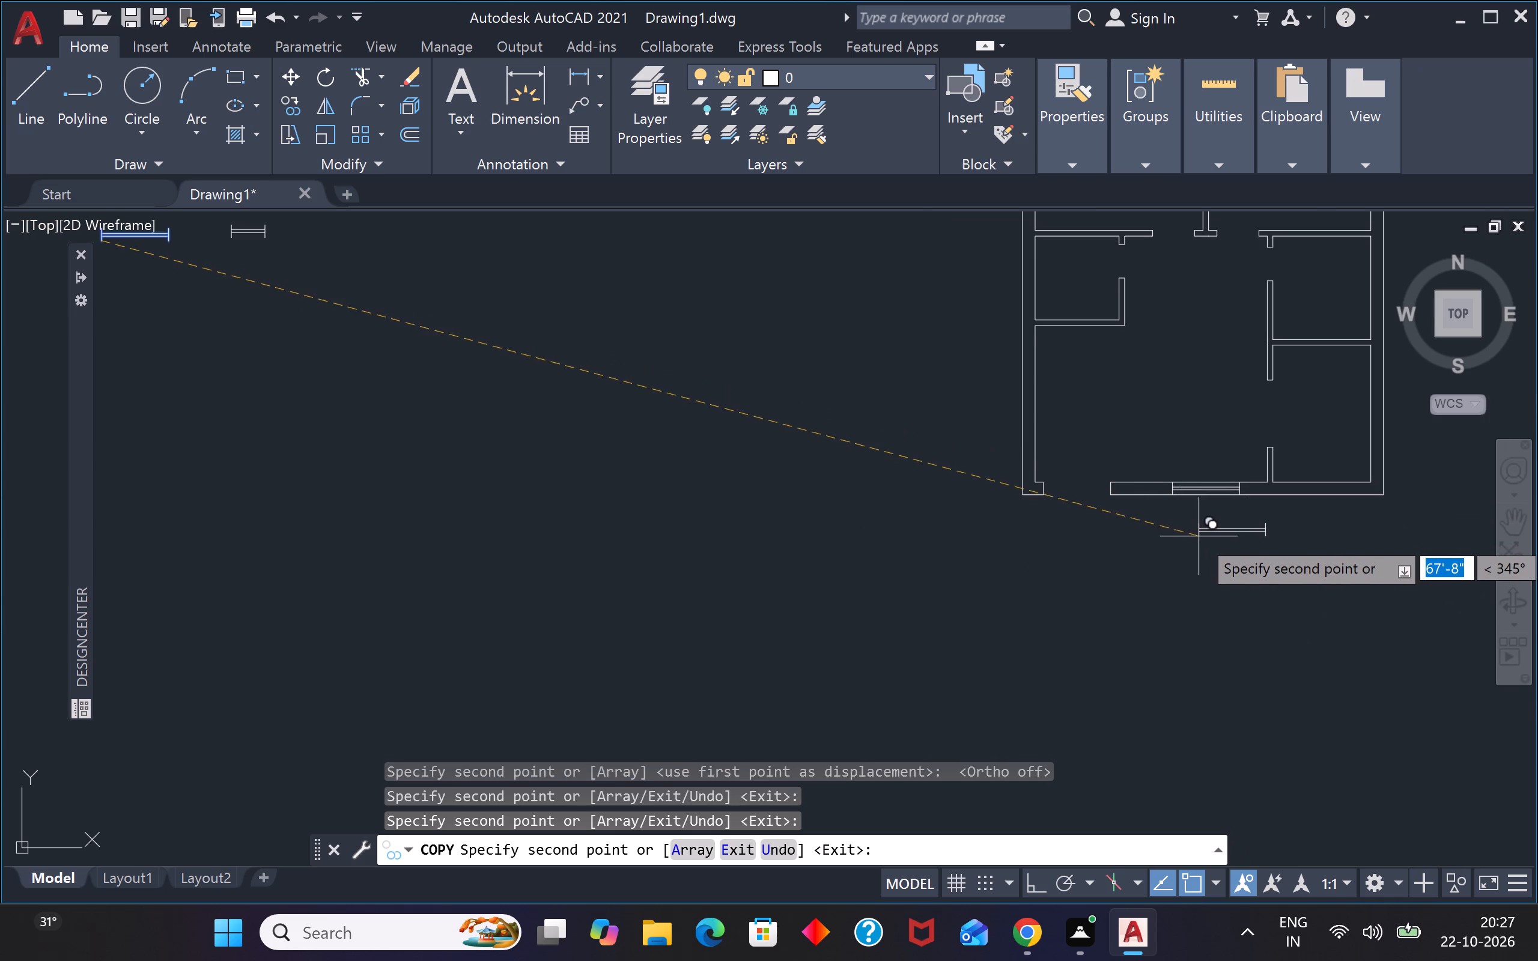
{"action": "scroll", "coordinate": [1236, 515], "scroll_direction": "down", "scroll_amount": 2}
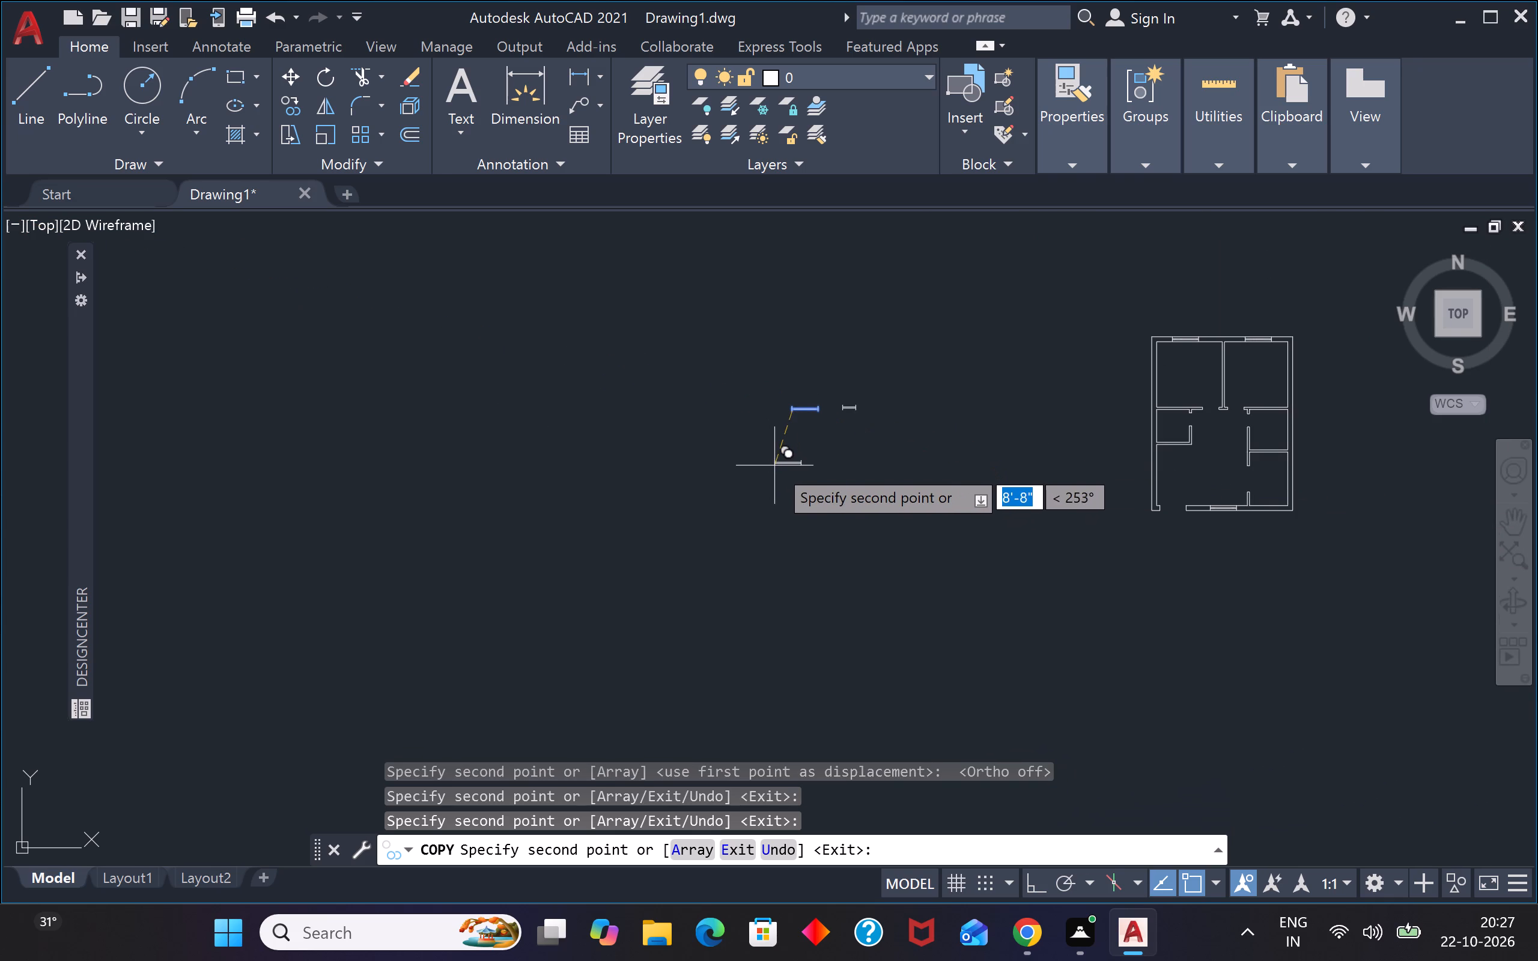
Rotate the loose 4' and 2' window symbols together a quarter turn clockwise about the 2' symbol's upper-right corner, making them vertical.
{"action": "key", "text": "Escape"}
{"action": "key", "text": "Escape"}
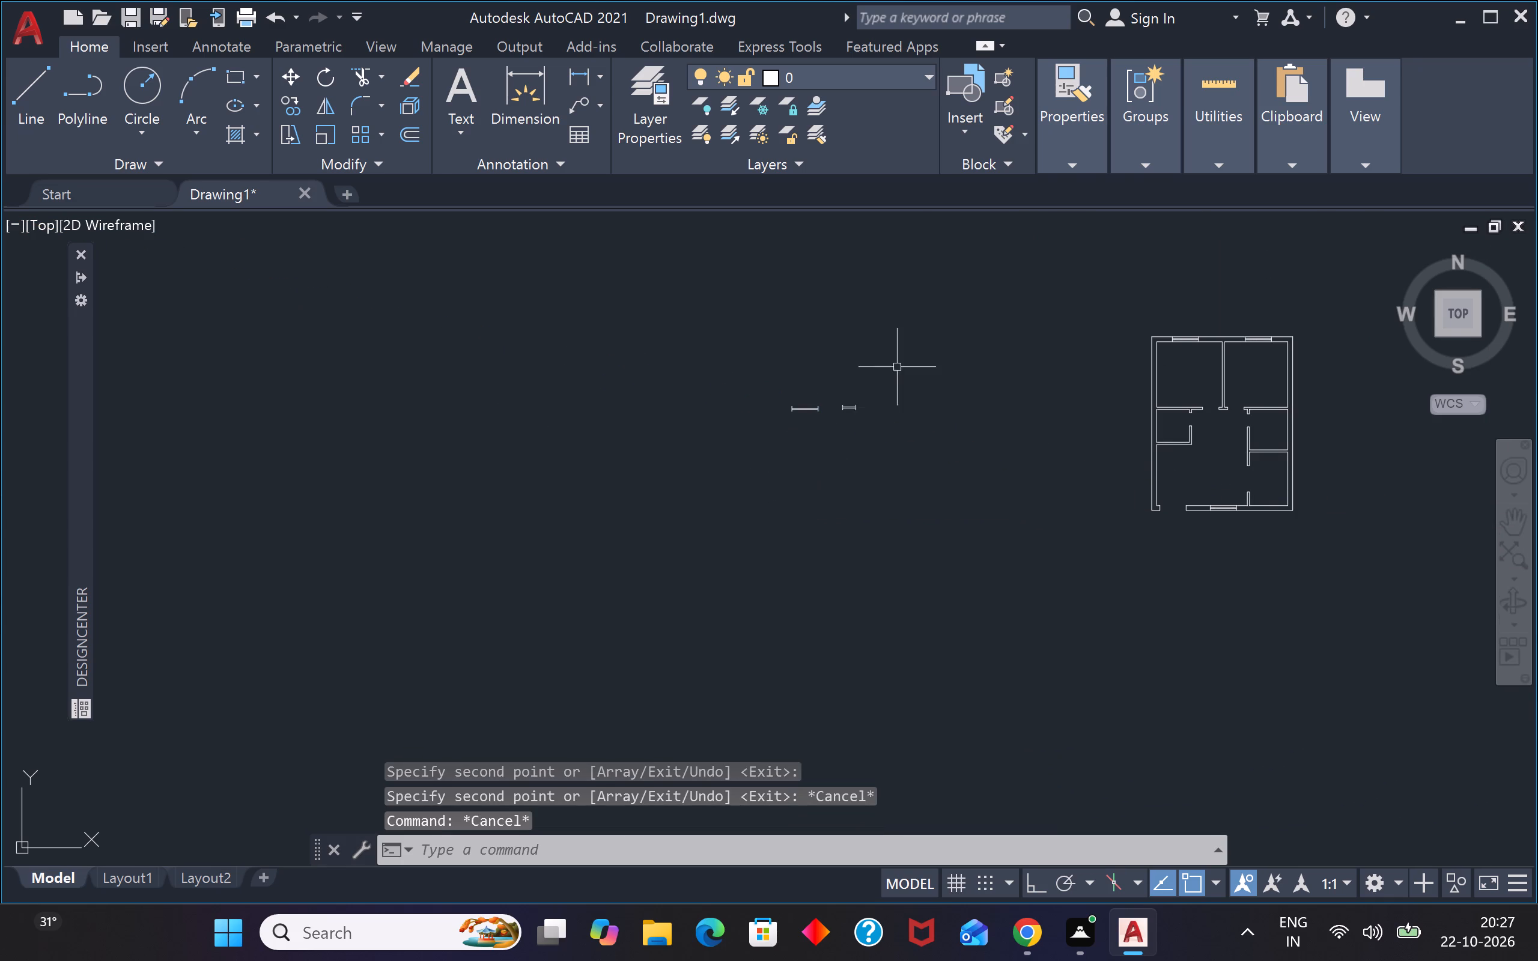
{"action": "left_click", "coordinate": [898, 362]}
{"action": "left_click", "coordinate": [718, 429]}
{"action": "type", "text": "ro"}
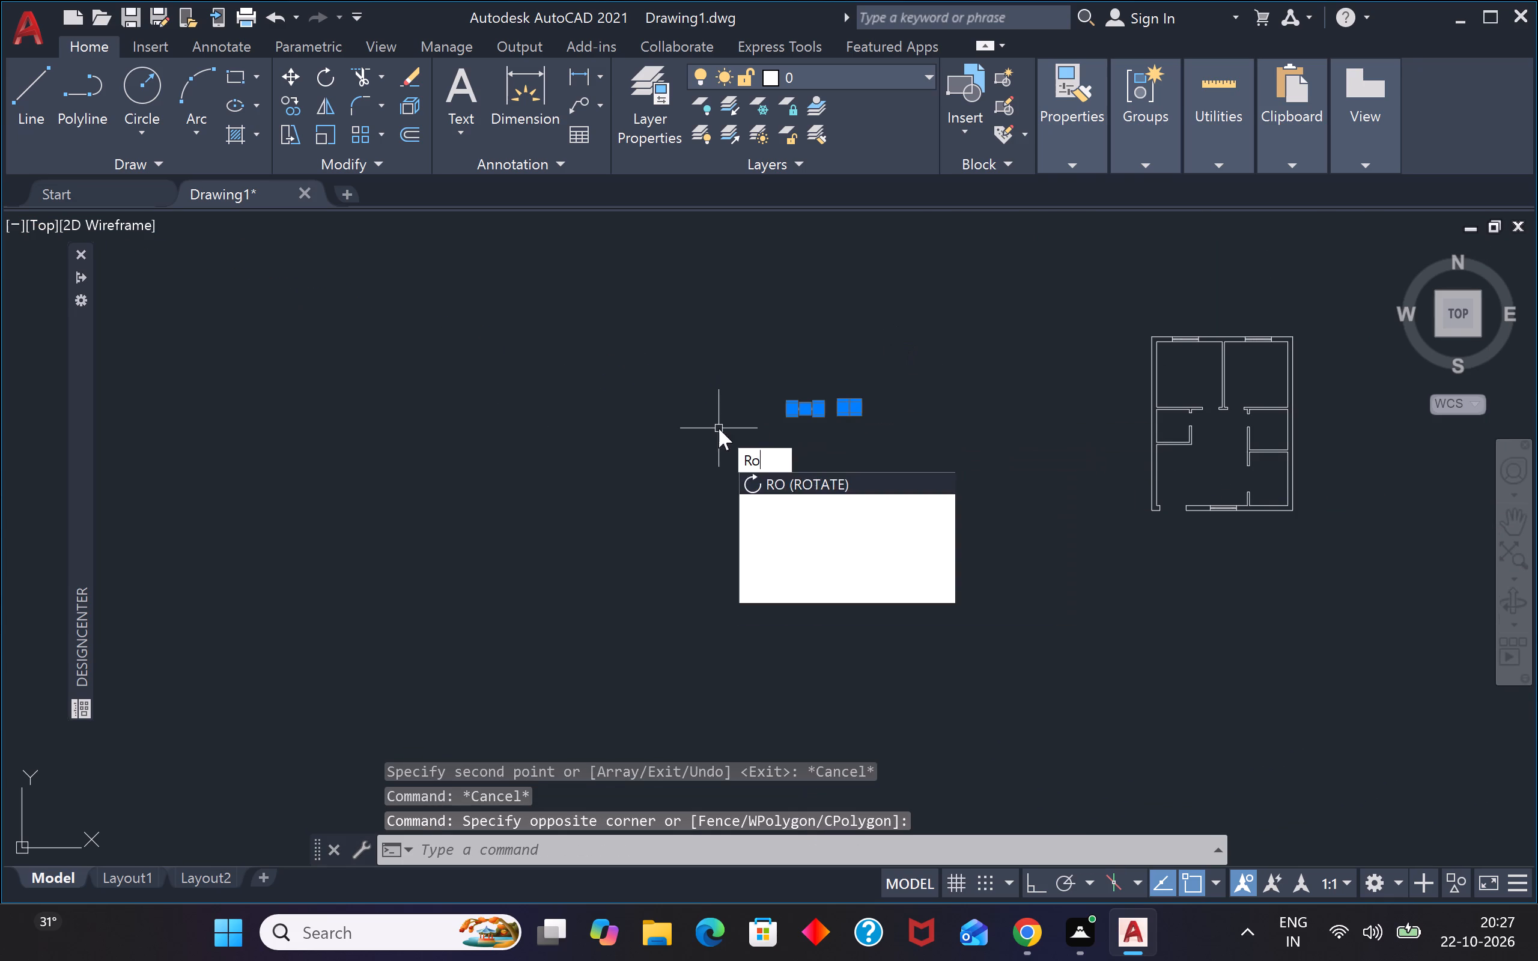
{"action": "key", "text": "Return"}
{"action": "scroll", "coordinate": [872, 377], "scroll_direction": "up", "scroll_amount": 3}
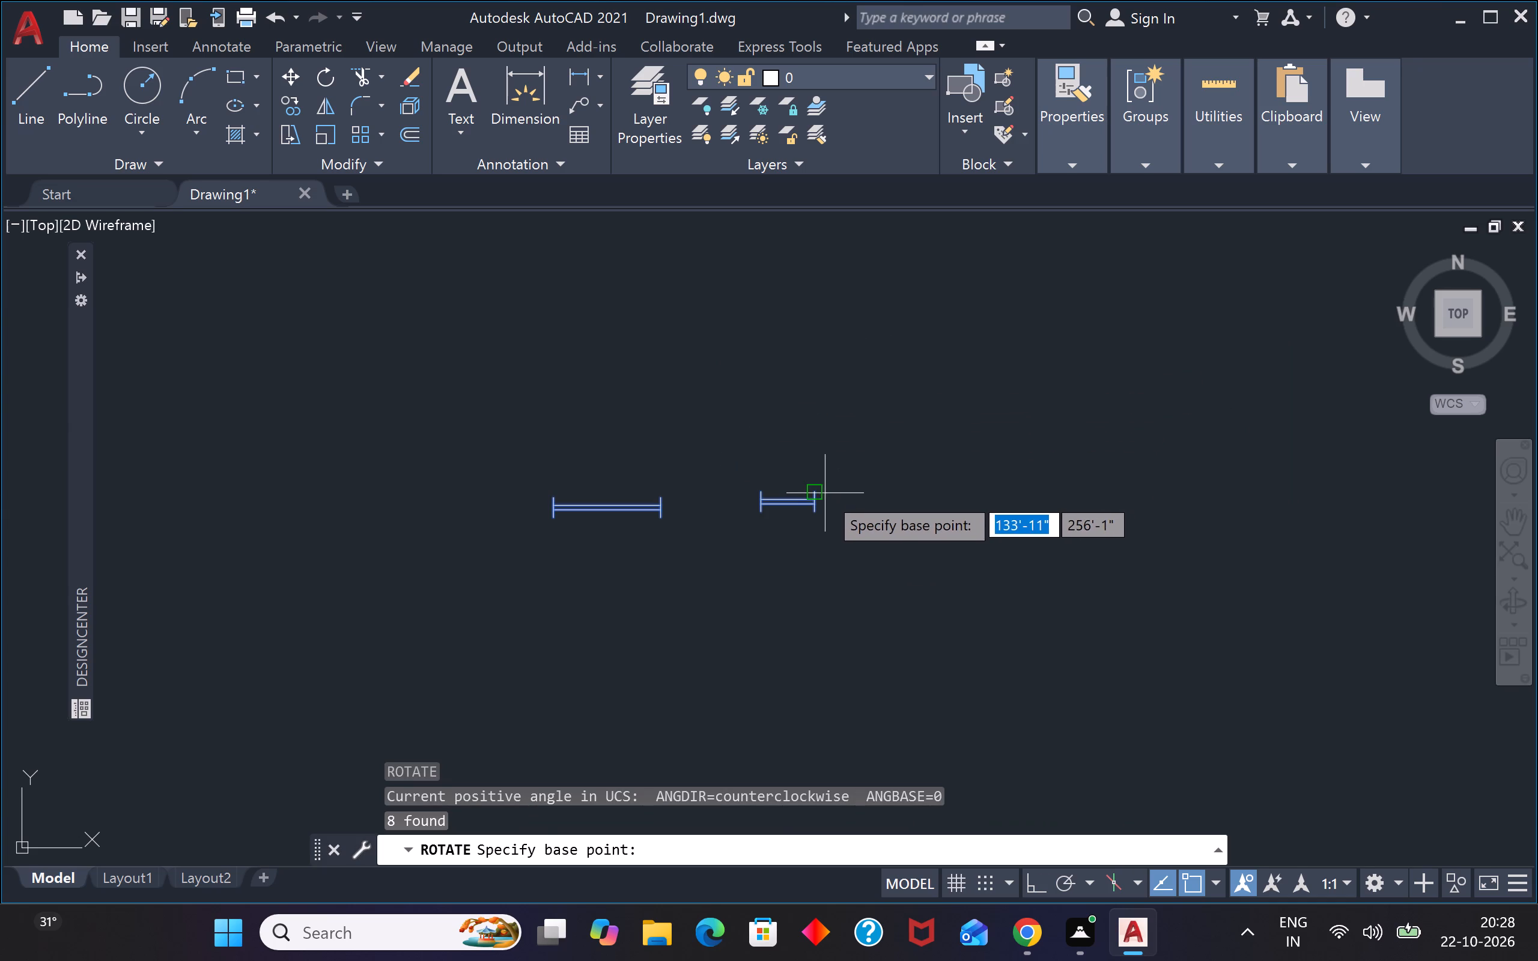
{"action": "left_click", "coordinate": [821, 493]}
{"action": "left_click", "coordinate": [814, 617]}
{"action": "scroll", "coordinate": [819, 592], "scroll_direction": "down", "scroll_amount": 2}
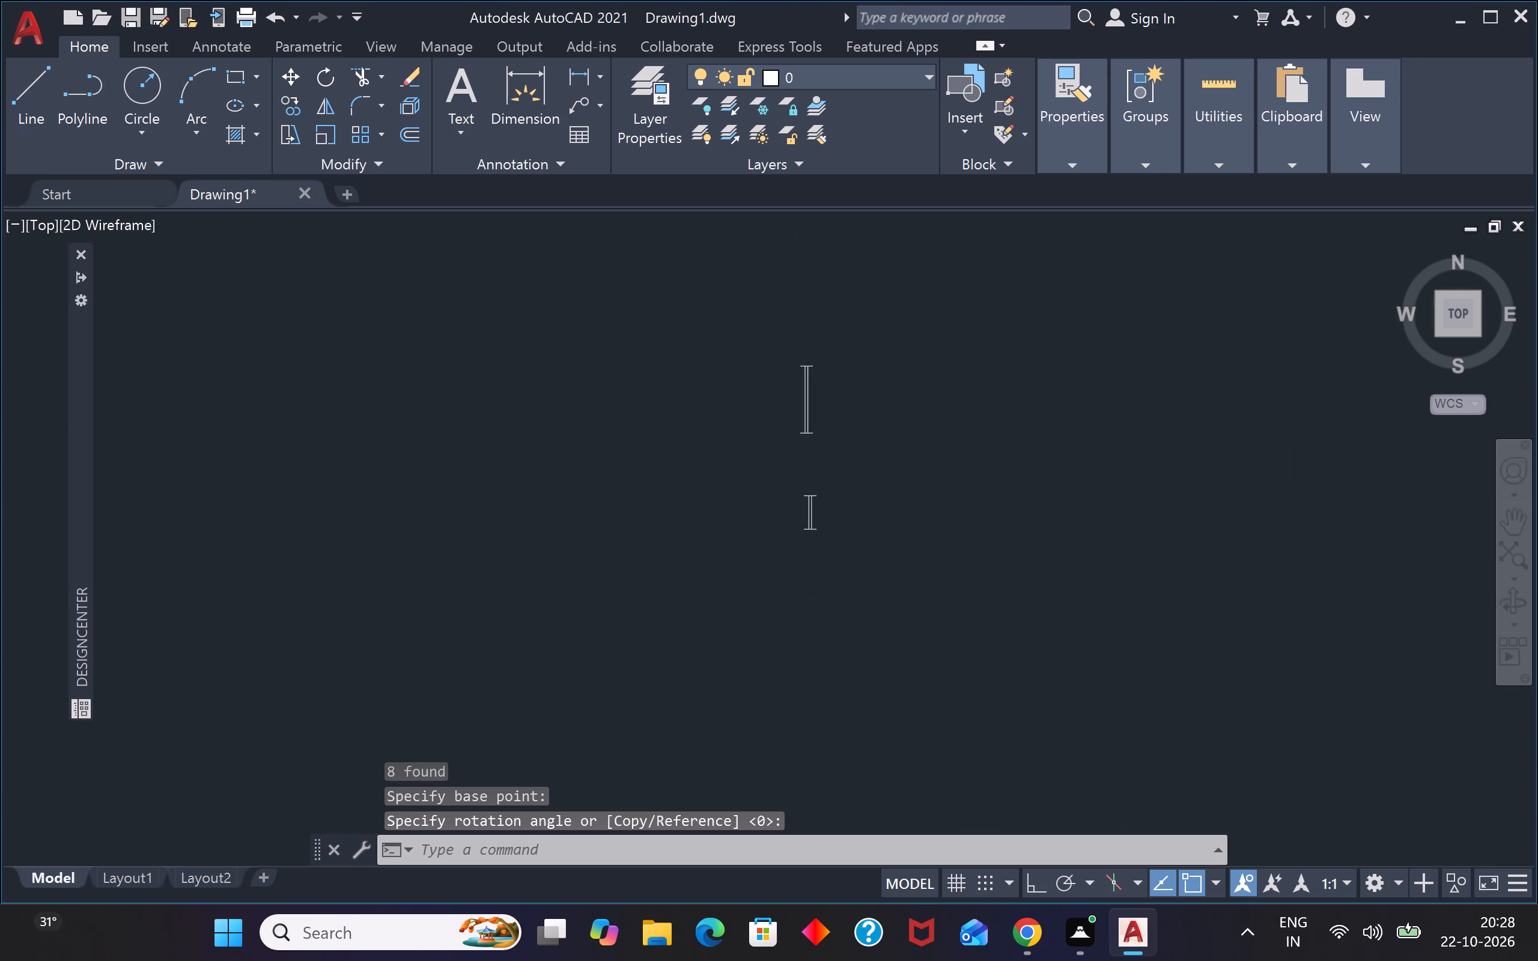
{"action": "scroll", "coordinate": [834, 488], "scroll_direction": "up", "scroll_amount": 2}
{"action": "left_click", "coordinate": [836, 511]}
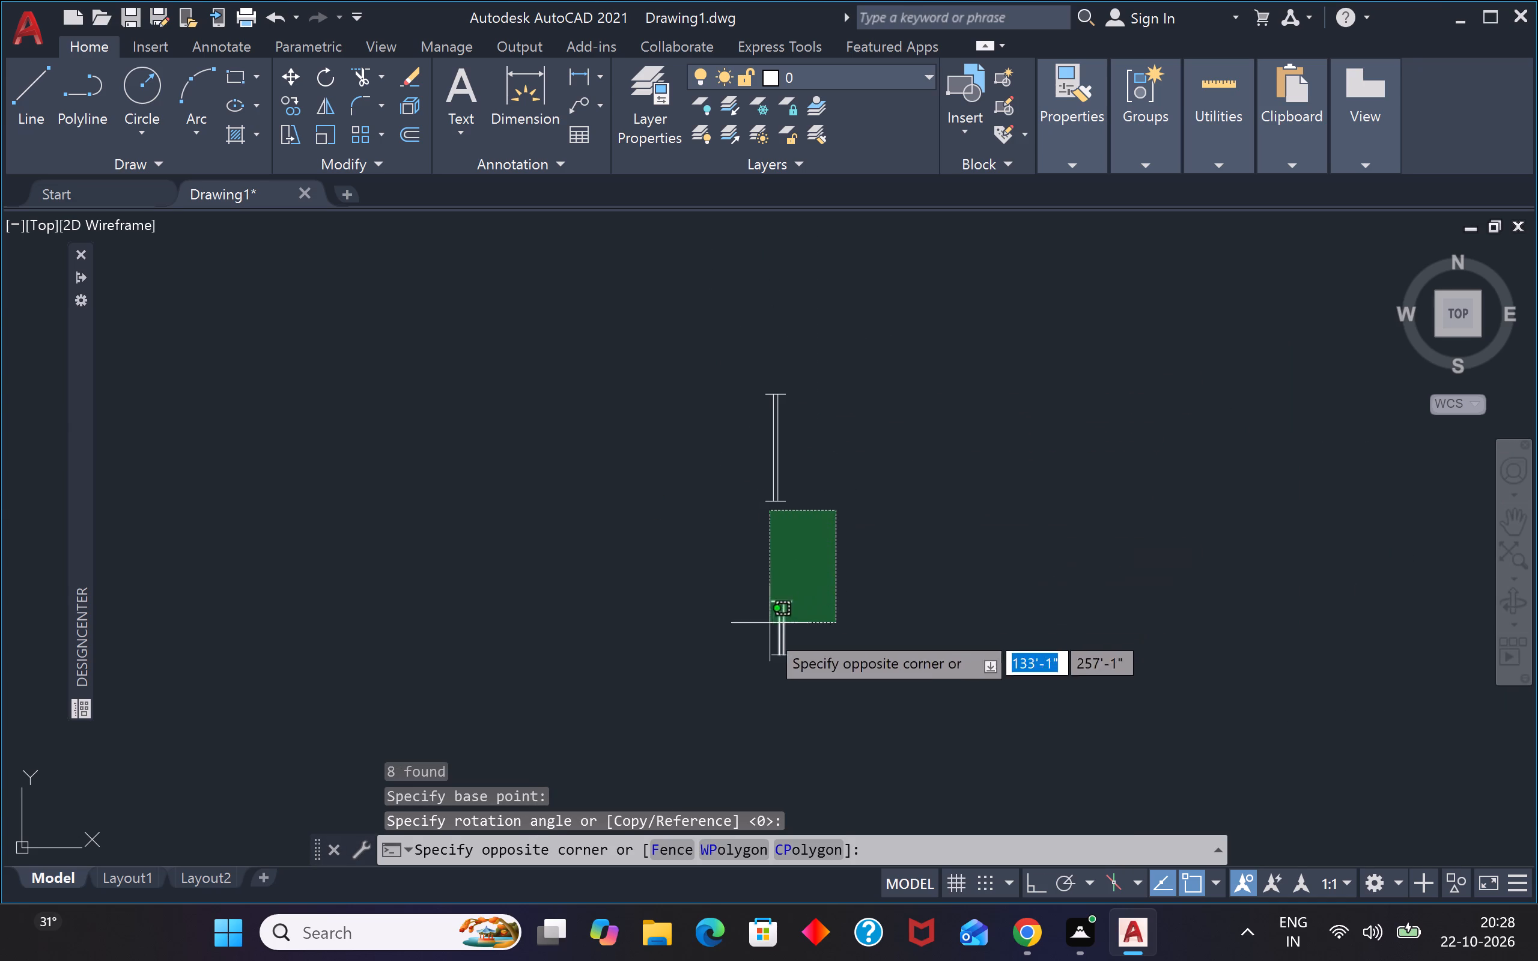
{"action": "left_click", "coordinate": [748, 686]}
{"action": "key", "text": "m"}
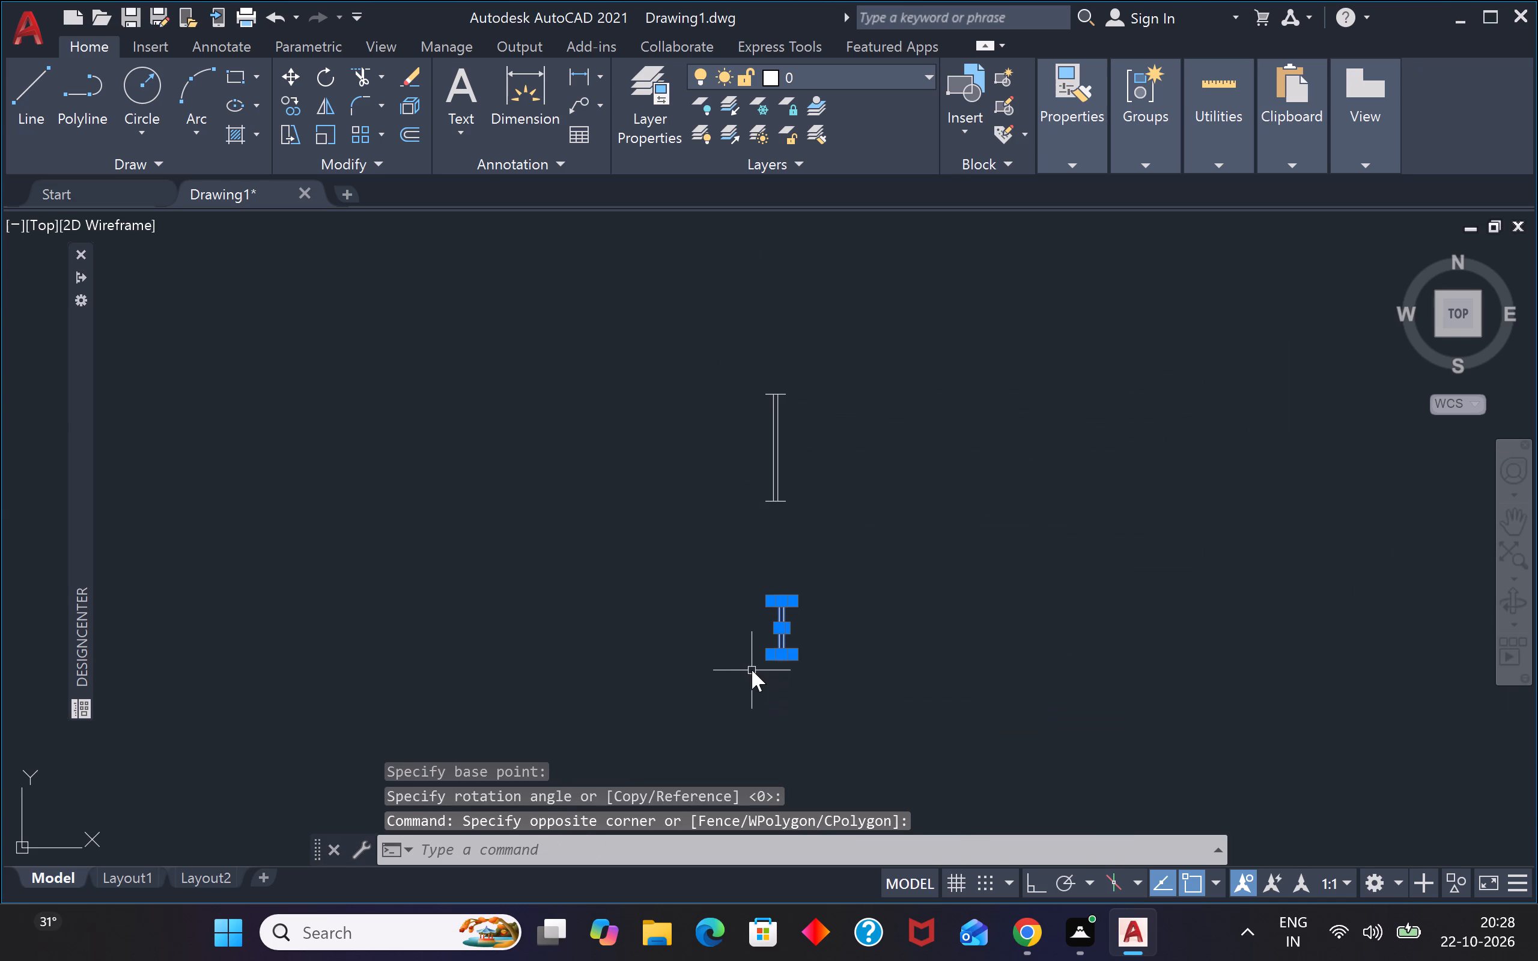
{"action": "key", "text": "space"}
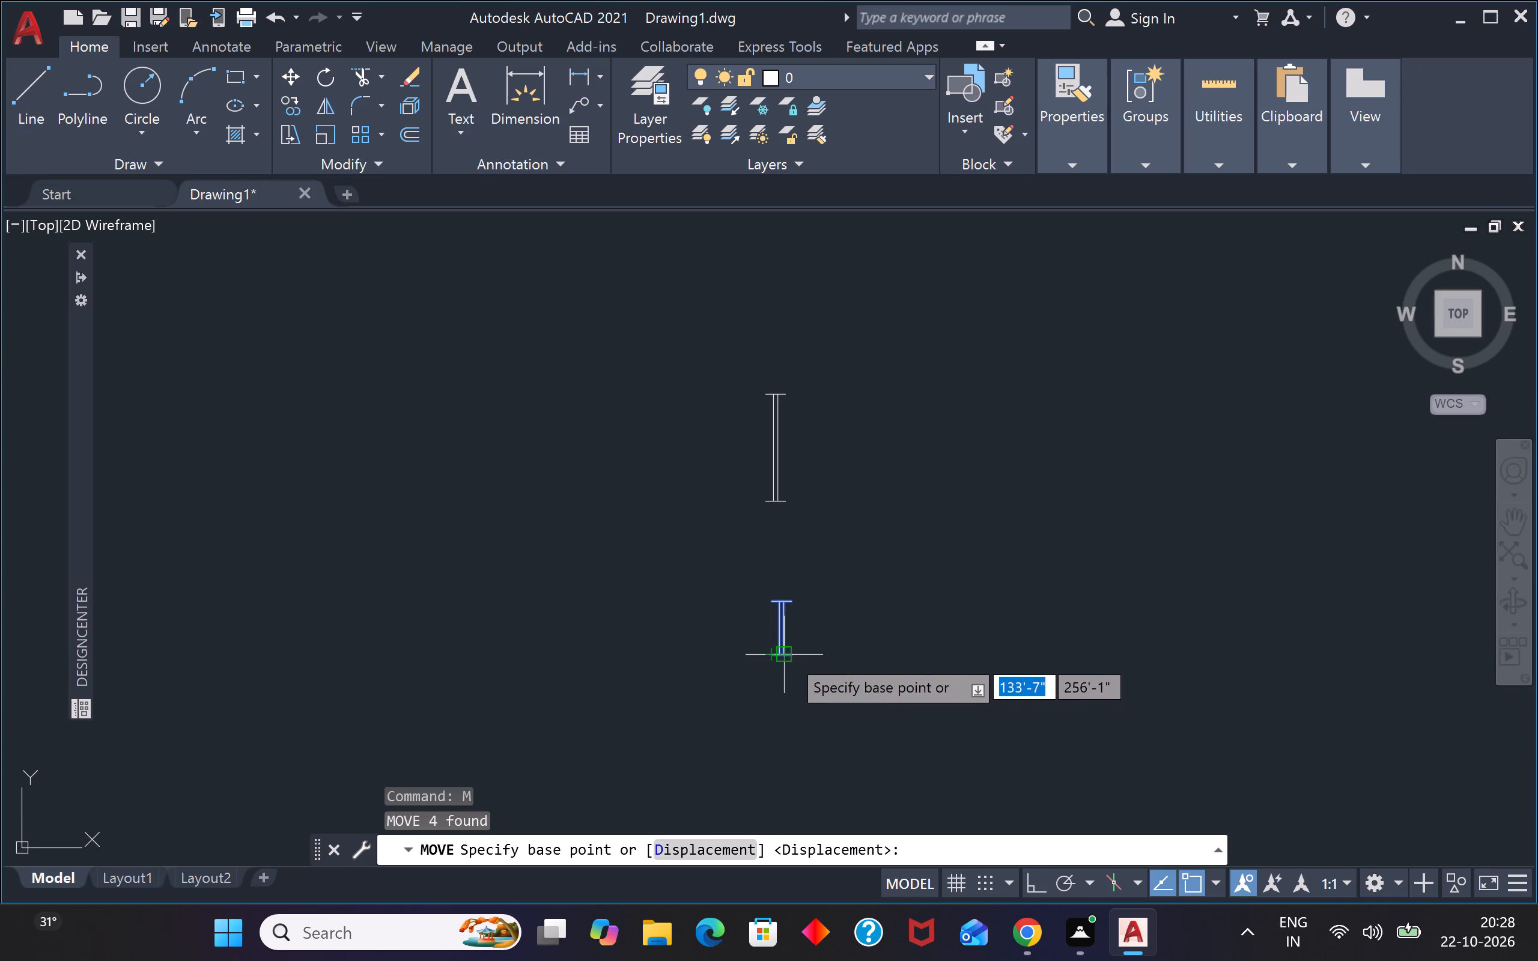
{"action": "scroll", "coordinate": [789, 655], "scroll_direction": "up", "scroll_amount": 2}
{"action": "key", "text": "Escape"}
Copy the vertical 2' window by its lower-right corner into the left outer wall of the small middle-left room.
{"action": "left_click_drag", "start_coordinate": [828, 481], "coordinate": [828, 500]}
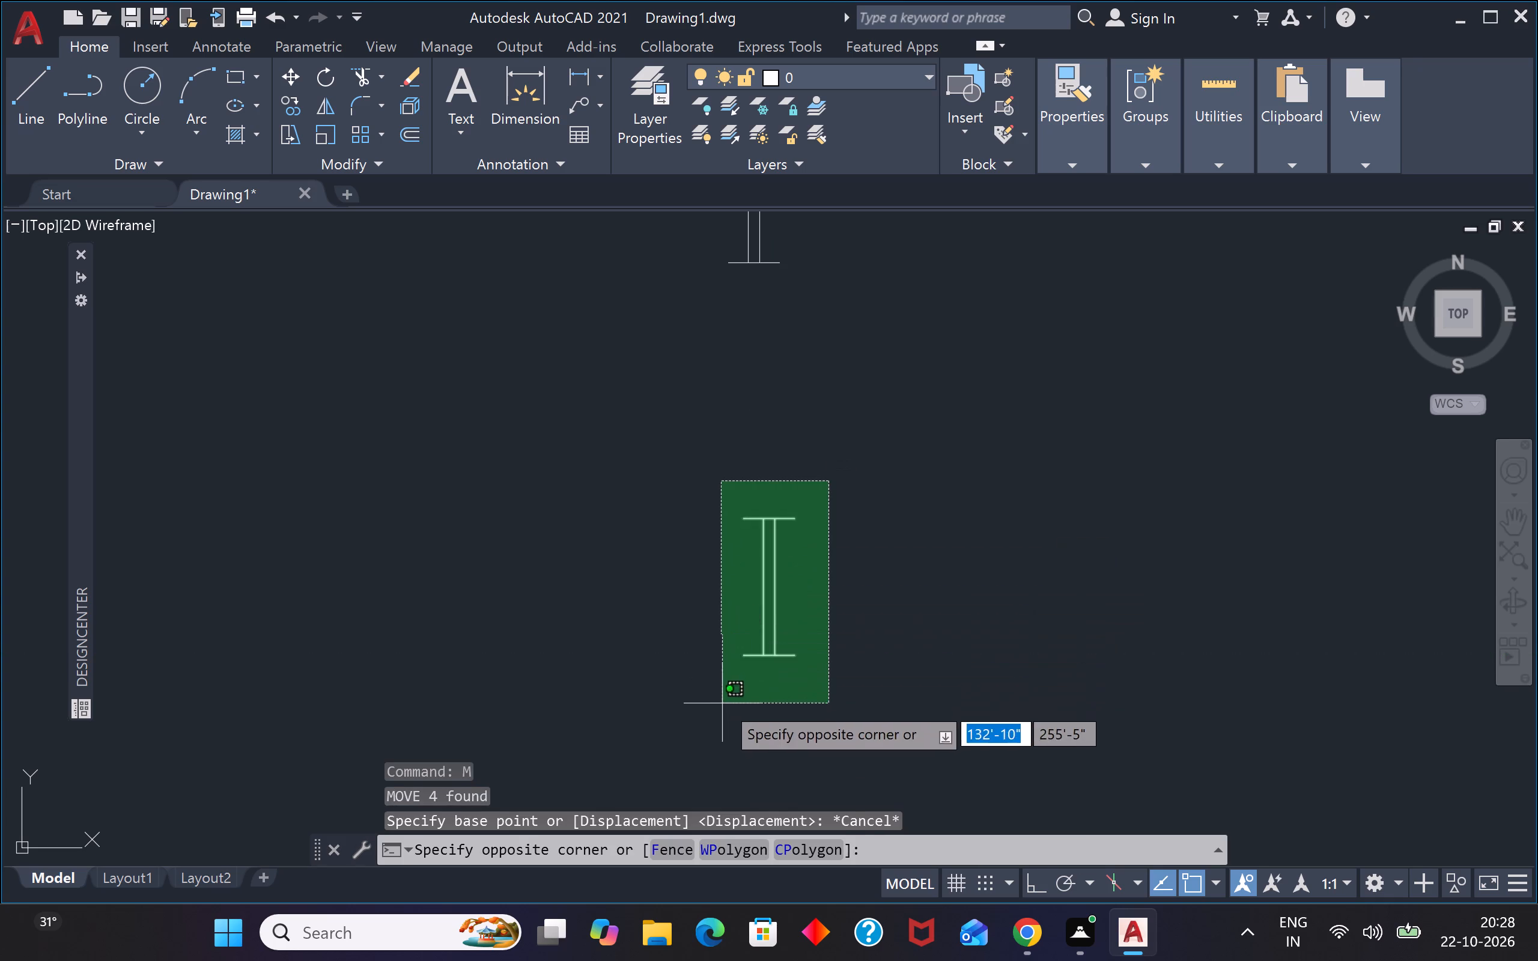
{"action": "left_click", "coordinate": [727, 700]}
{"action": "key", "text": "c"}
{"action": "key", "text": "o"}
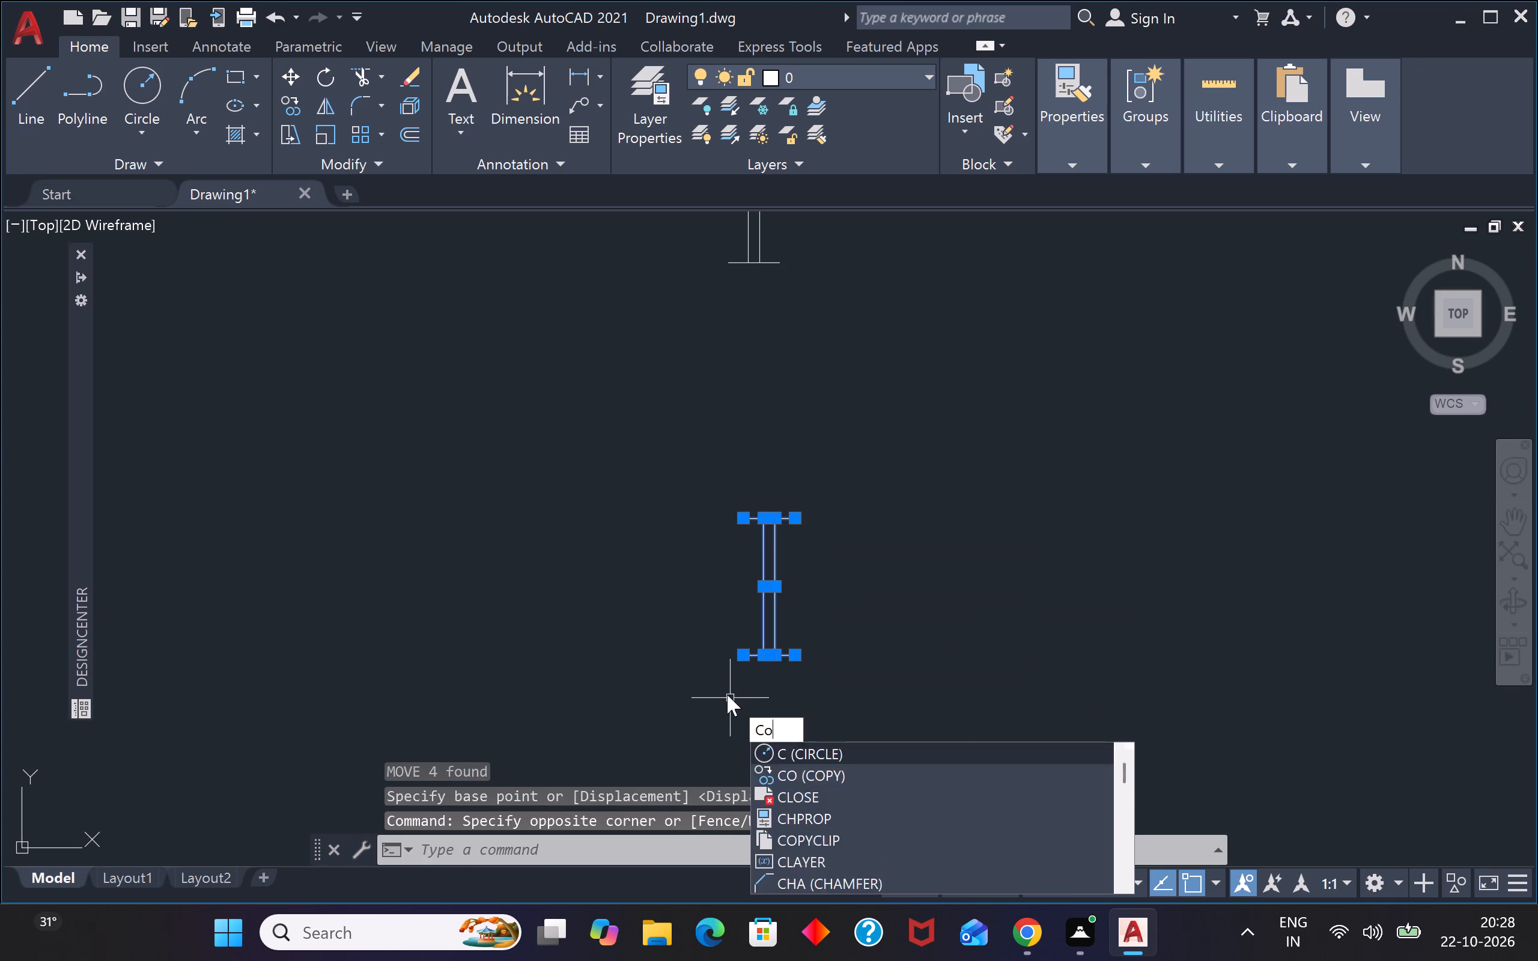
{"action": "key", "text": "Return"}
{"action": "left_click", "coordinate": [796, 655]}
{"action": "scroll", "coordinate": [815, 635], "scroll_direction": "down", "scroll_amount": 4}
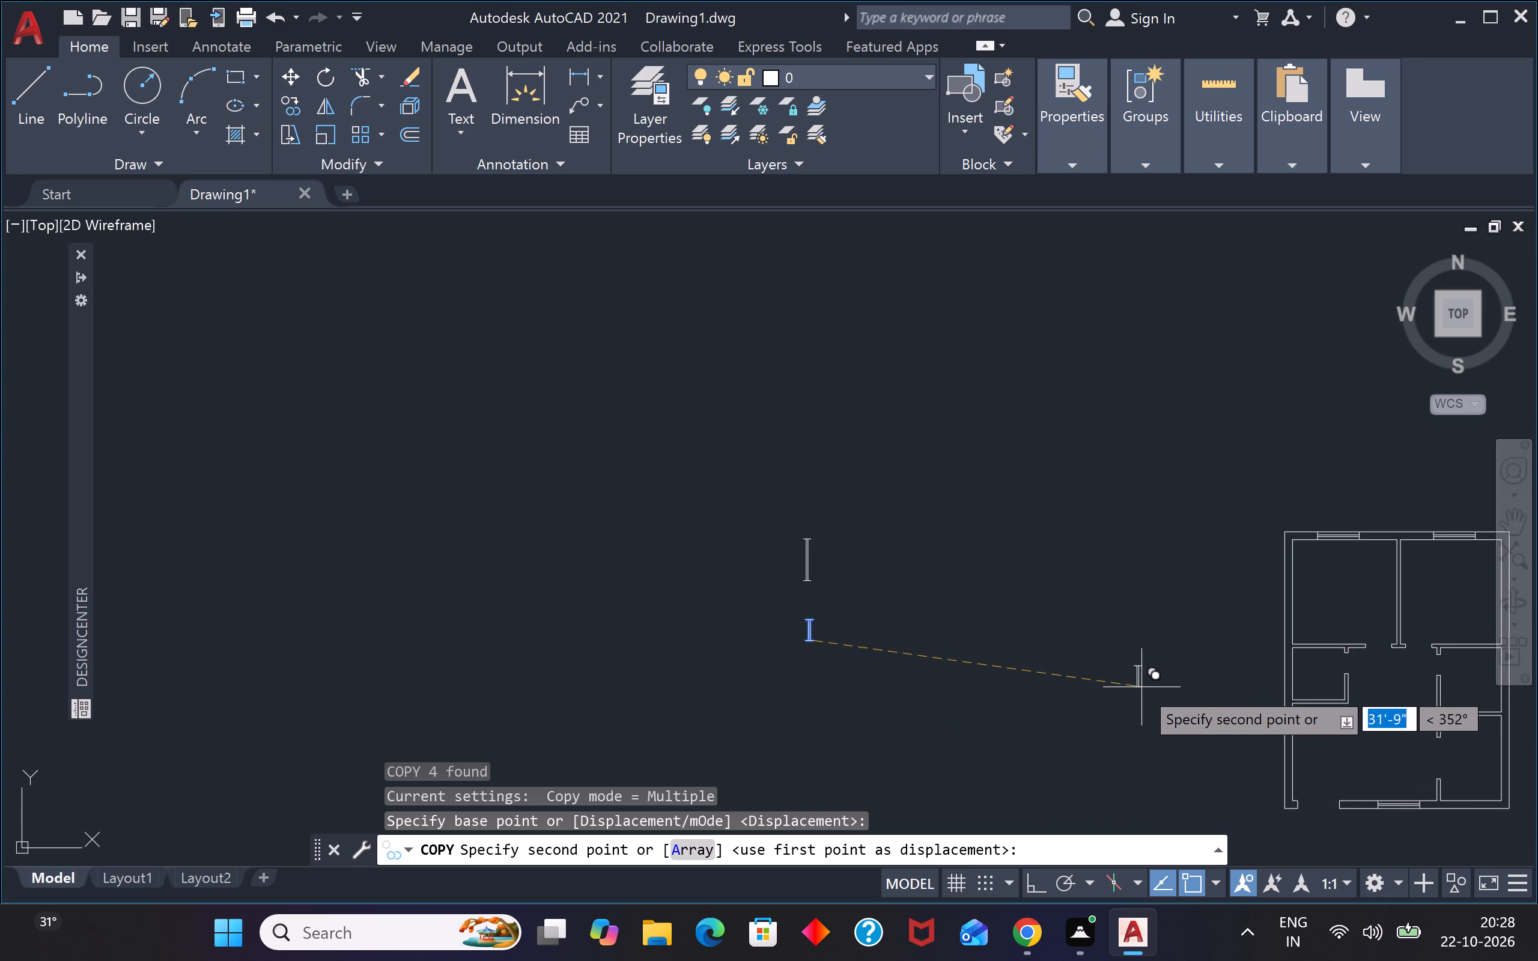
{"action": "scroll", "coordinate": [1290, 680], "scroll_direction": "up", "scroll_amount": 2}
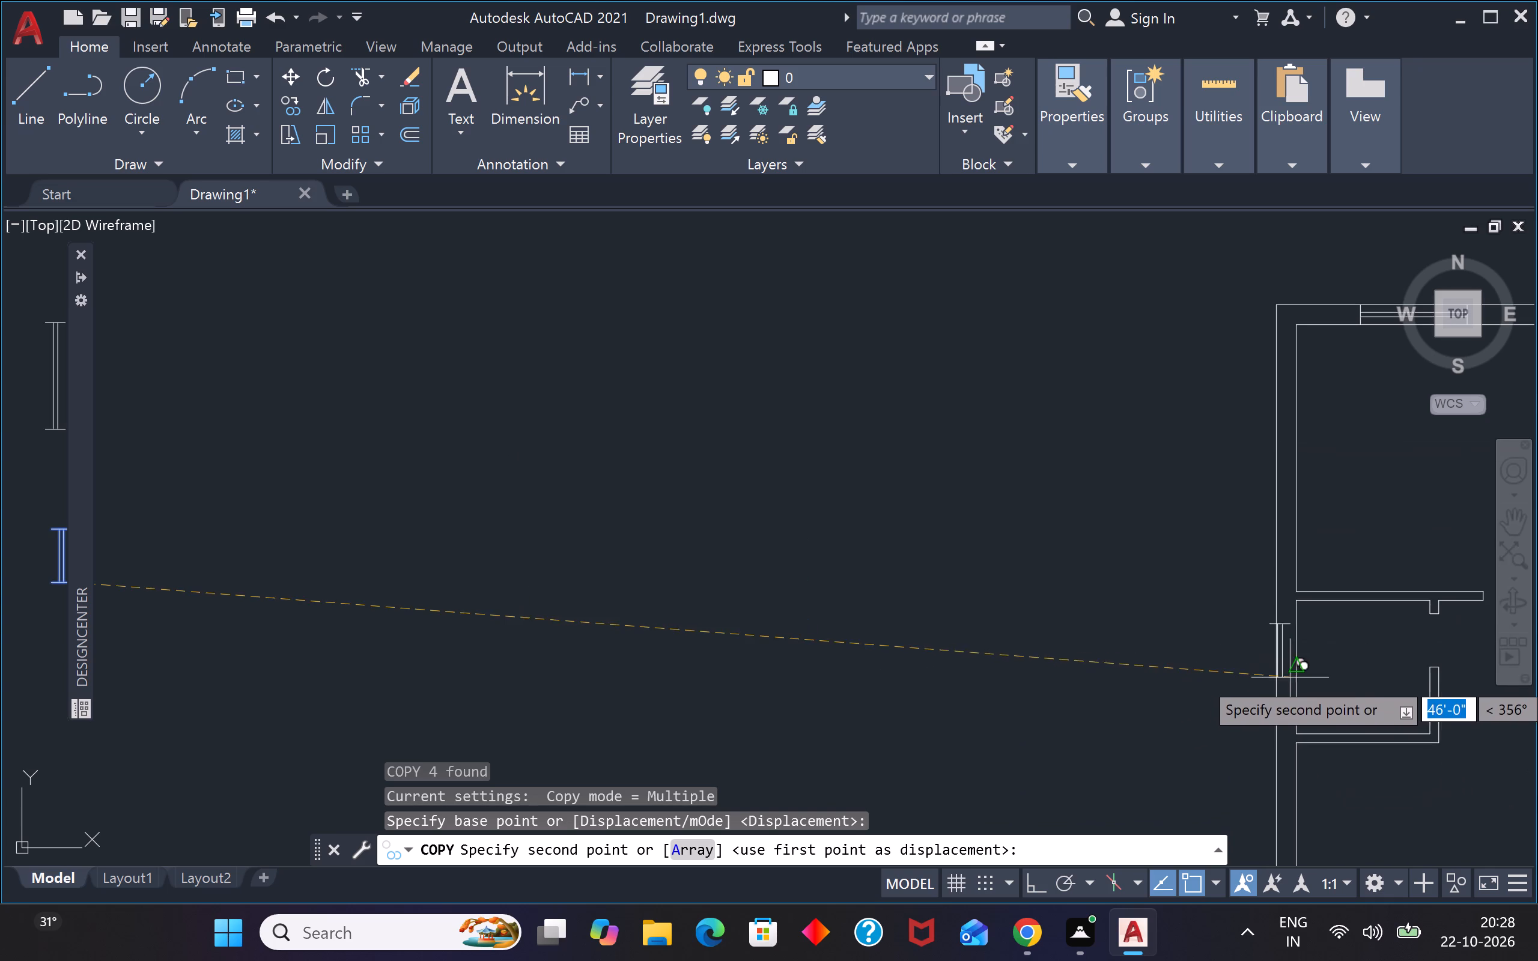
{"action": "left_click", "coordinate": [1295, 694]}
{"action": "scroll", "coordinate": [1290, 696], "scroll_direction": "down", "scroll_amount": 4}
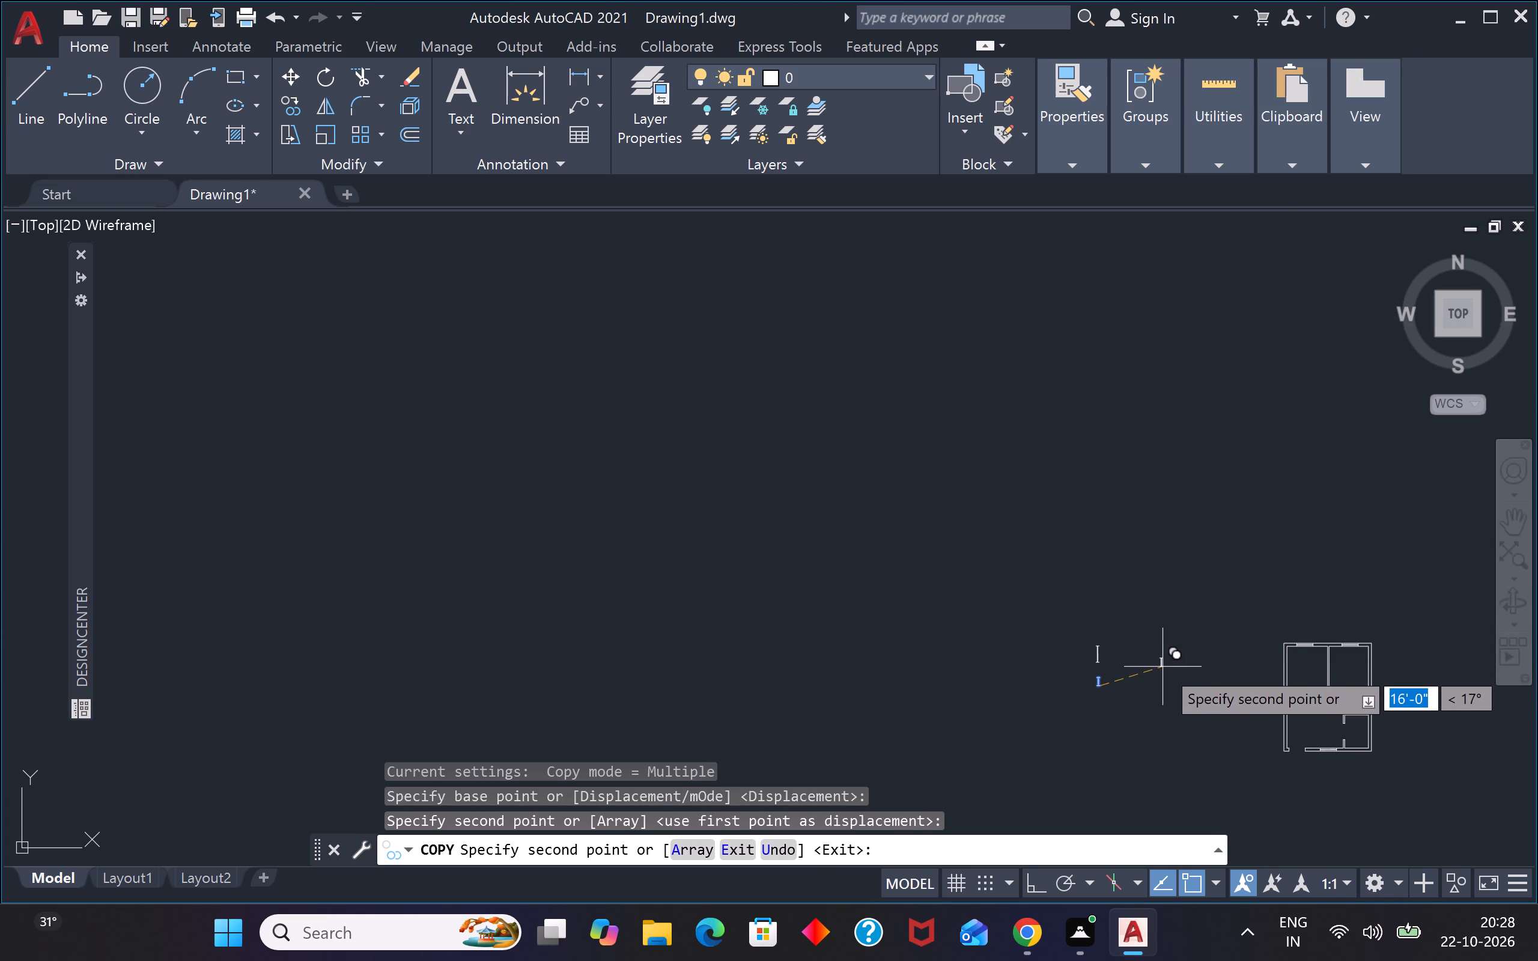
{"action": "scroll", "coordinate": [902, 617], "scroll_direction": "down", "scroll_amount": 1}
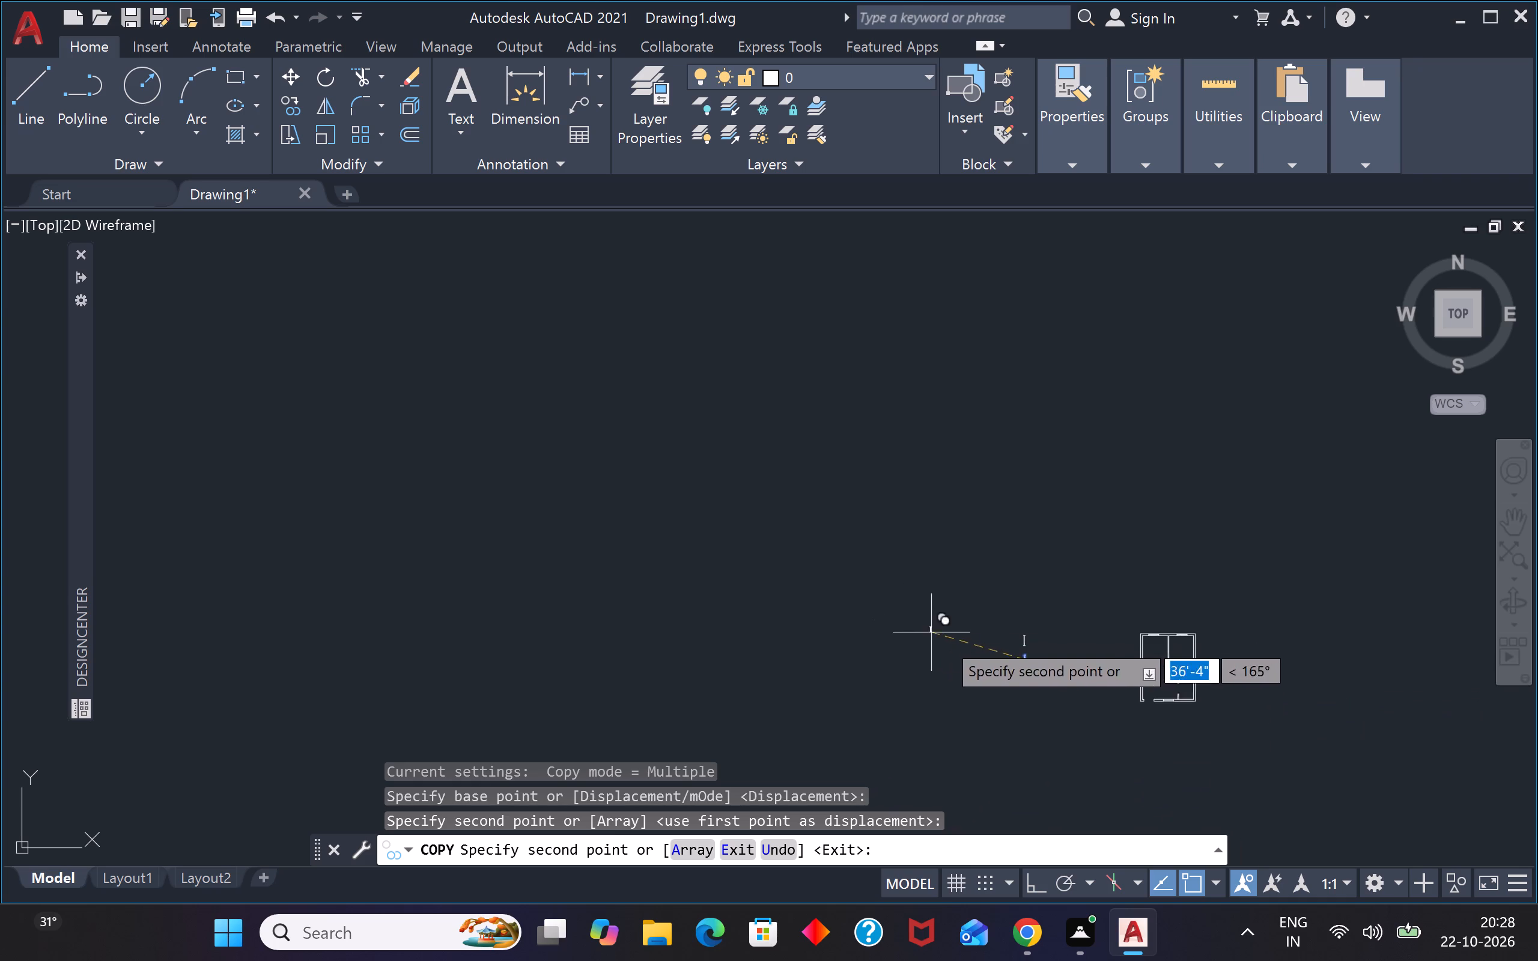
{"action": "scroll", "coordinate": [998, 652], "scroll_direction": "up", "scroll_amount": 2}
{"action": "key", "text": "Escape"}
Copy the vertical 4' window by its lower-right corner into the left outer wall, below the small middle-left room.
{"action": "scroll", "coordinate": [1087, 609], "scroll_direction": "up", "scroll_amount": 2}
{"action": "left_click_drag", "start_coordinate": [1086, 583], "coordinate": [1082, 583]}
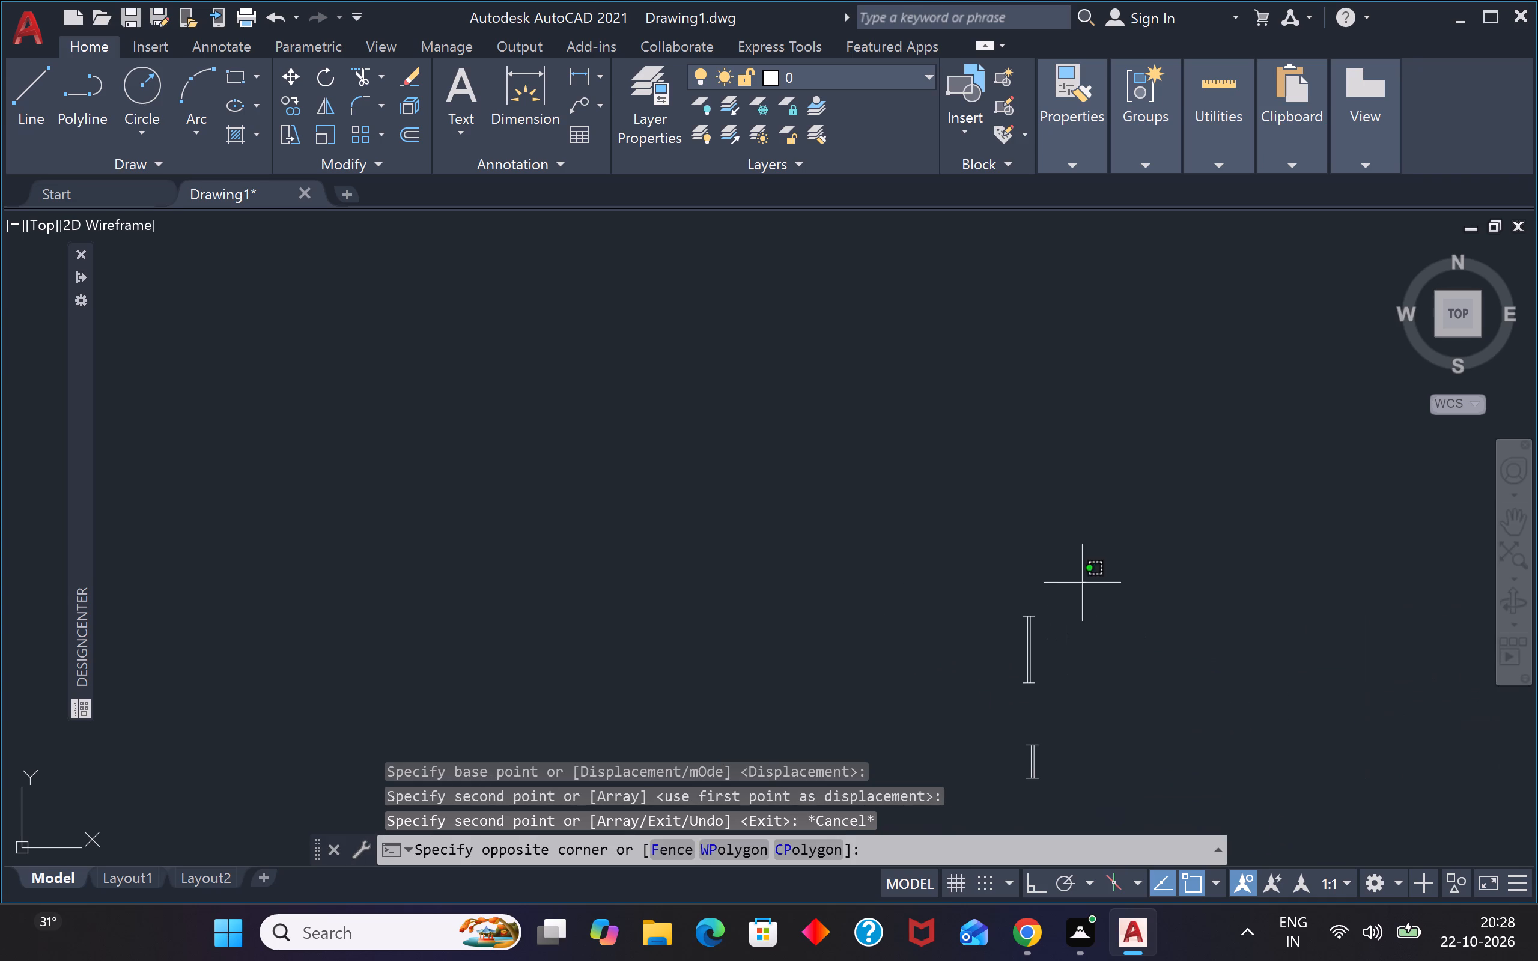
{"action": "left_click_drag", "start_coordinate": [1082, 583], "coordinate": [1072, 589]}
{"action": "left_click", "coordinate": [985, 687]}
{"action": "key", "text": "c"}
{"action": "key", "text": "o"}
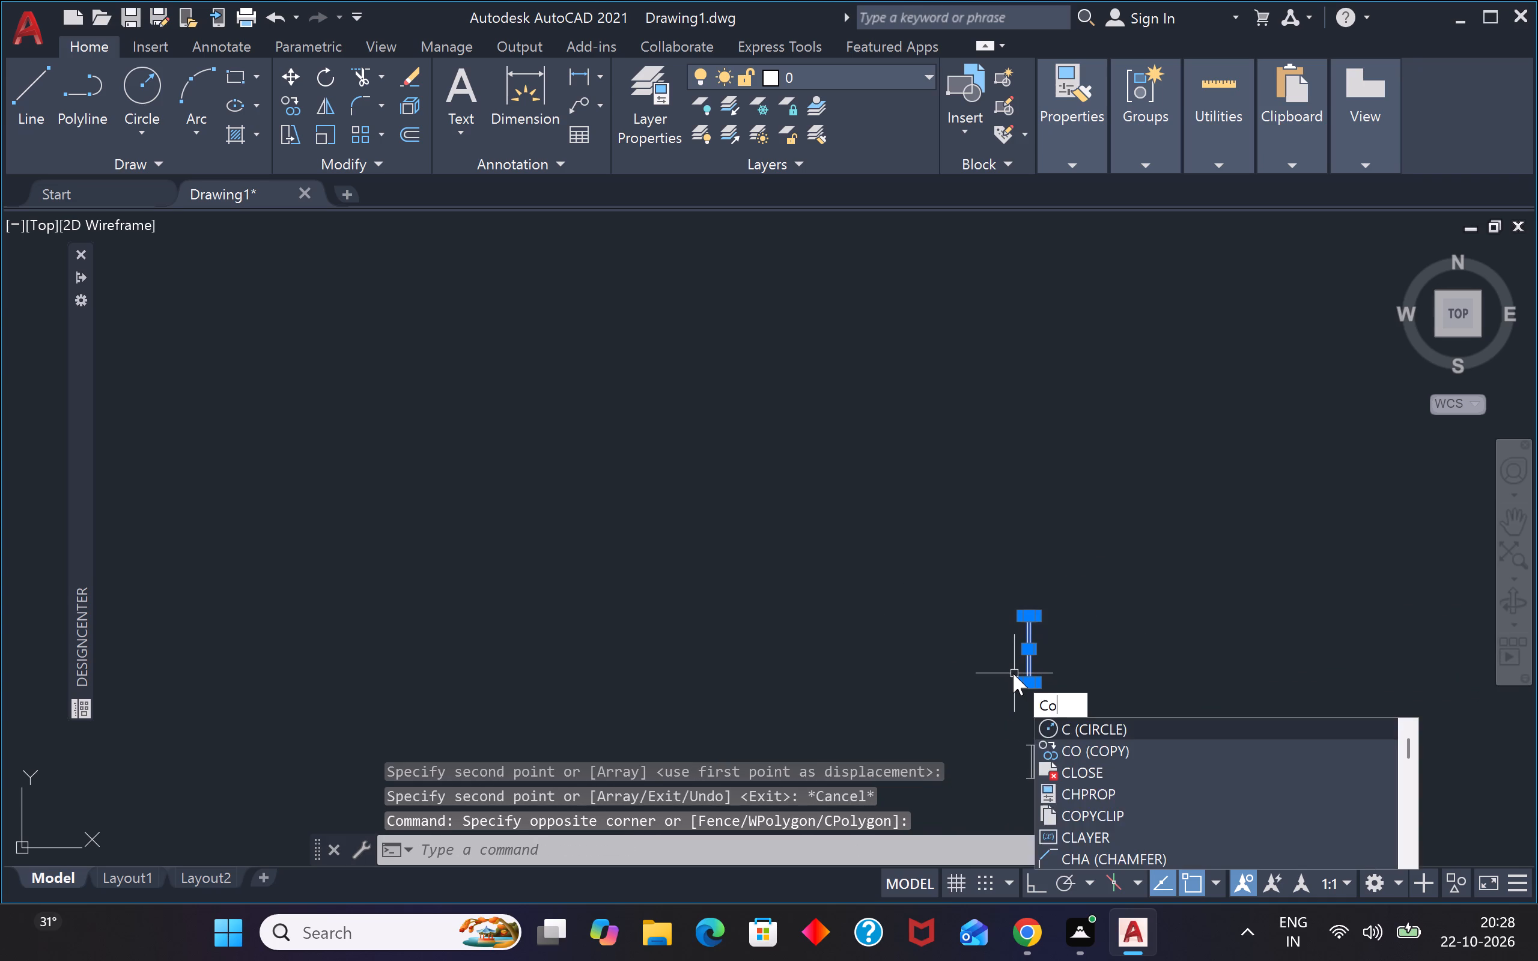
{"action": "key", "text": "Return"}
{"action": "scroll", "coordinate": [1024, 688], "scroll_direction": "up", "scroll_amount": 2}
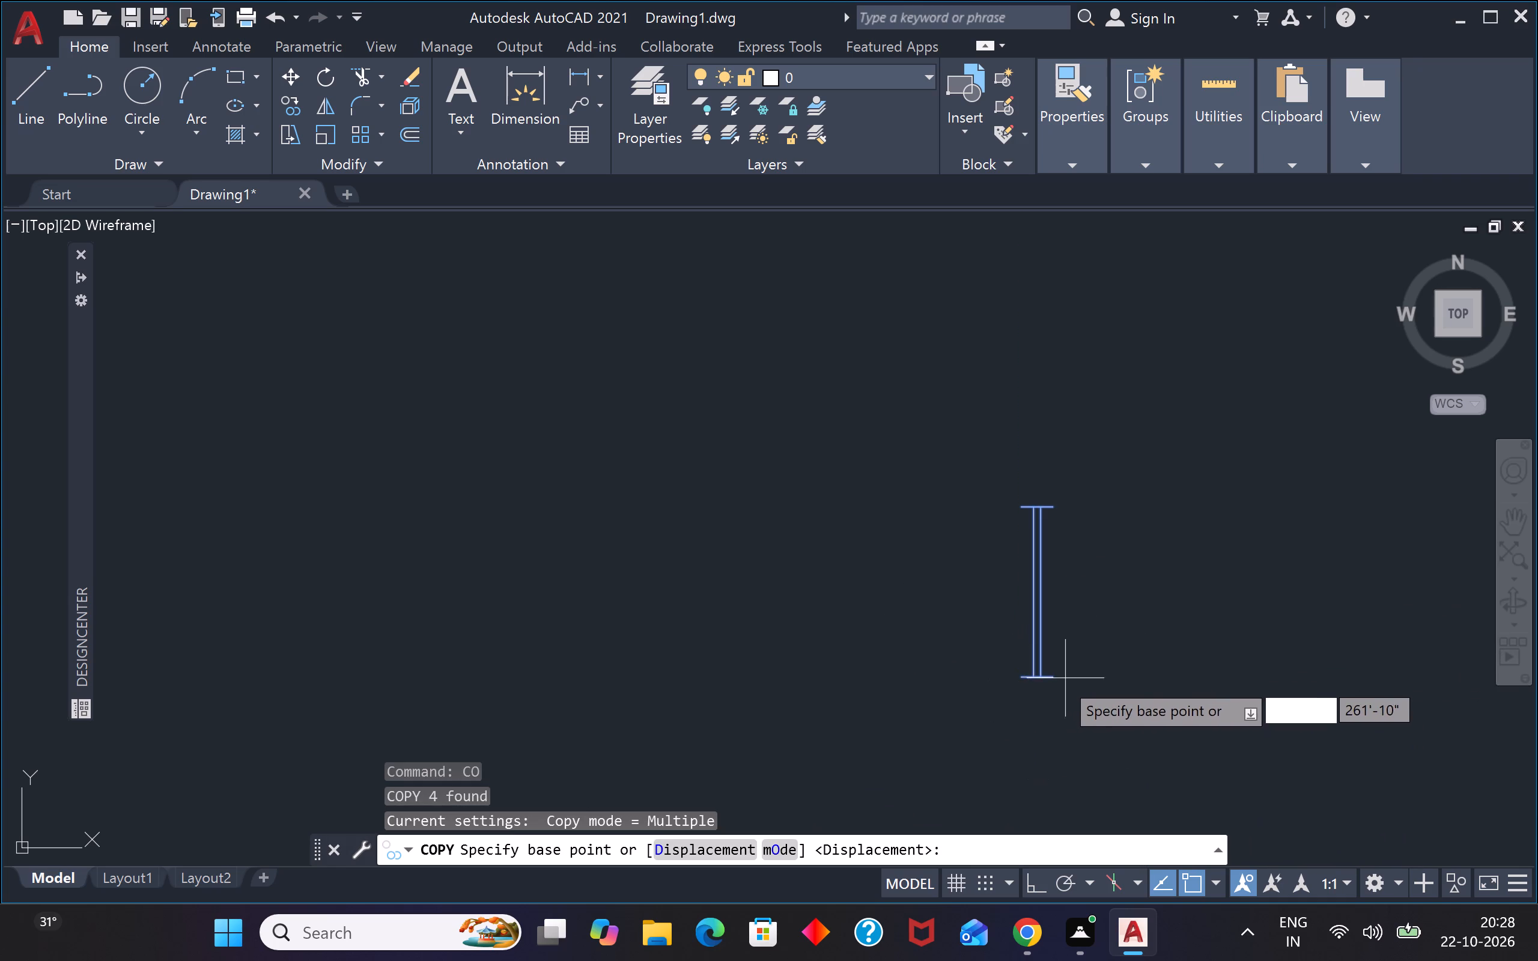
{"action": "left_click", "coordinate": [1056, 678]}
{"action": "scroll", "coordinate": [1055, 678], "scroll_direction": "down", "scroll_amount": 5}
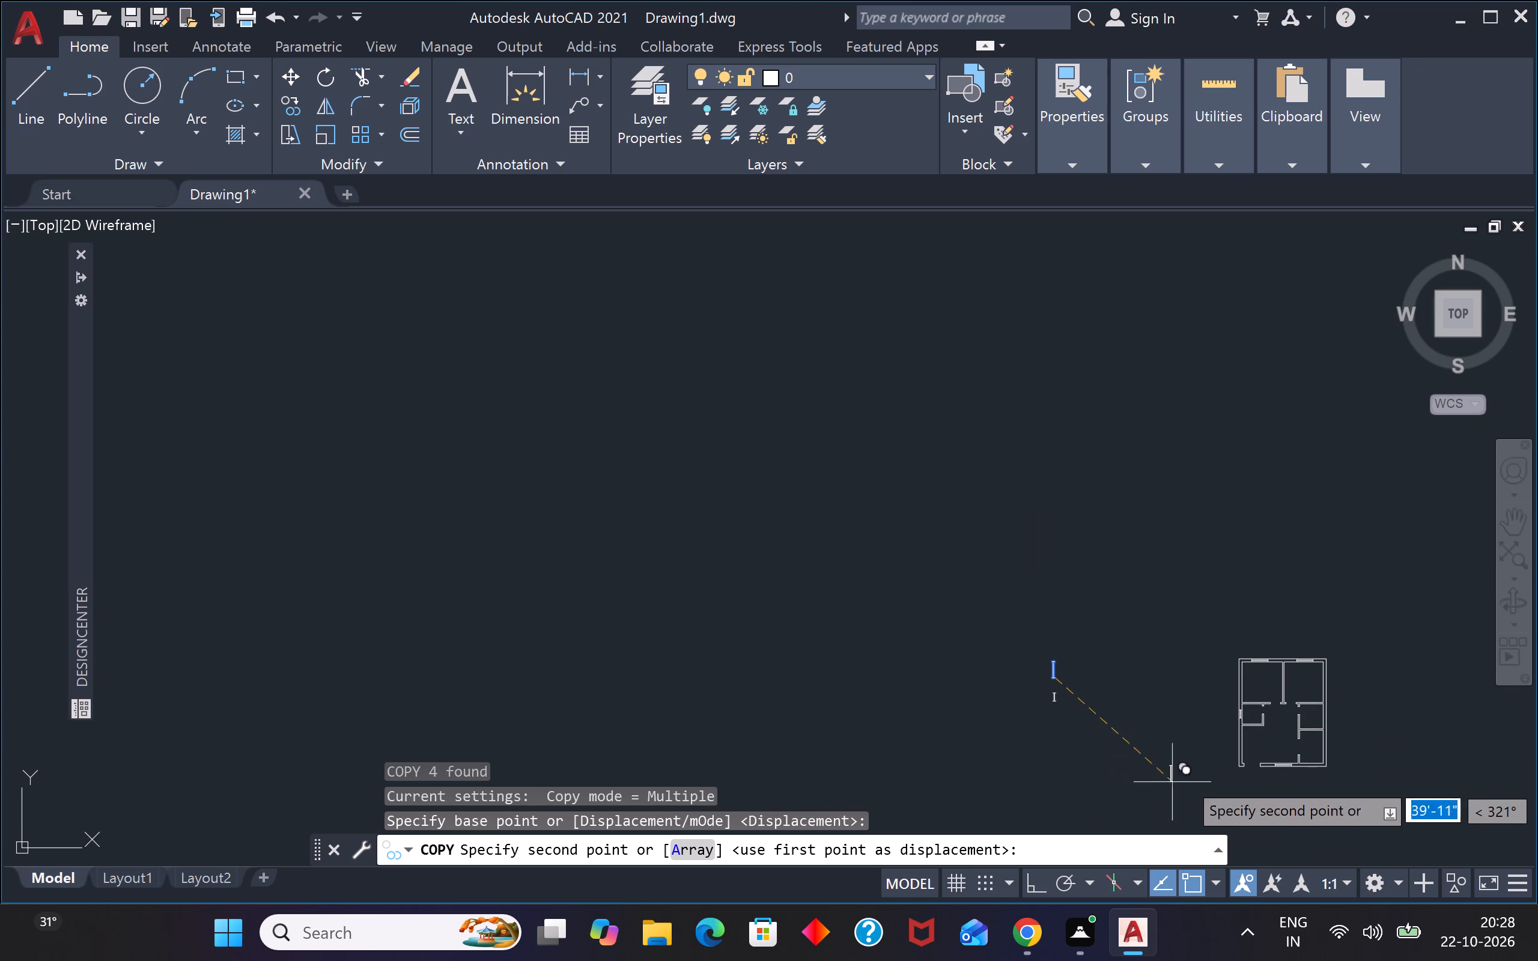
{"action": "scroll", "coordinate": [1253, 745], "scroll_direction": "up", "scroll_amount": 3}
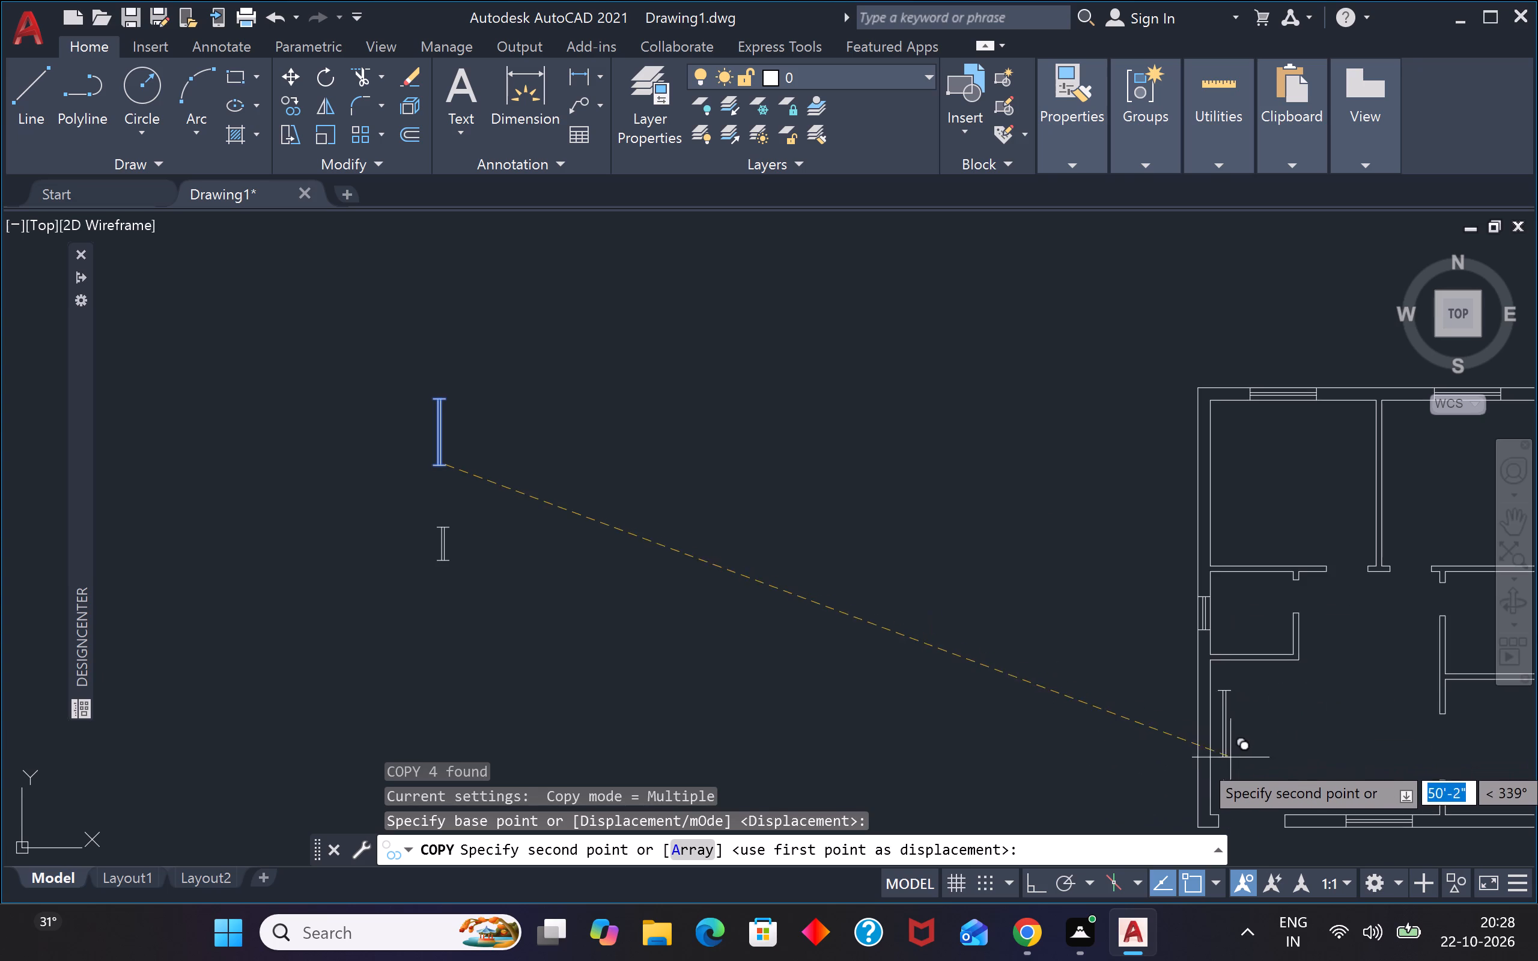
{"action": "scroll", "coordinate": [1206, 769], "scroll_direction": "up", "scroll_amount": 3}
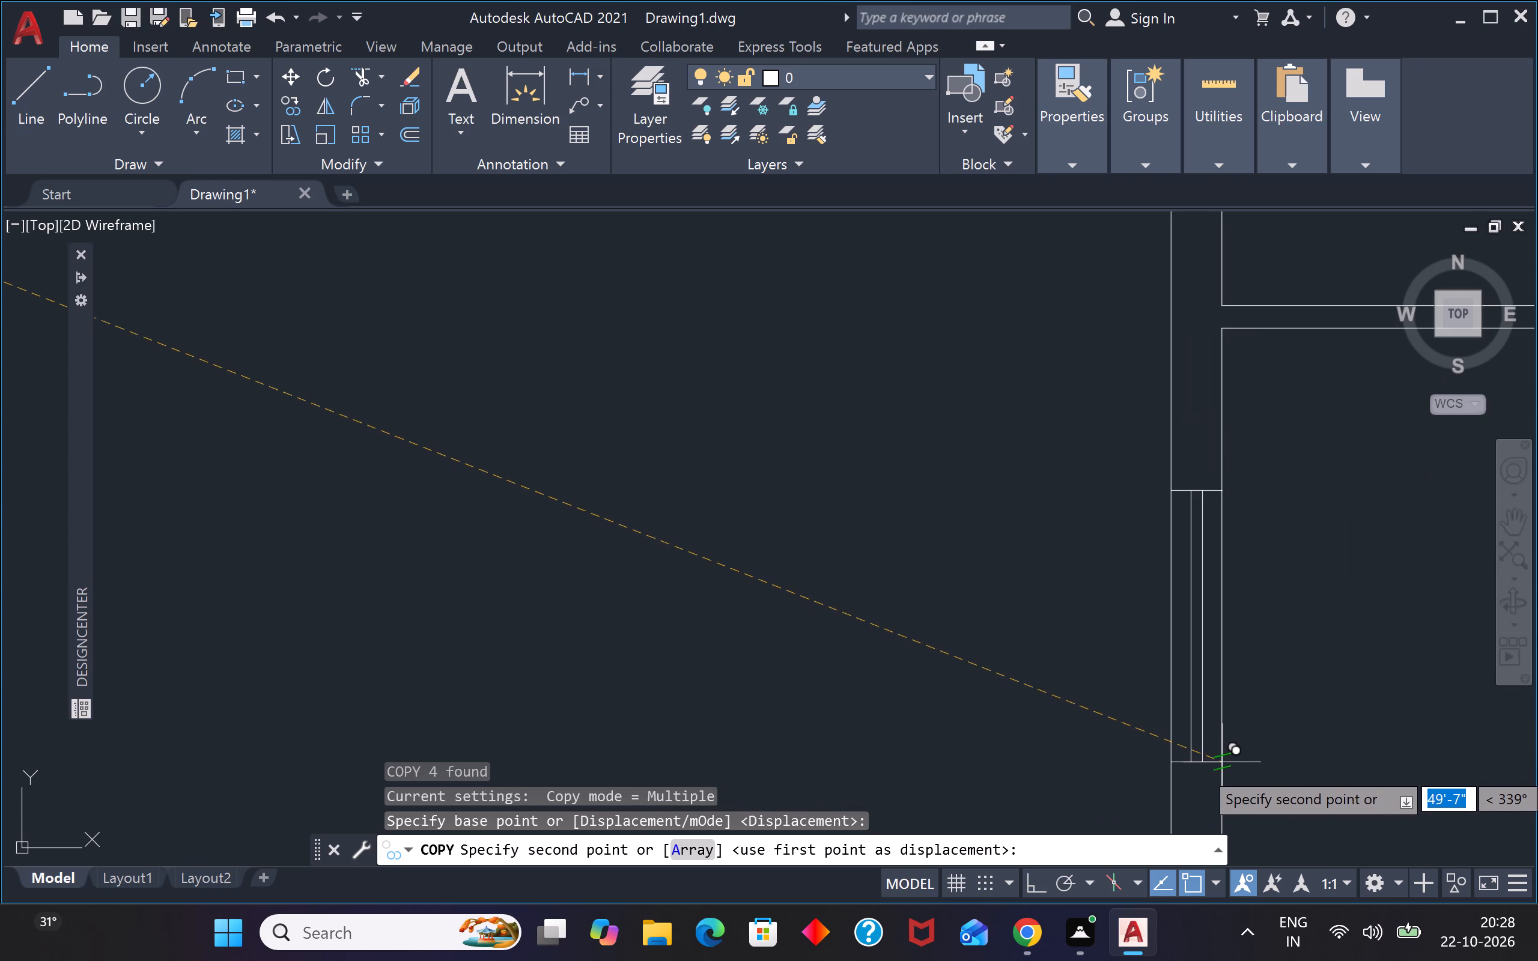
{"action": "left_click", "coordinate": [1222, 766]}
Place another copy of the vertical 4' window in the right outer wall of the lower-right room, and end copying.
{"action": "scroll", "coordinate": [1236, 756], "scroll_direction": "down", "scroll_amount": 5}
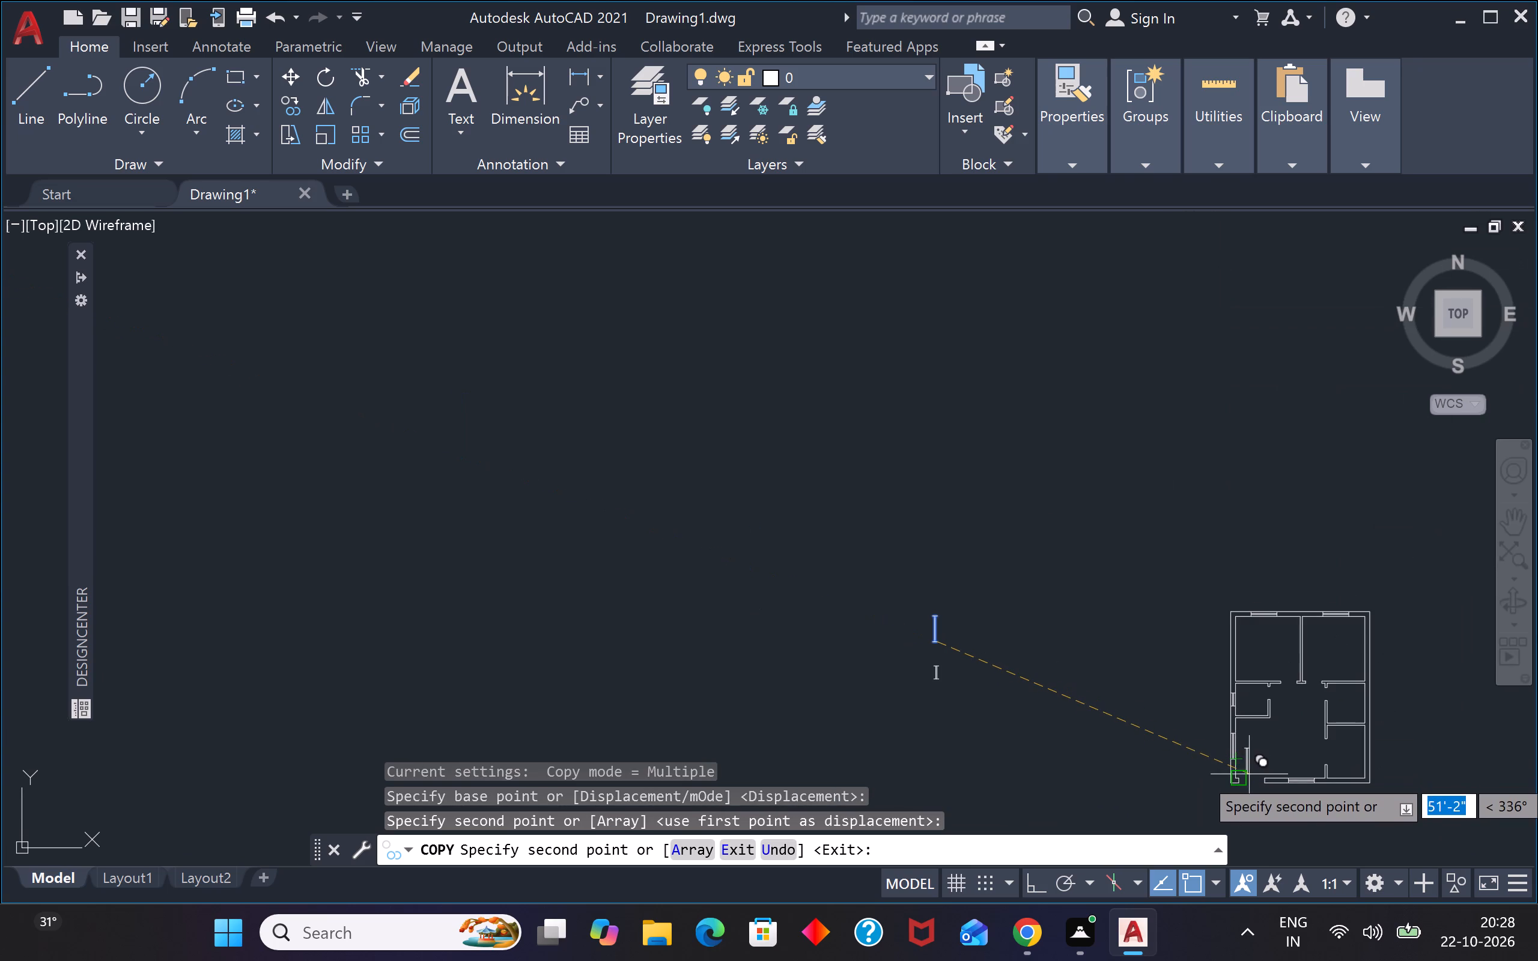
{"action": "scroll", "coordinate": [1390, 765], "scroll_direction": "up", "scroll_amount": 3}
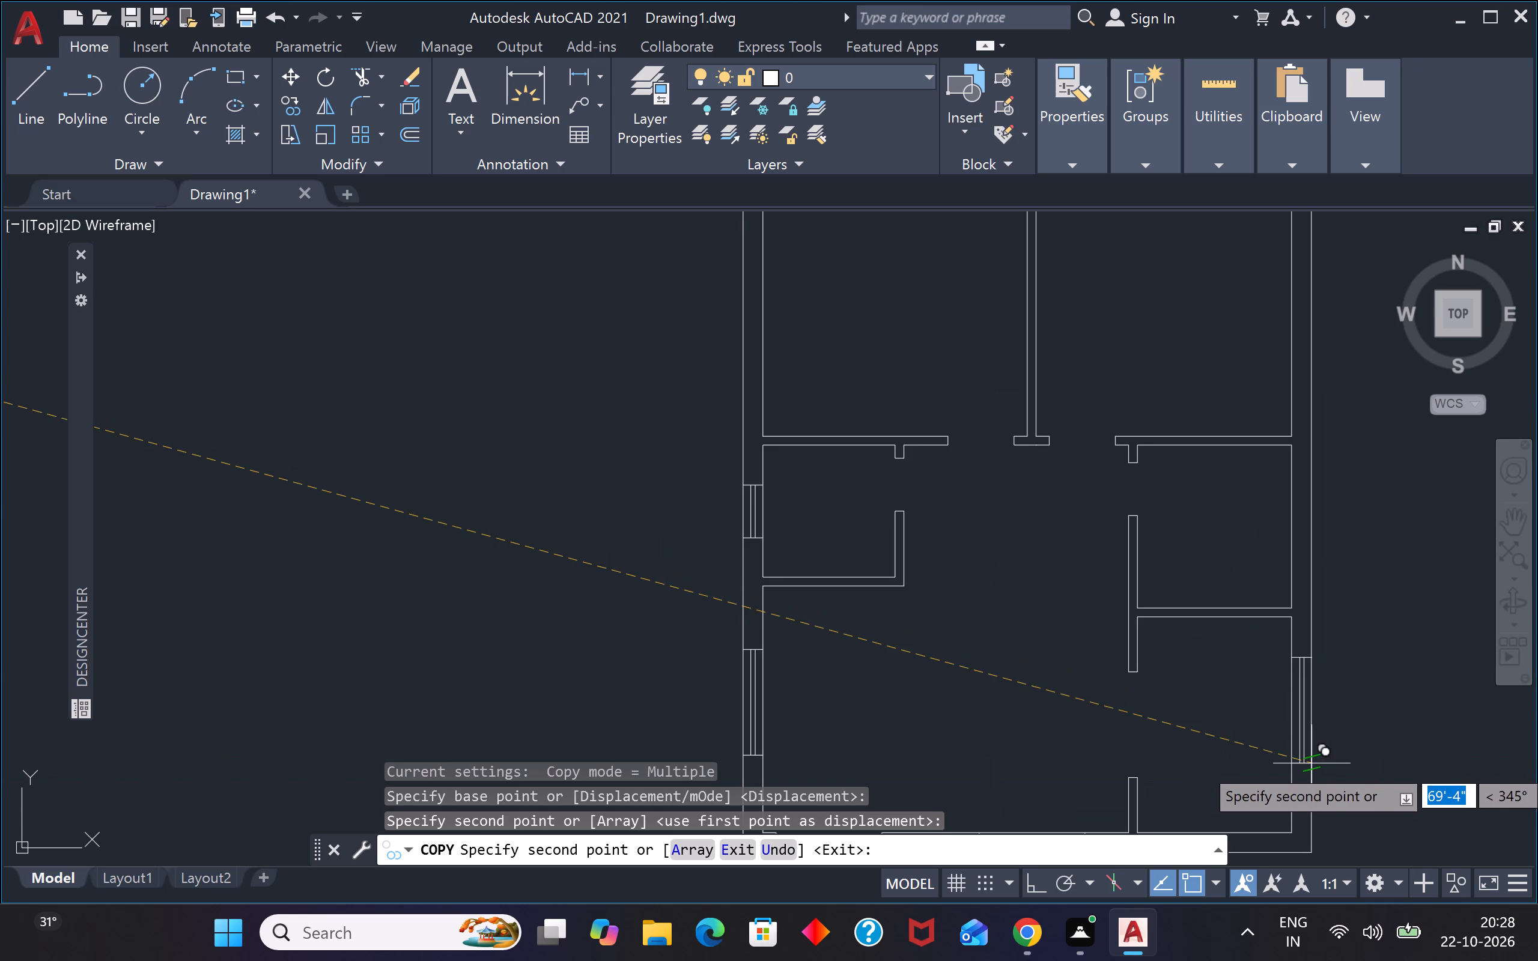
{"action": "left_click", "coordinate": [1311, 760]}
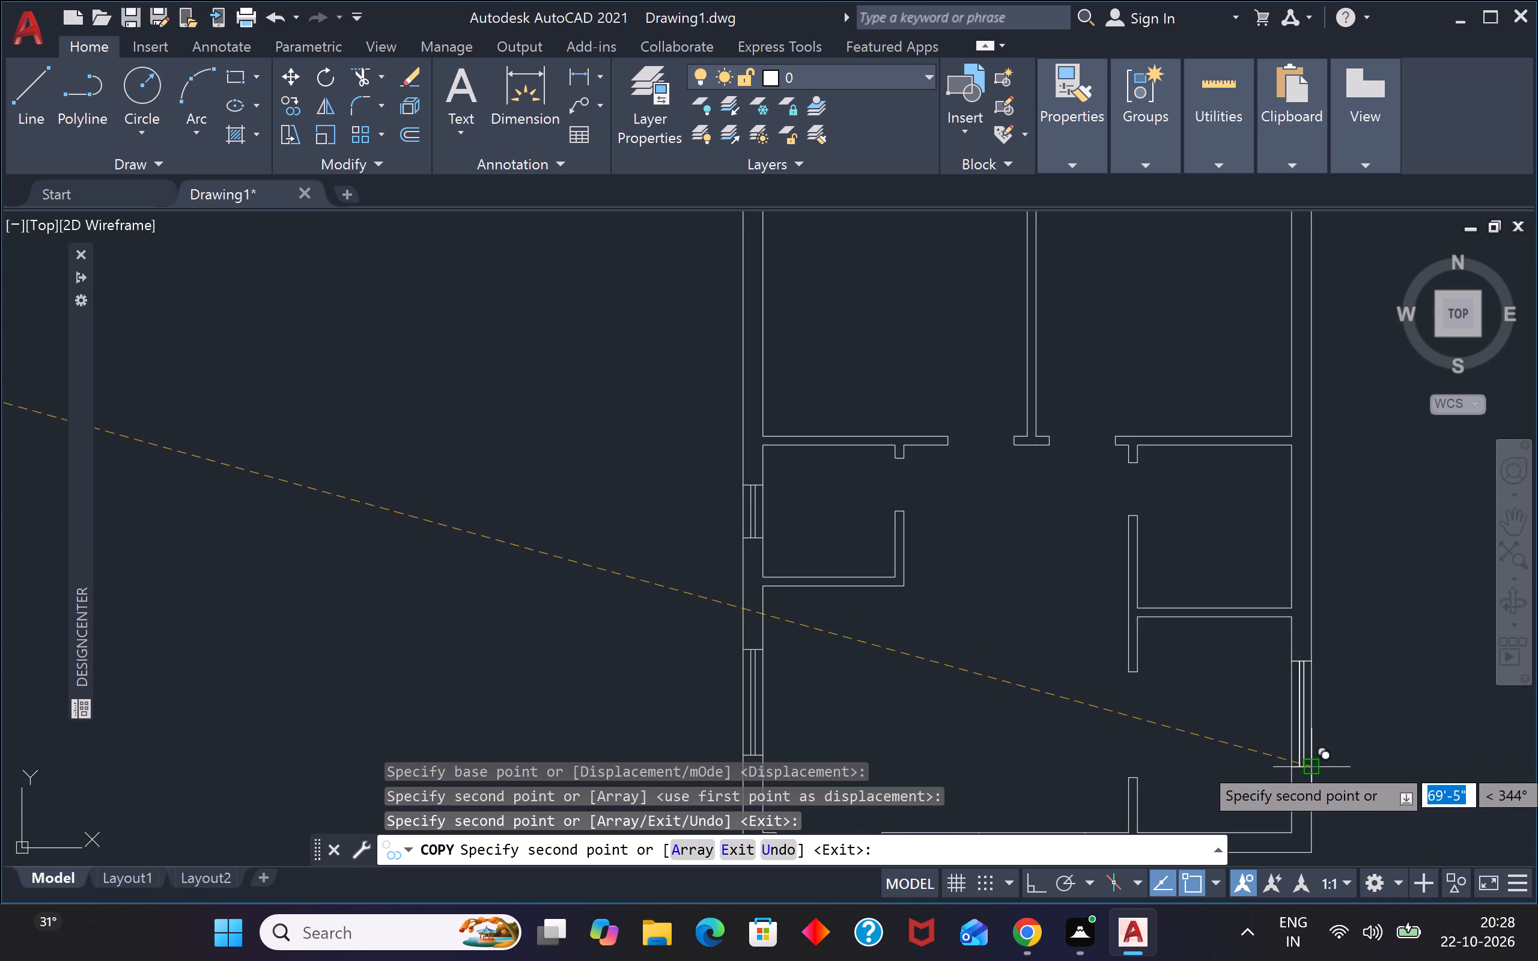
{"action": "scroll", "coordinate": [1193, 755], "scroll_direction": "down", "scroll_amount": 1}
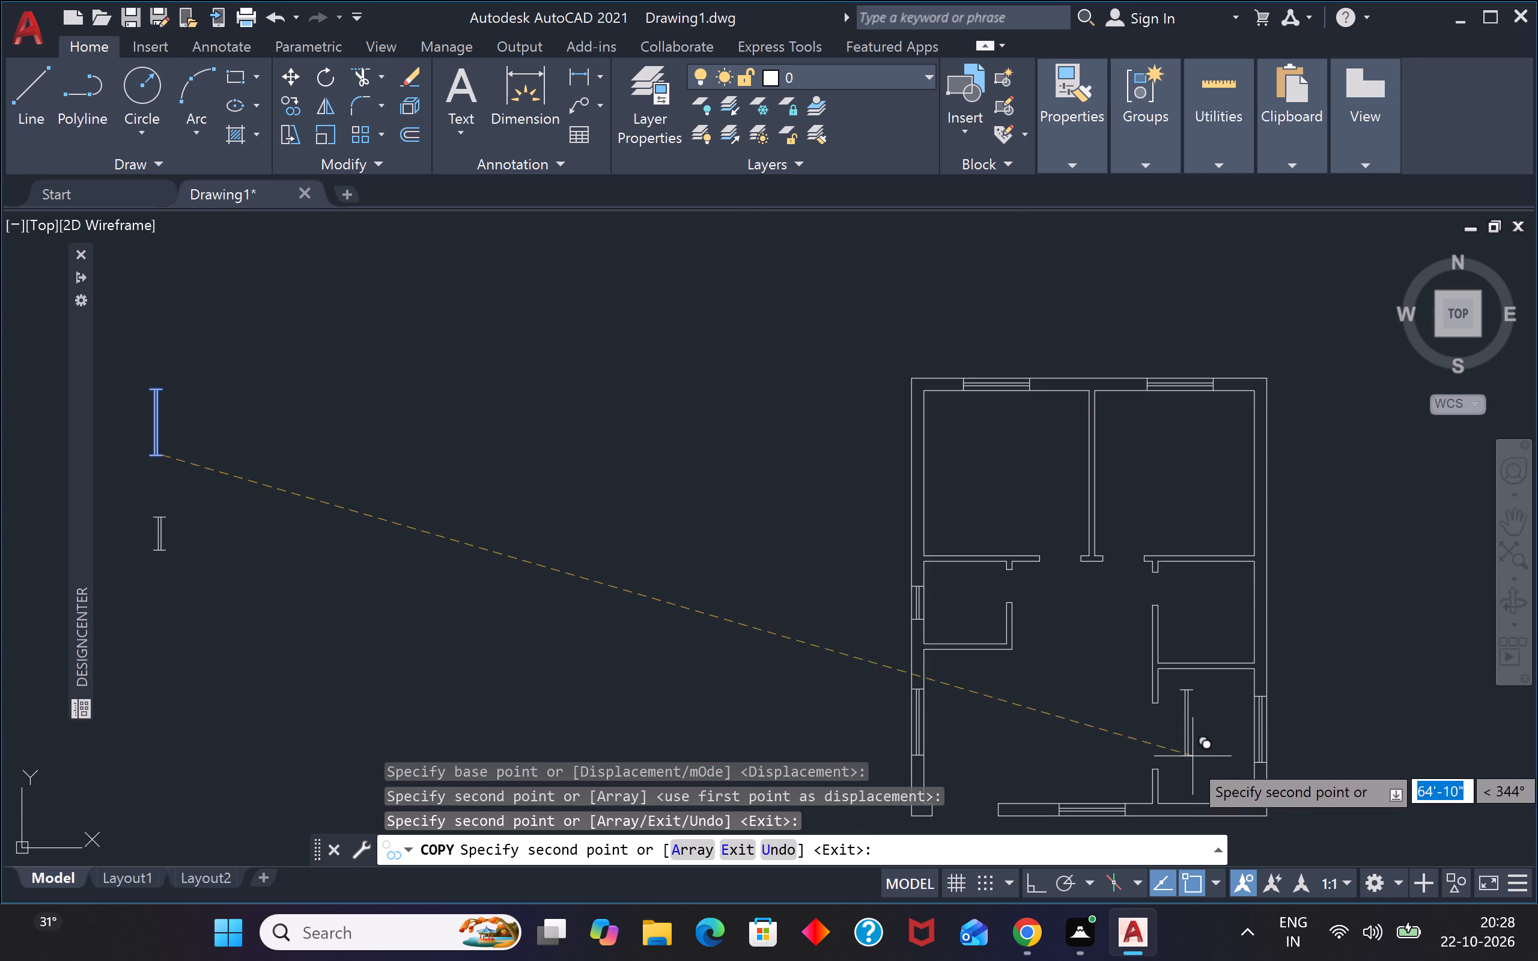
{"action": "scroll", "coordinate": [1105, 755], "scroll_direction": "down", "scroll_amount": 2}
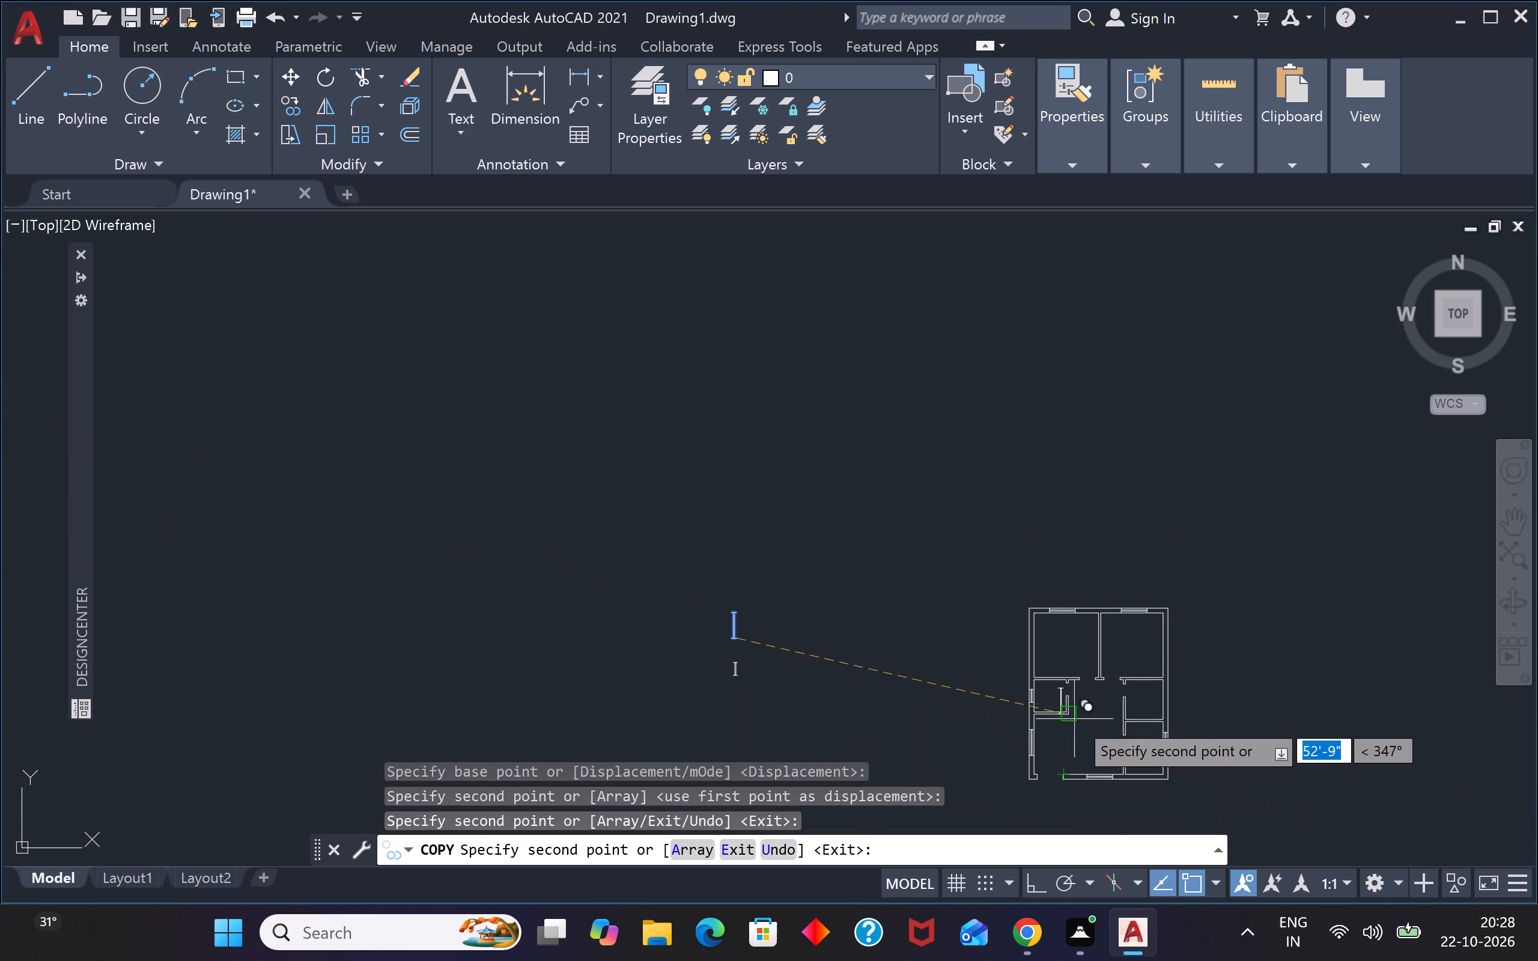
{"action": "key", "text": "Escape"}
{"action": "key", "text": "Escape"}
Offset the inner faces of the lower-right room's bottom and right outer walls 2' into the room.
{"action": "type", "text": "o"}
{"action": "key", "text": "space"}
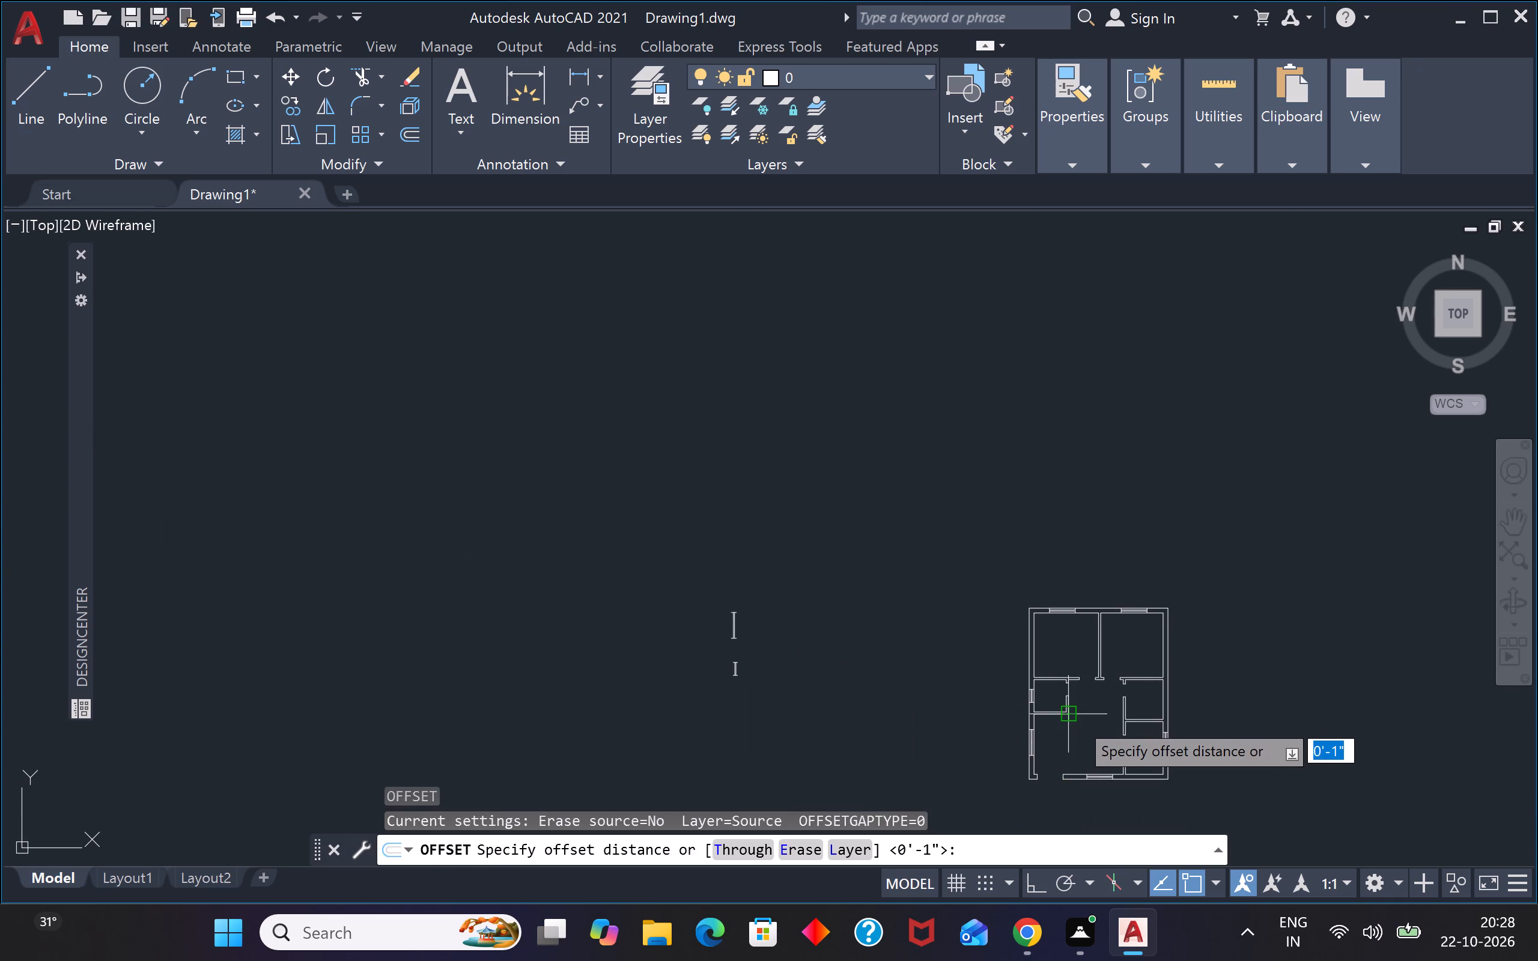
{"action": "type", "text": "2'"}
{"action": "key", "text": "Return"}
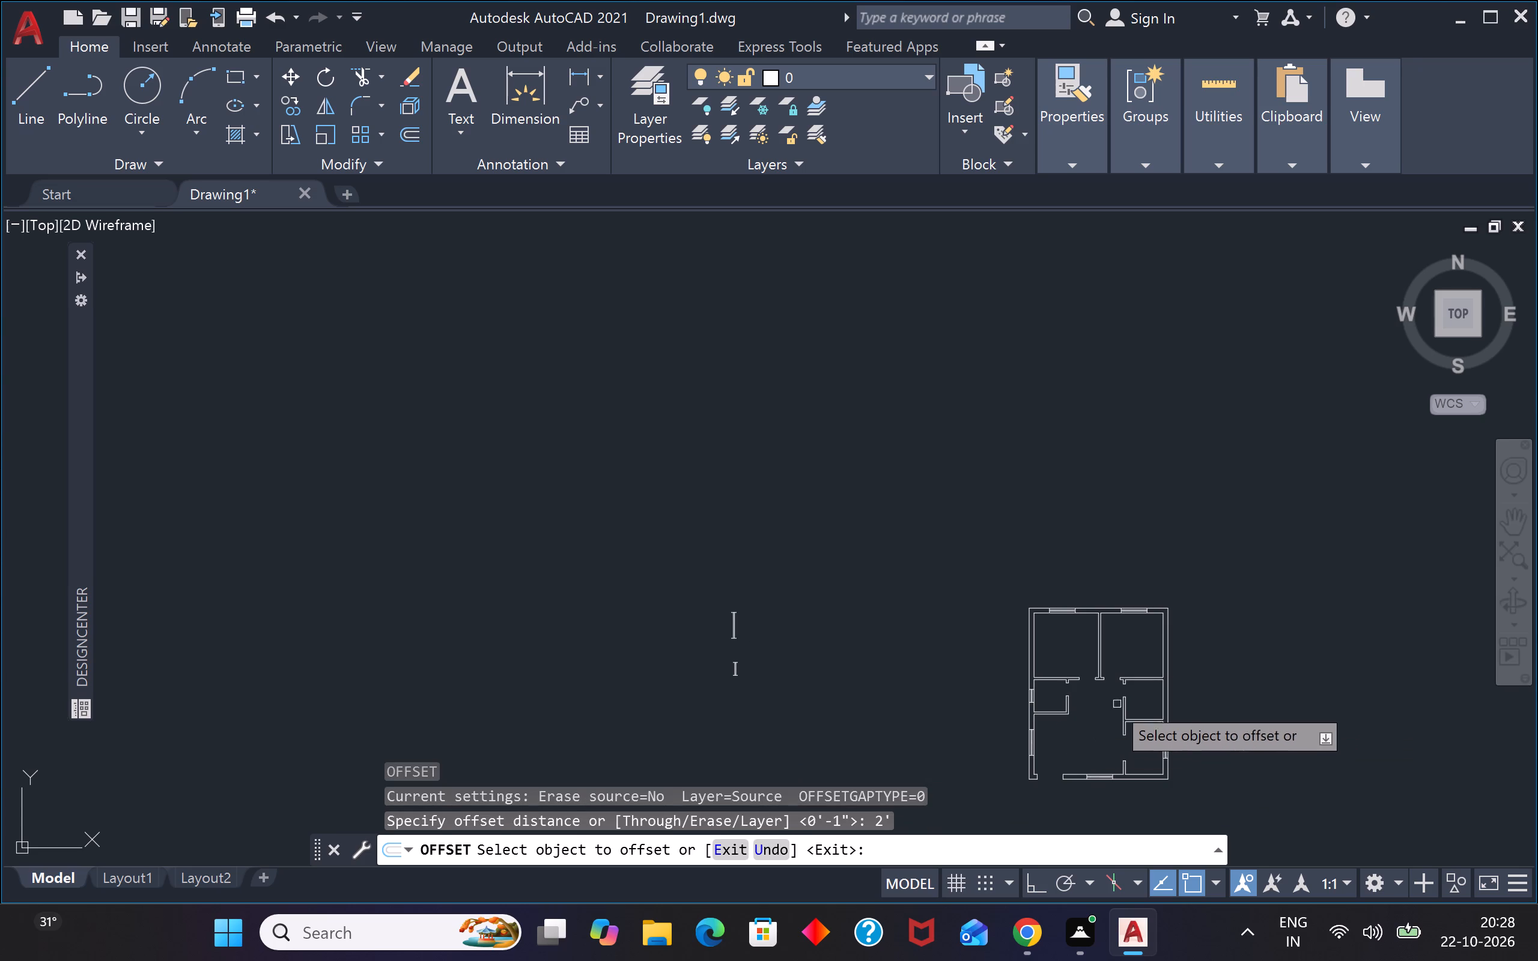
{"action": "scroll", "coordinate": [1157, 763], "scroll_direction": "up", "scroll_amount": 3}
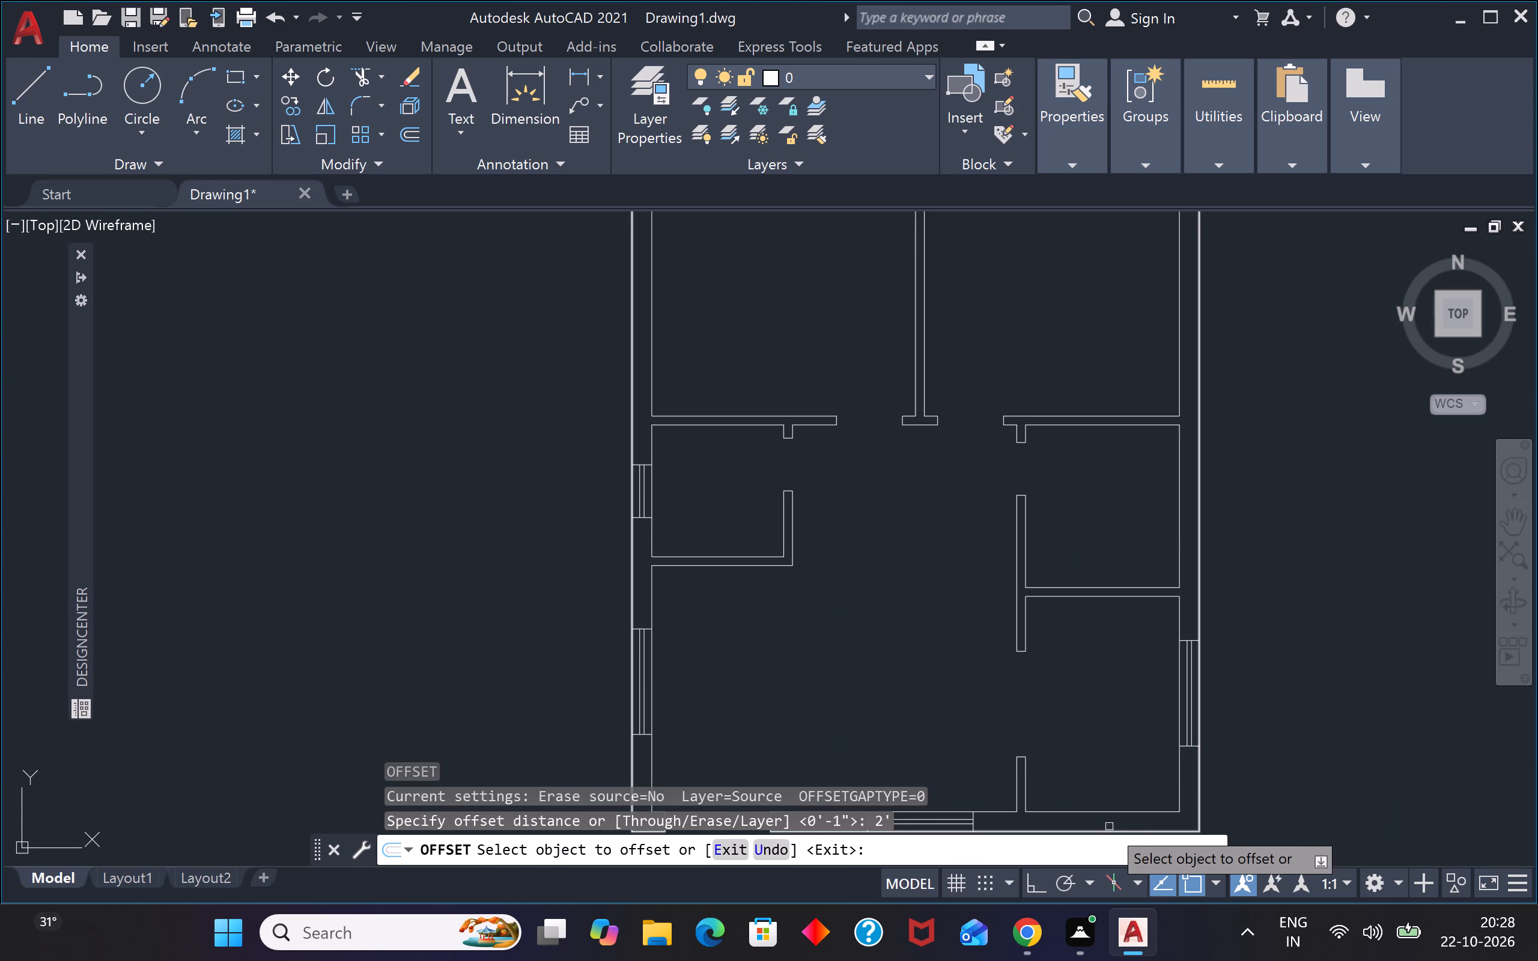
{"action": "left_click", "coordinate": [1110, 813]}
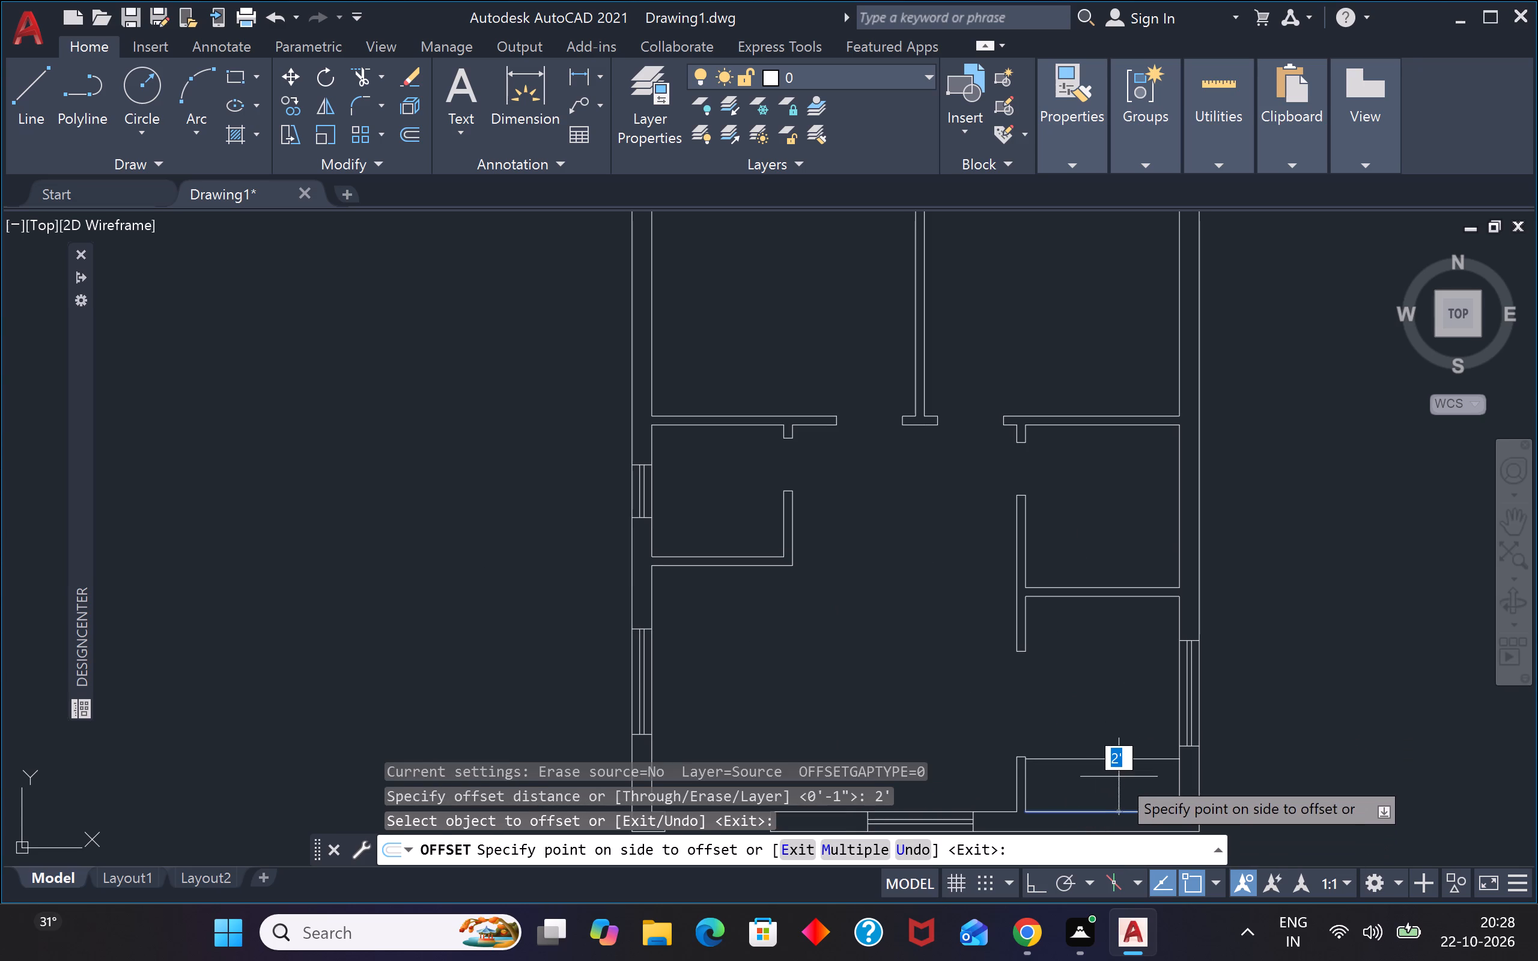
{"action": "left_click", "coordinate": [1119, 777]}
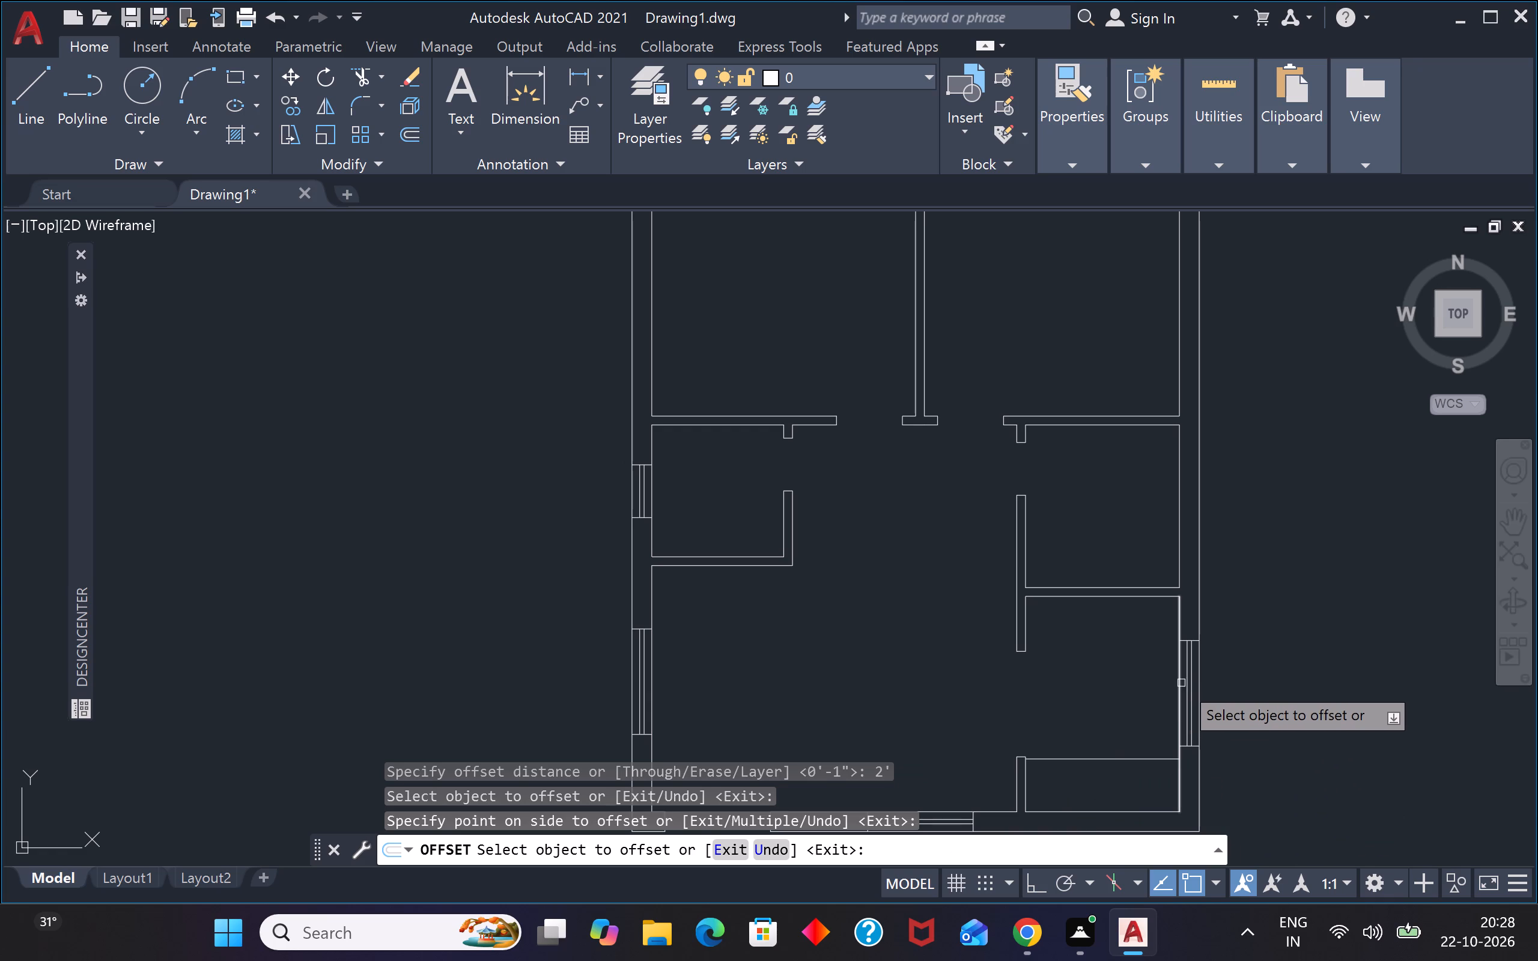
{"action": "left_click", "coordinate": [1181, 683]}
{"action": "left_click", "coordinate": [1055, 738]}
{"action": "key", "text": "Escape"}
{"action": "key", "text": "Escape"}
{"action": "key", "text": "Escape"}
{"action": "key", "text": "Escape"}
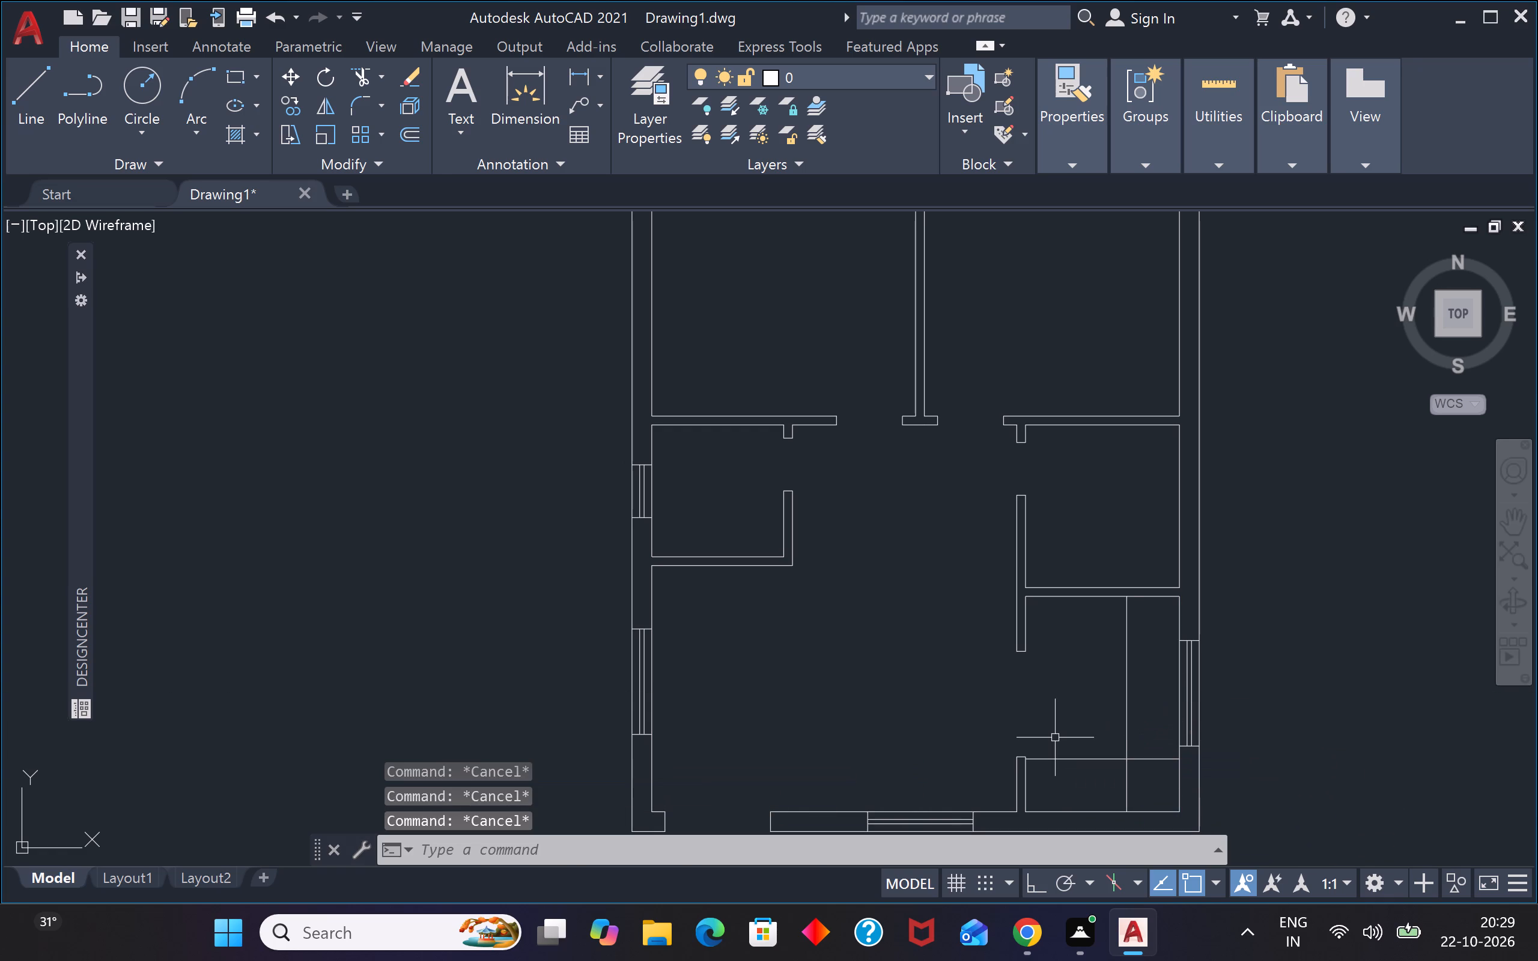
Trim the two offset lines past their intersection, leaving an L-shaped counter outline along the lower-right room's bottom and right walls.
{"action": "type", "text": "tr"}
{"action": "key", "text": "space"}
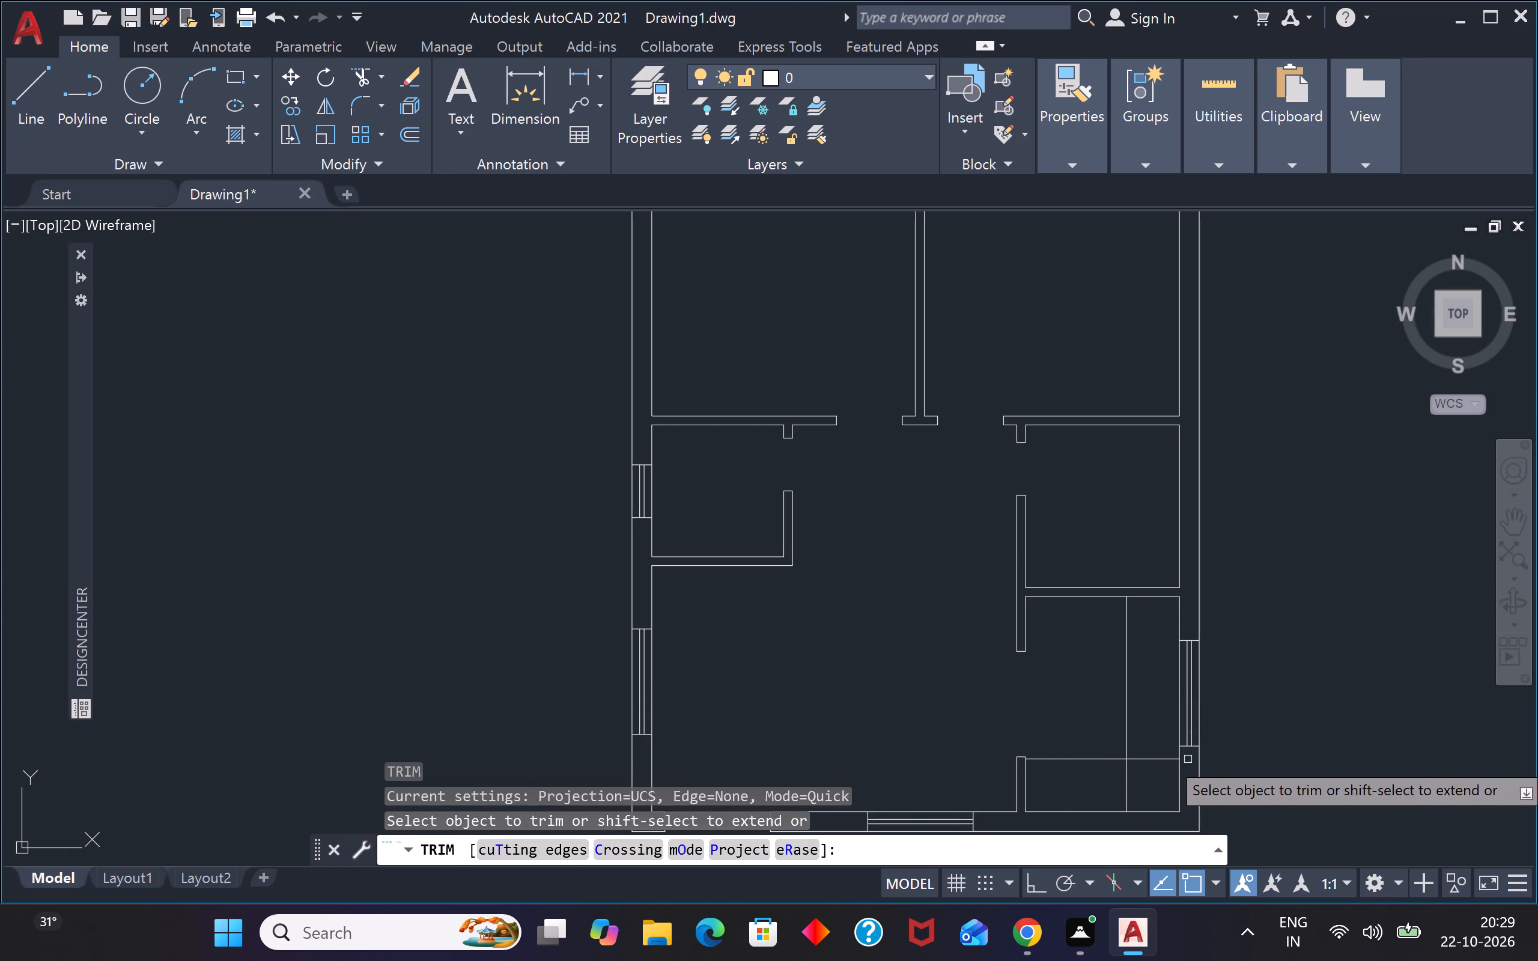
{"action": "scroll", "coordinate": [1147, 751], "scroll_direction": "up", "scroll_amount": 3}
{"action": "left_click", "coordinate": [1142, 727]}
{"action": "left_click", "coordinate": [1128, 794]}
{"action": "scroll", "coordinate": [1158, 702], "scroll_direction": "down", "scroll_amount": 3}
{"action": "scroll", "coordinate": [1131, 762], "scroll_direction": "up", "scroll_amount": 2}
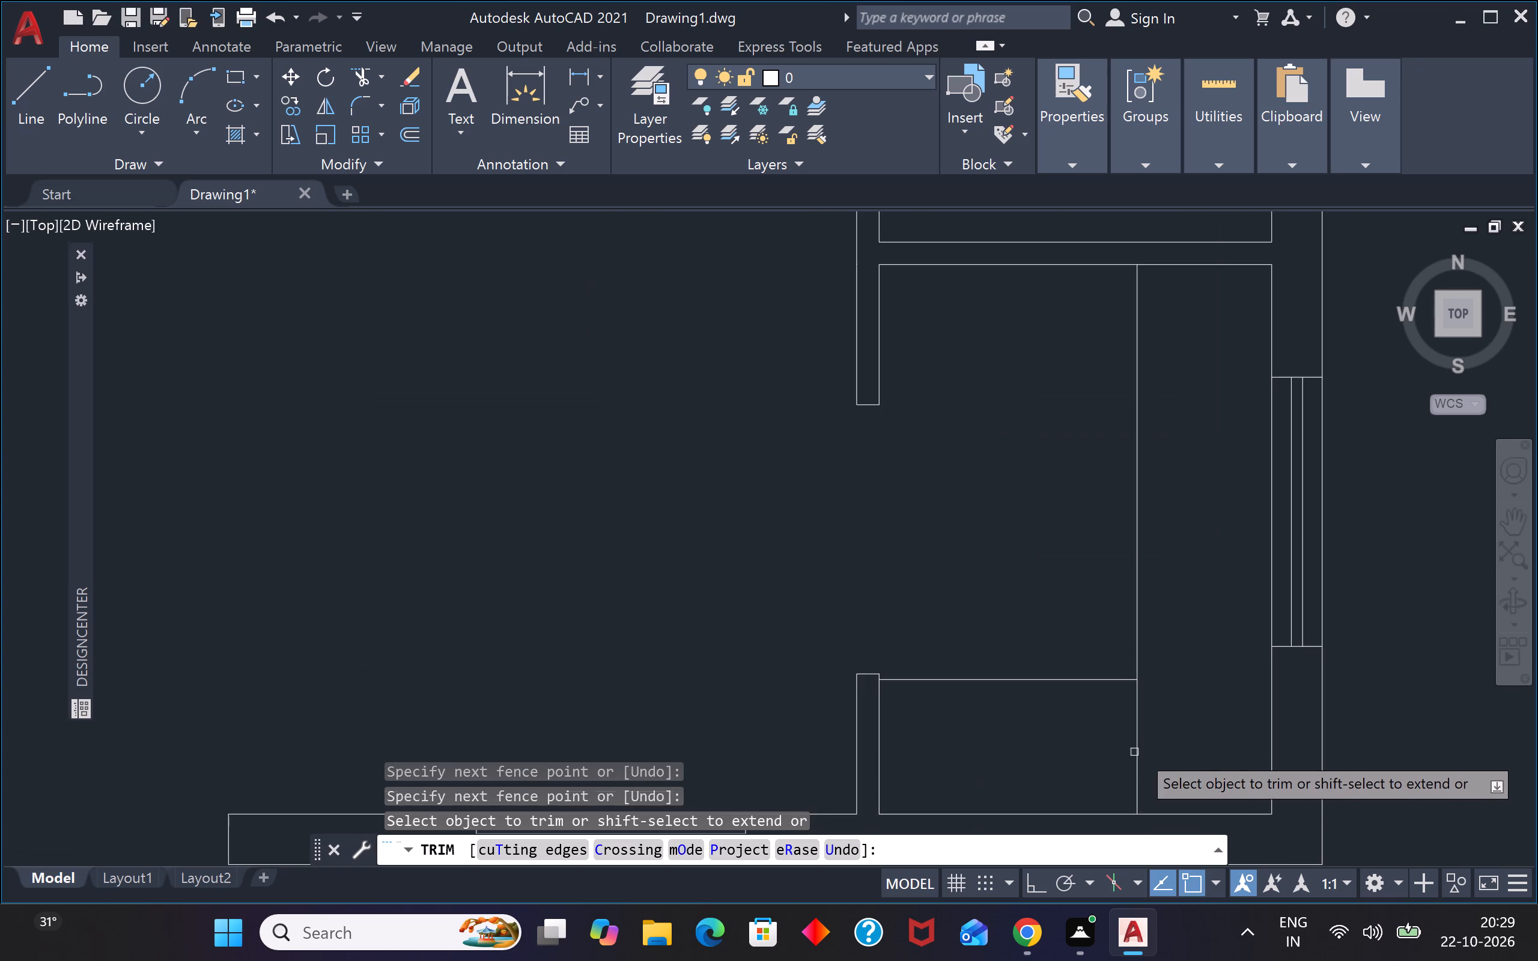
{"action": "left_click_drag", "start_coordinate": [1143, 741], "coordinate": [1143, 730]}
{"action": "left_click", "coordinate": [1102, 738]}
{"action": "left_click", "coordinate": [1172, 708]}
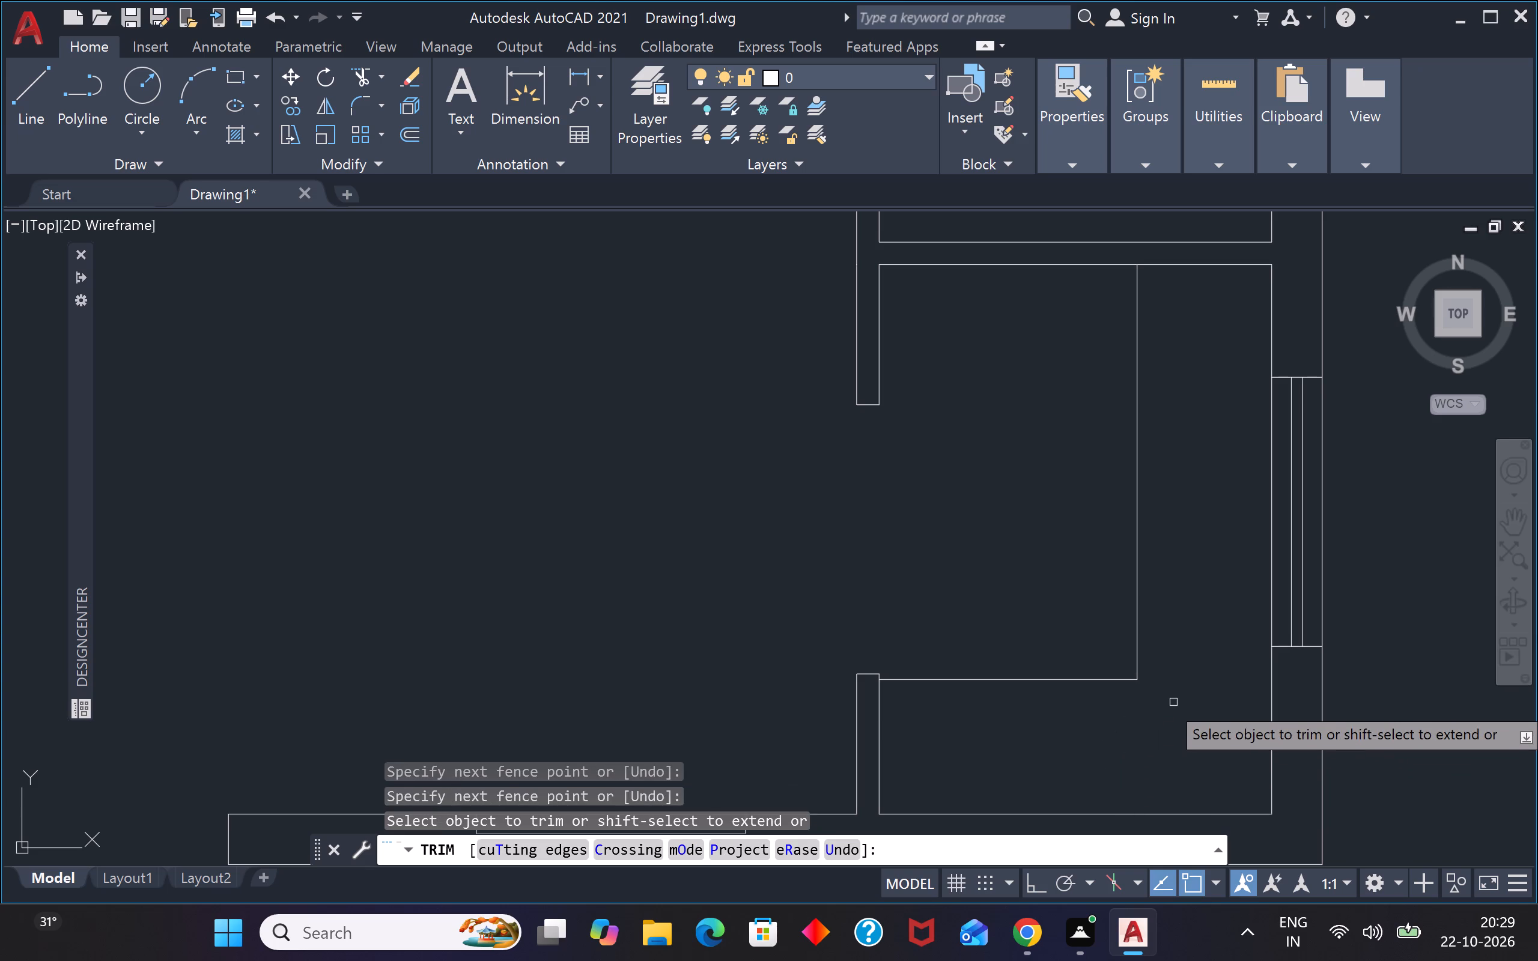
{"action": "scroll", "coordinate": [1166, 709], "scroll_direction": "down", "scroll_amount": 2}
{"action": "key", "text": "Escape"}
{"action": "key", "text": "Escape"}
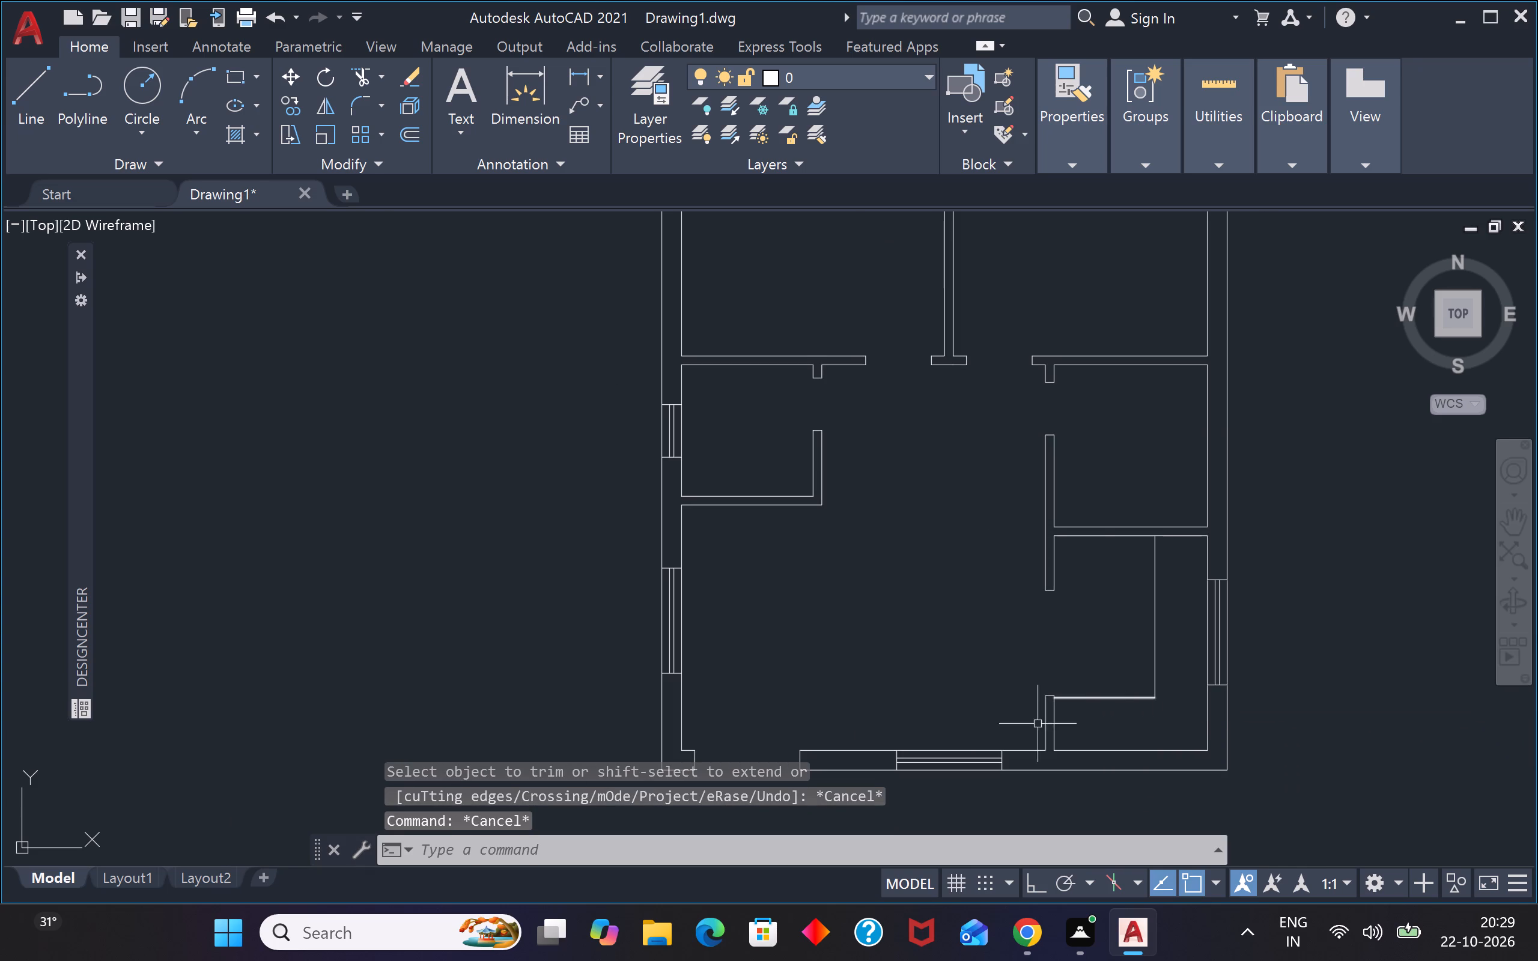
{"action": "key", "text": "Escape"}
{"action": "key", "text": "Escape"}
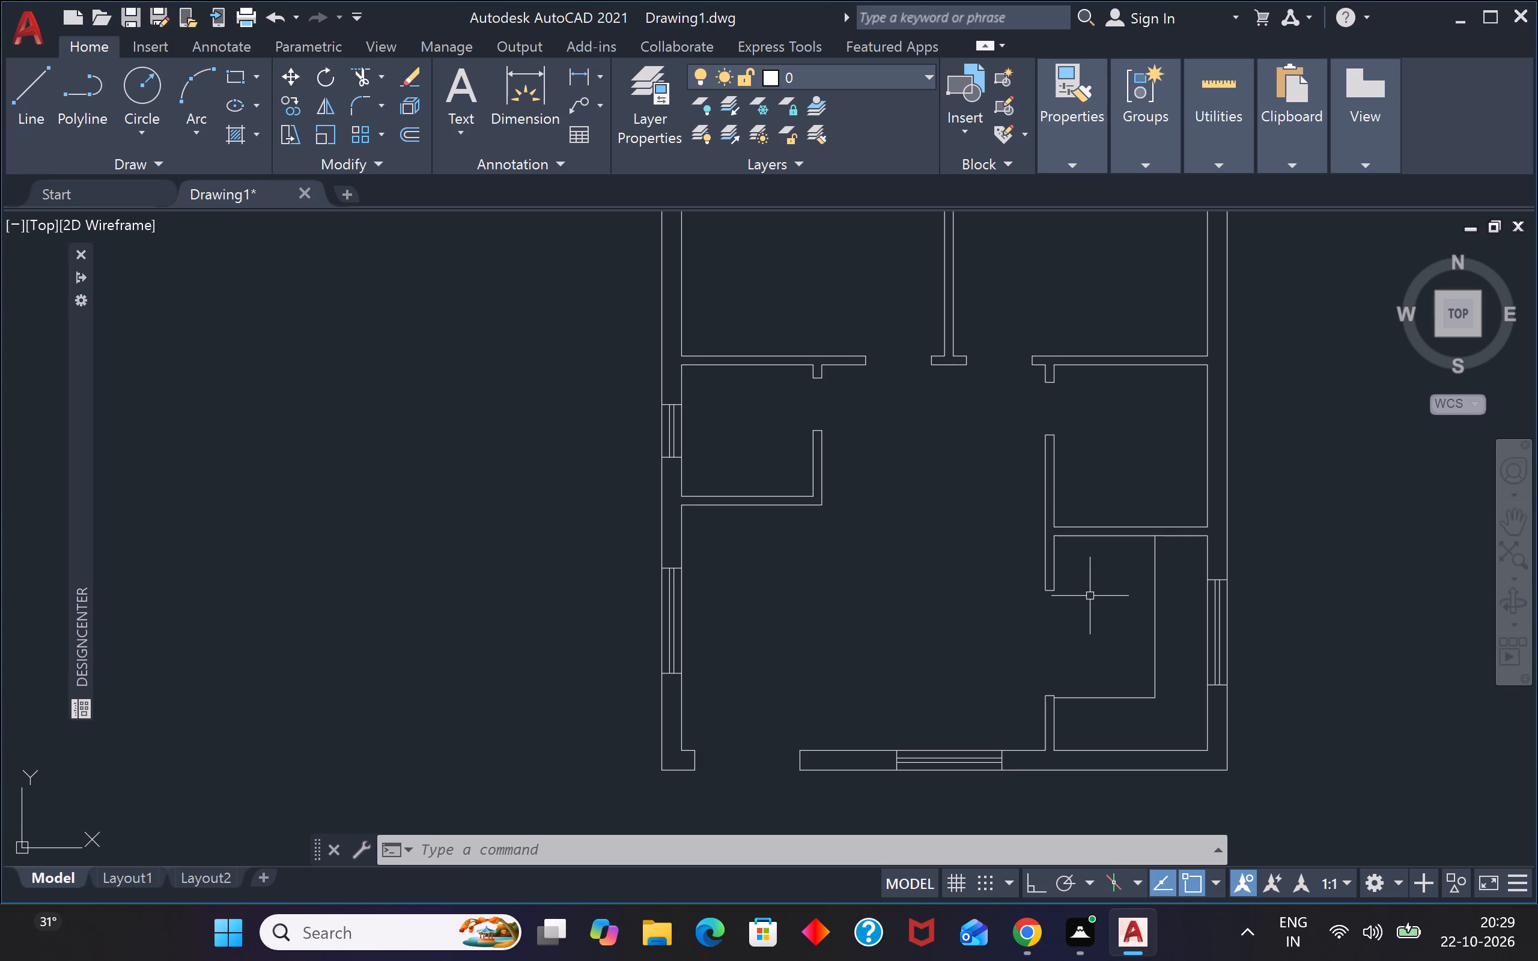
Erase the leftover window copies standing outside the floor plan, to its left.
{"action": "scroll", "coordinate": [1078, 596], "scroll_direction": "down", "scroll_amount": 3}
{"action": "scroll", "coordinate": [1081, 599], "scroll_direction": "up", "scroll_amount": 2}
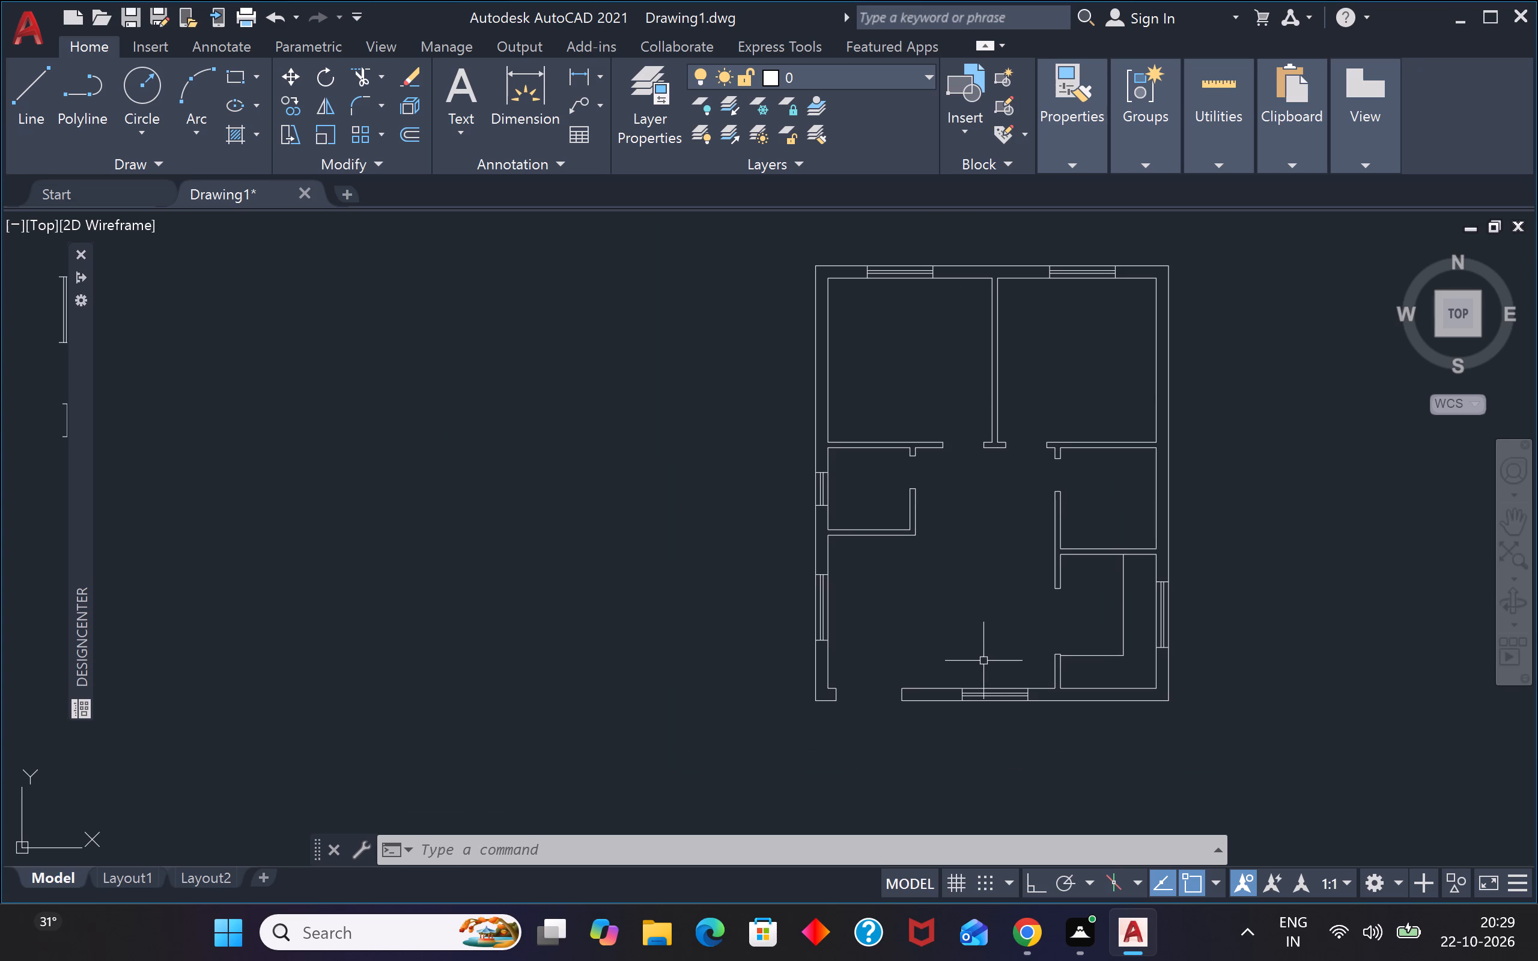
{"action": "scroll", "coordinate": [996, 619], "scroll_direction": "down", "scroll_amount": 2}
{"action": "scroll", "coordinate": [1011, 537], "scroll_direction": "up", "scroll_amount": 3}
{"action": "key", "text": "Escape"}
{"action": "key", "text": "Escape"}
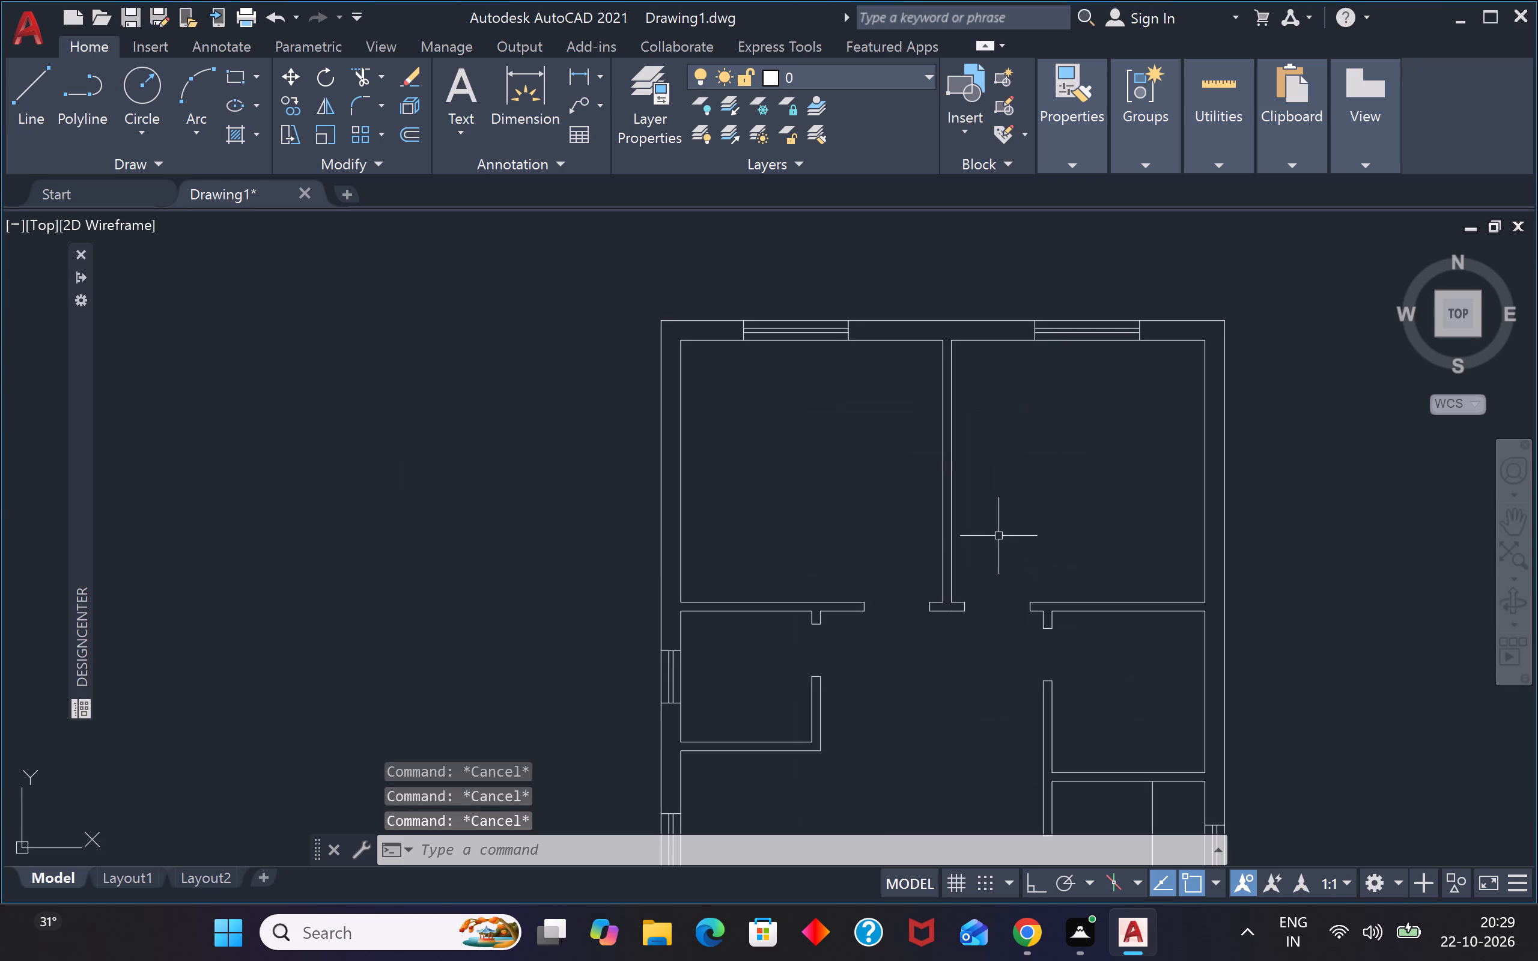
{"action": "scroll", "coordinate": [771, 541], "scroll_direction": "down", "scroll_amount": 3}
{"action": "left_click", "coordinate": [405, 459]}
{"action": "left_click", "coordinate": [457, 599]}
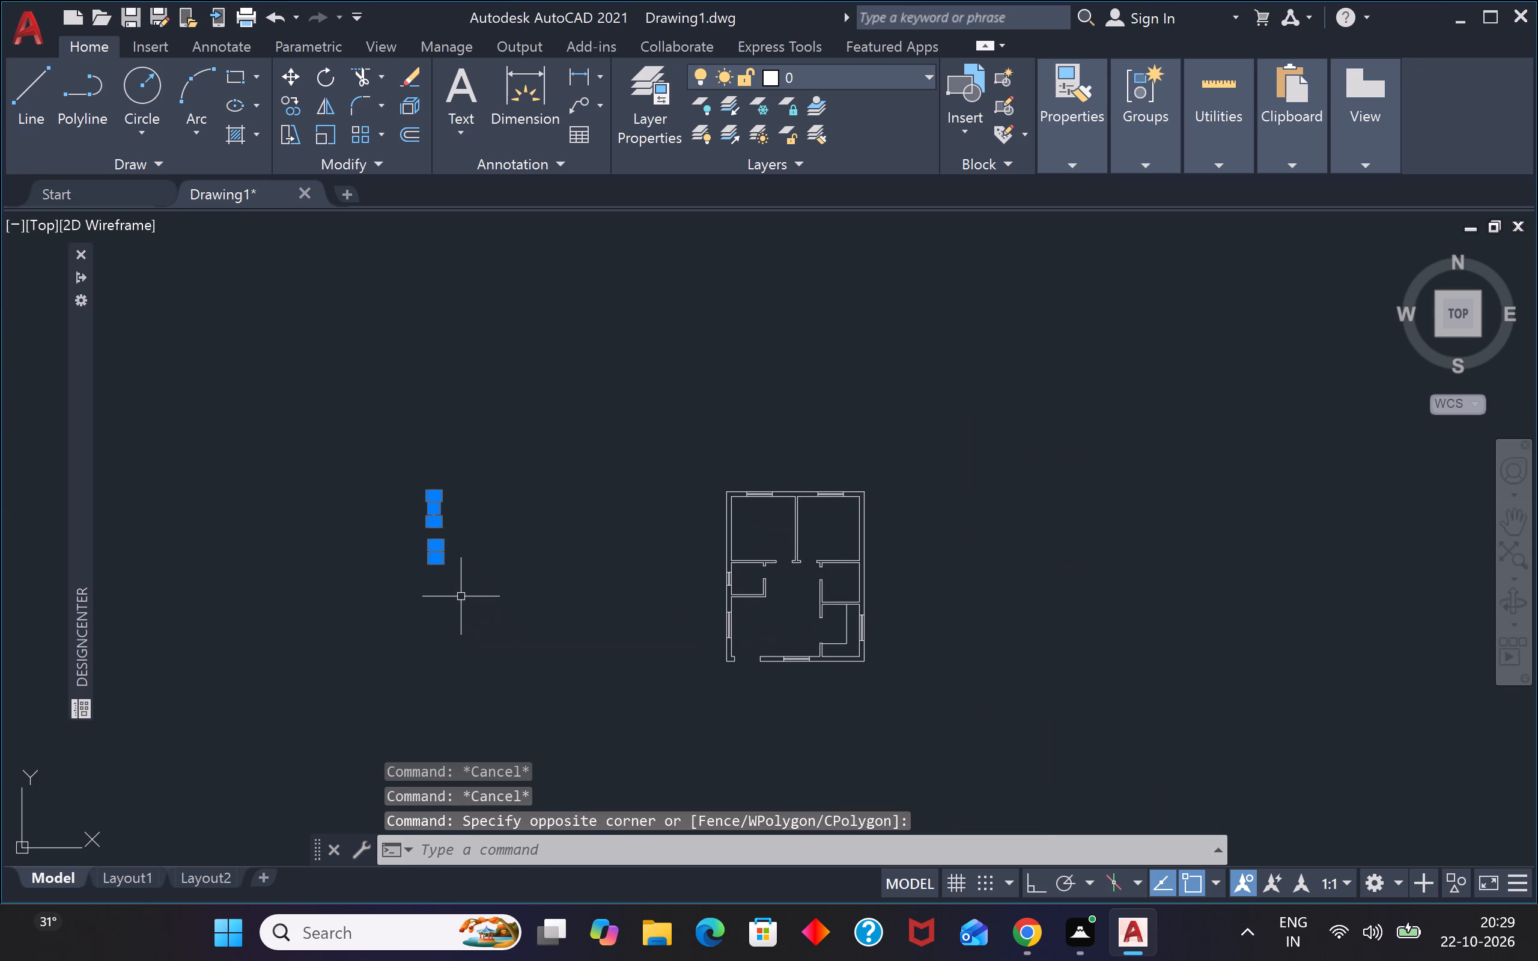
{"action": "key", "text": "Delete"}
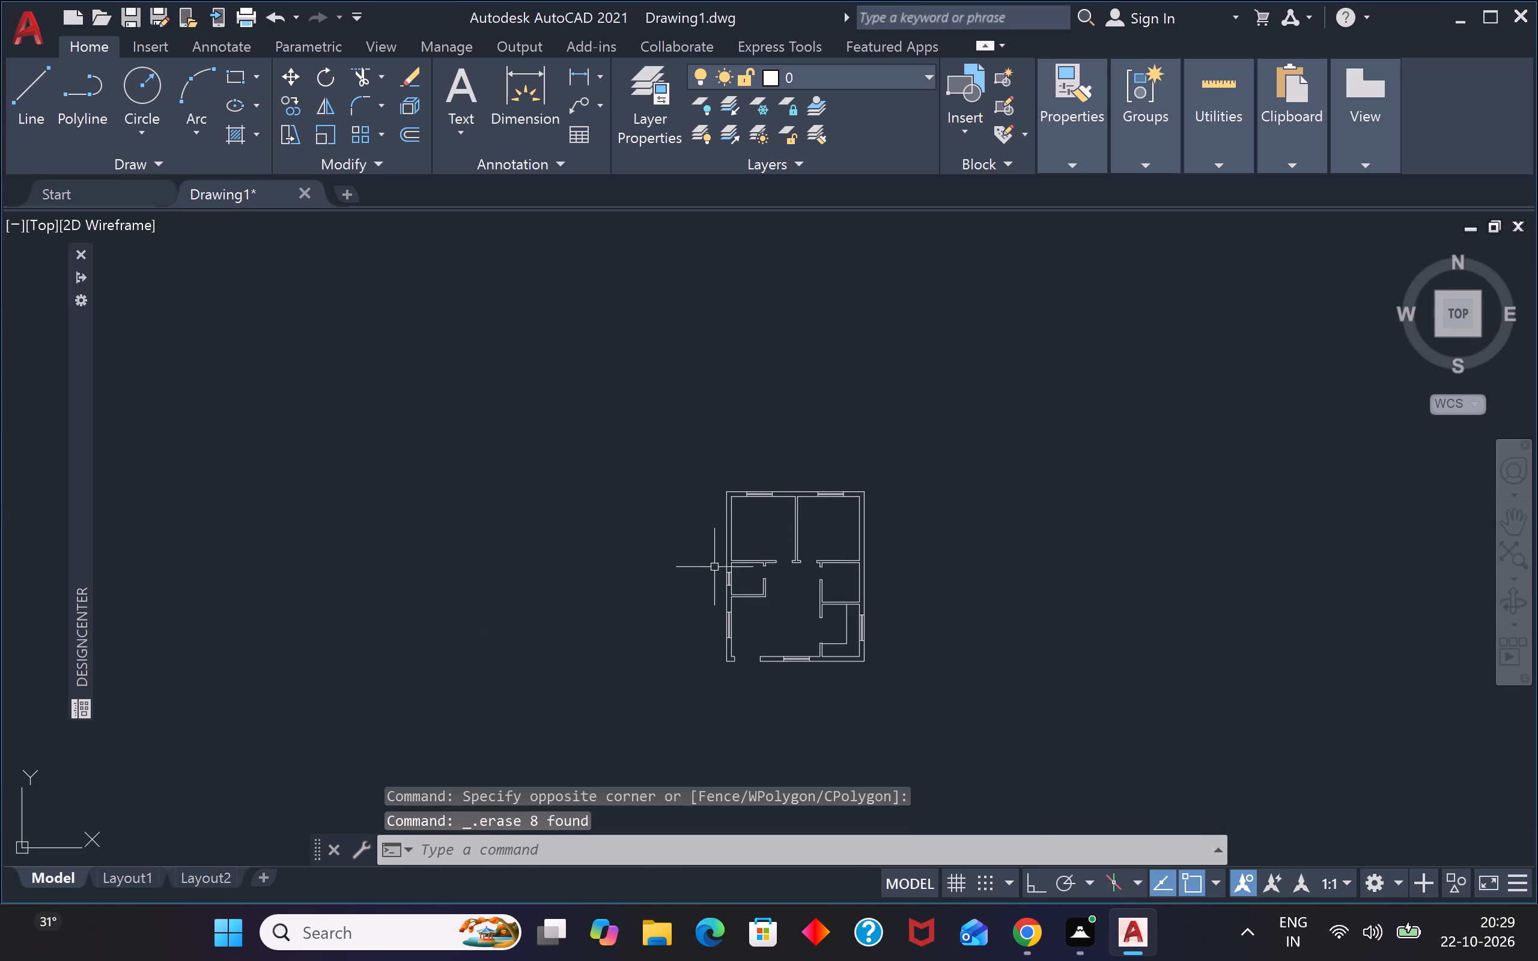
Insert the Toilet - top block from House Designer.dwg in DesignCenter, placing it in the empty space right of the floor plan.
{"action": "scroll", "coordinate": [757, 557], "scroll_direction": "up", "scroll_amount": 2}
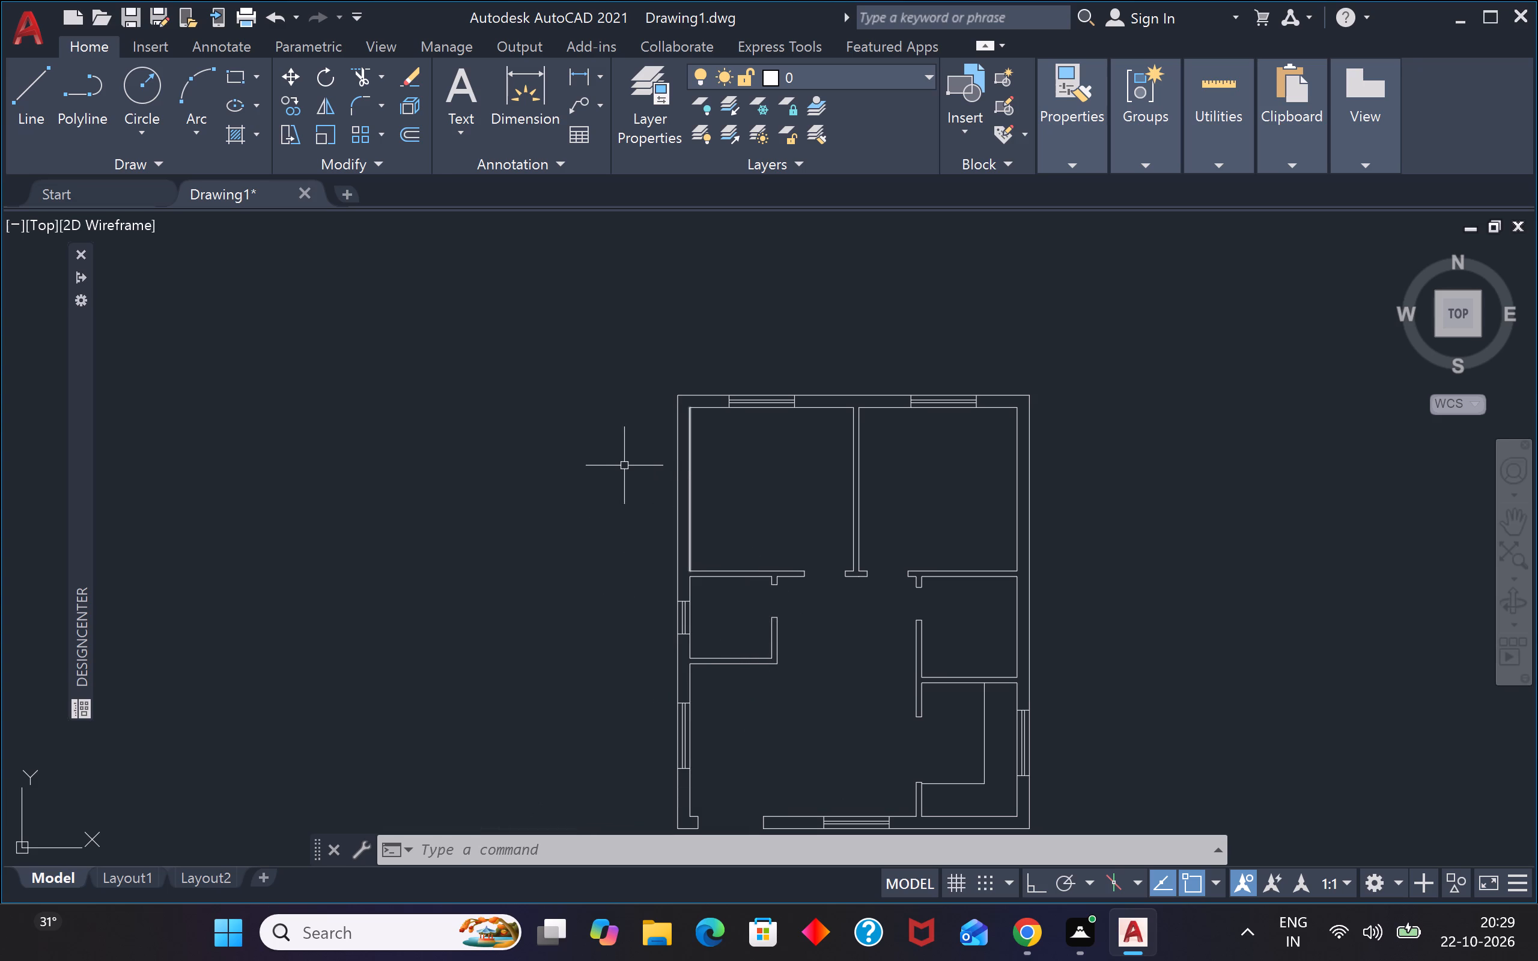
{"action": "key", "text": "ctrl+2"}
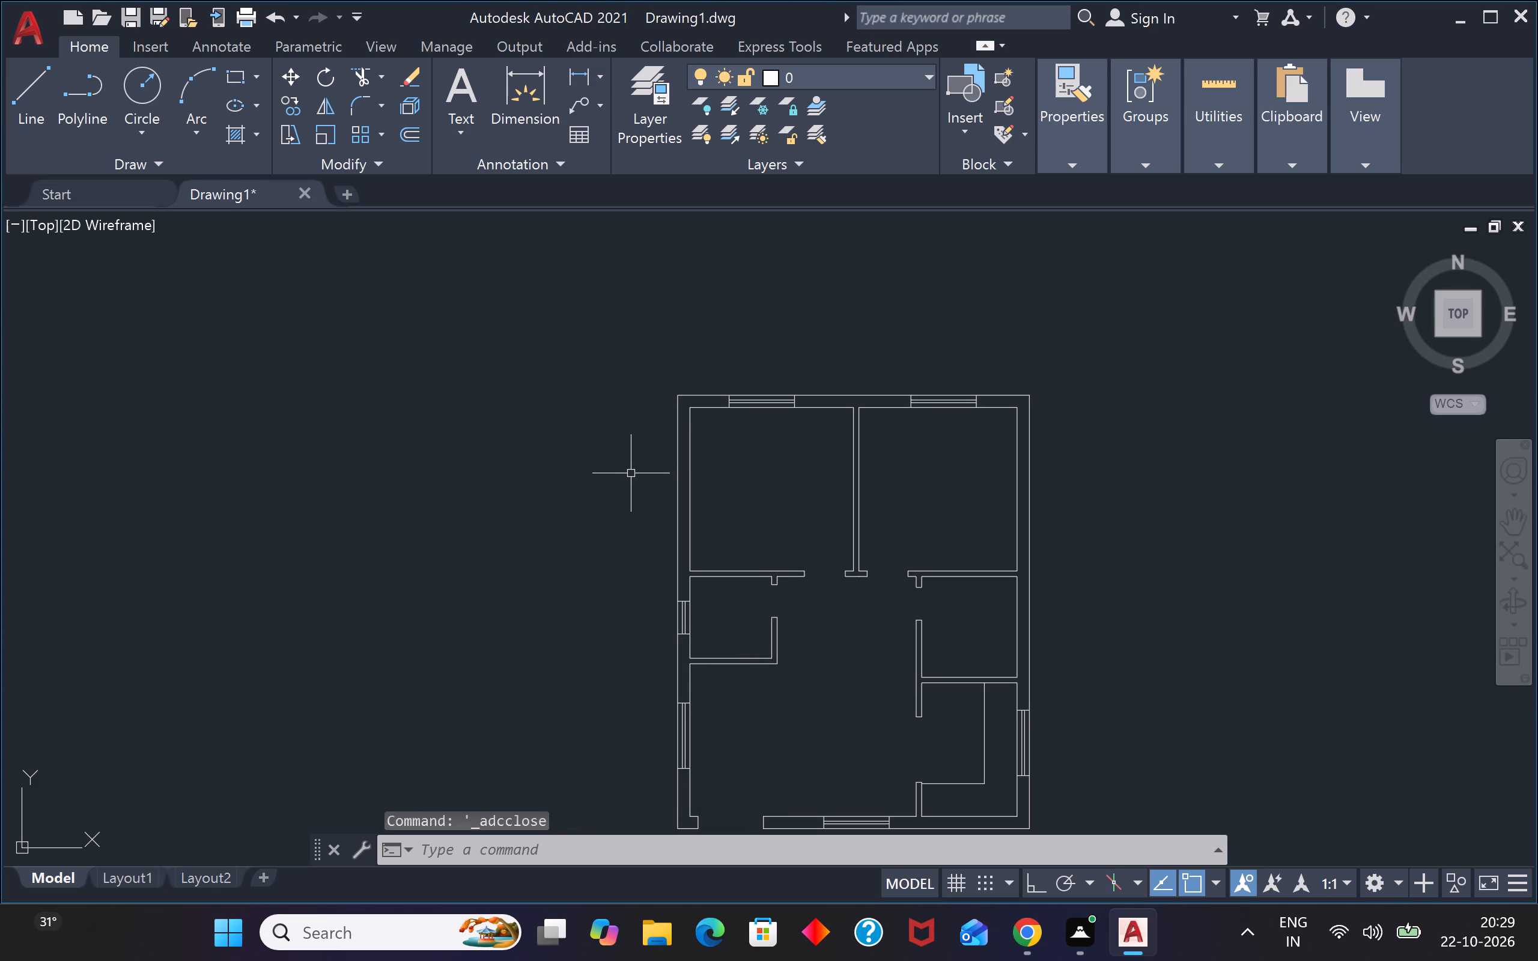
{"action": "key", "text": "ctrl+2"}
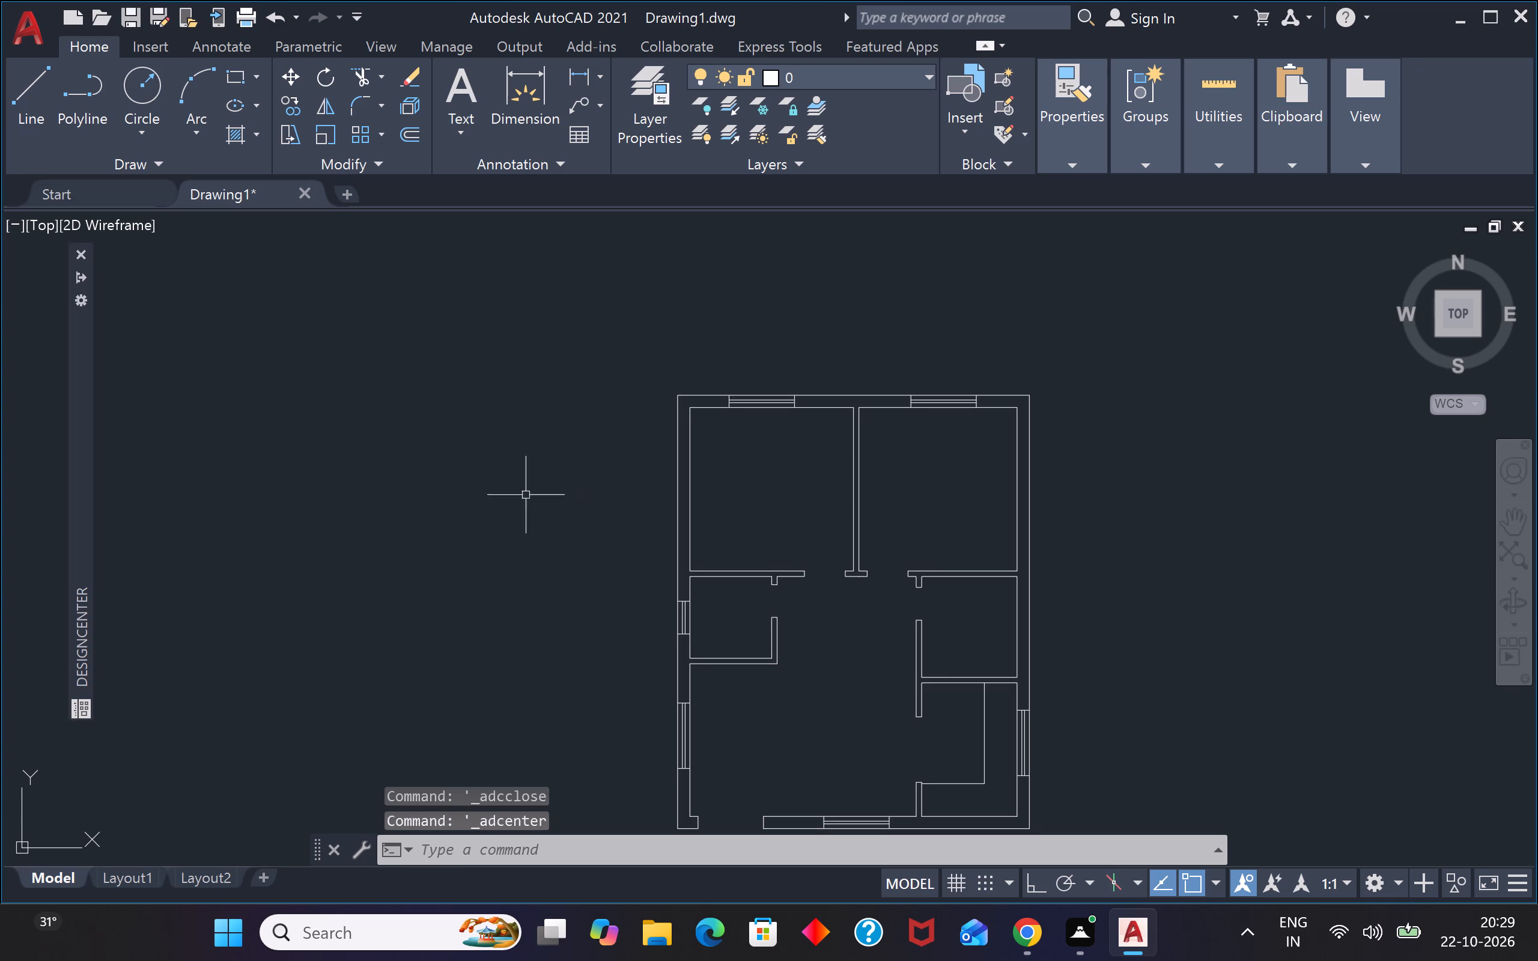
{"action": "left_click", "coordinate": [83, 479]}
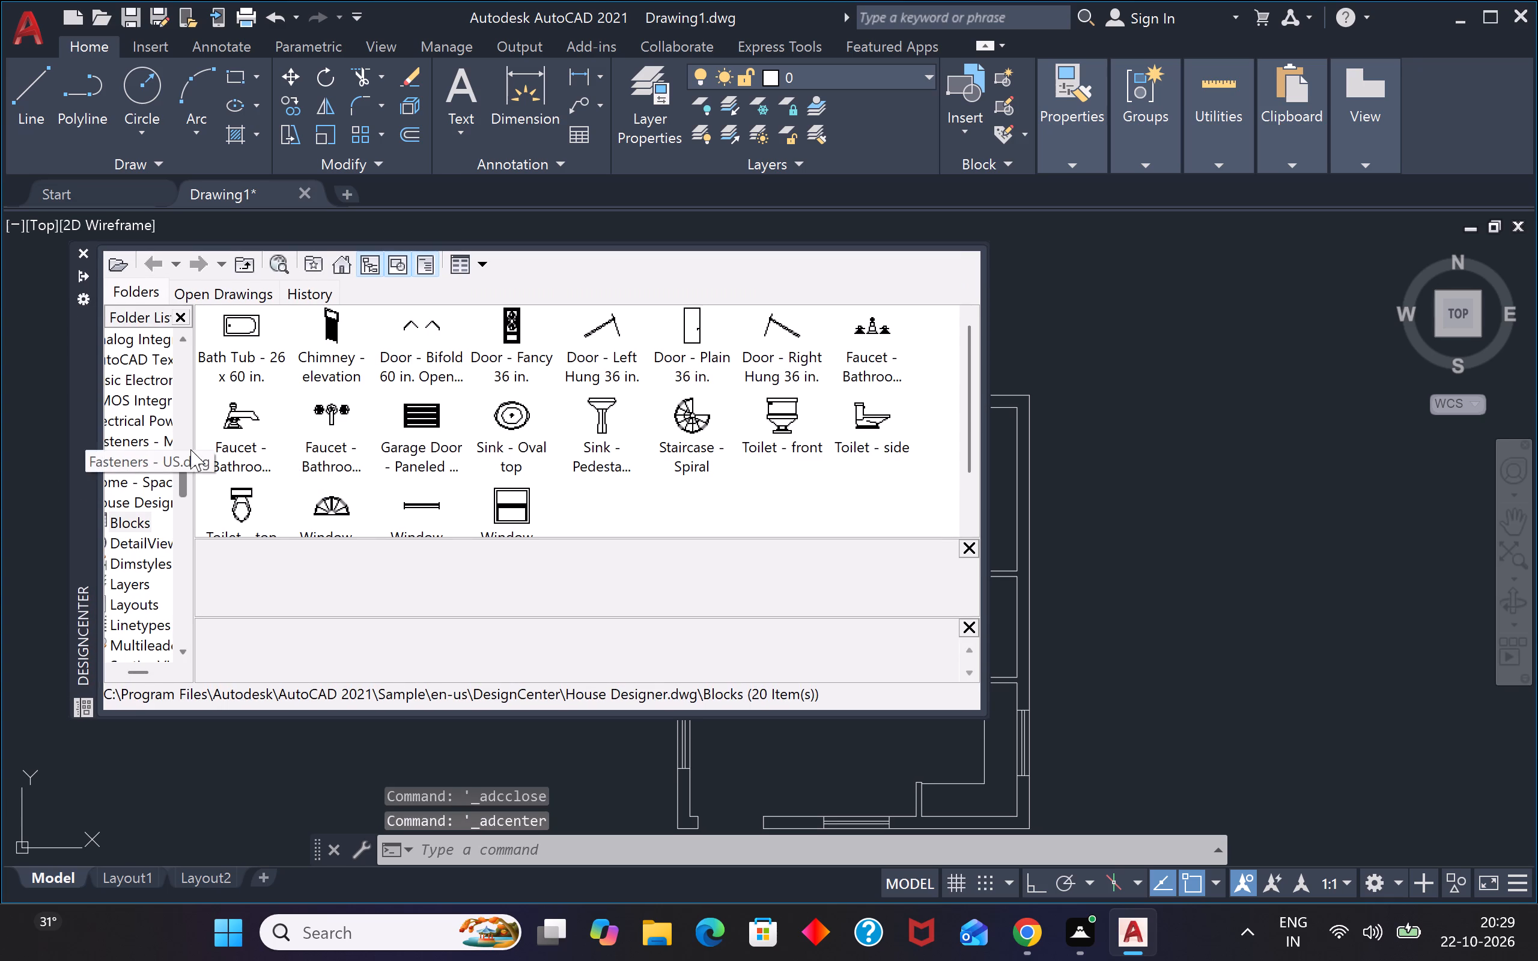
{"action": "scroll", "coordinate": [413, 421], "scroll_direction": "down", "scroll_amount": 2}
{"action": "left_click_drag", "start_coordinate": [245, 451], "coordinate": [1195, 458]}
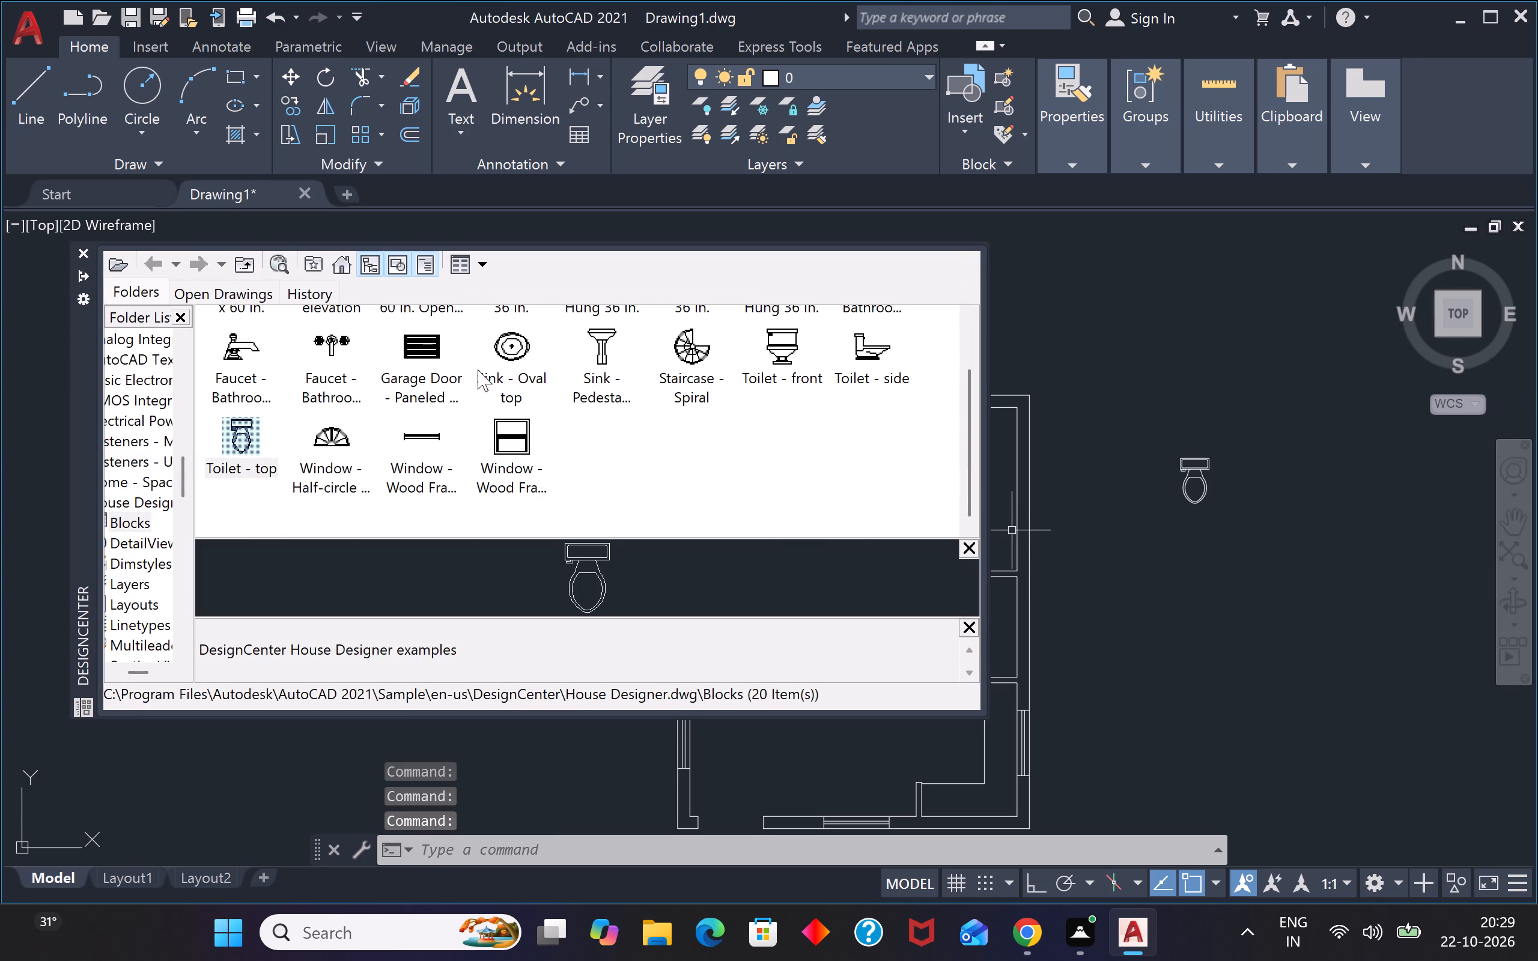
Insert the Sink - Oval top block below the toilet and set the top-view bathroom faucet block on the sink's upper edge.
{"action": "left_click_drag", "start_coordinate": [494, 363], "coordinate": [1202, 534]}
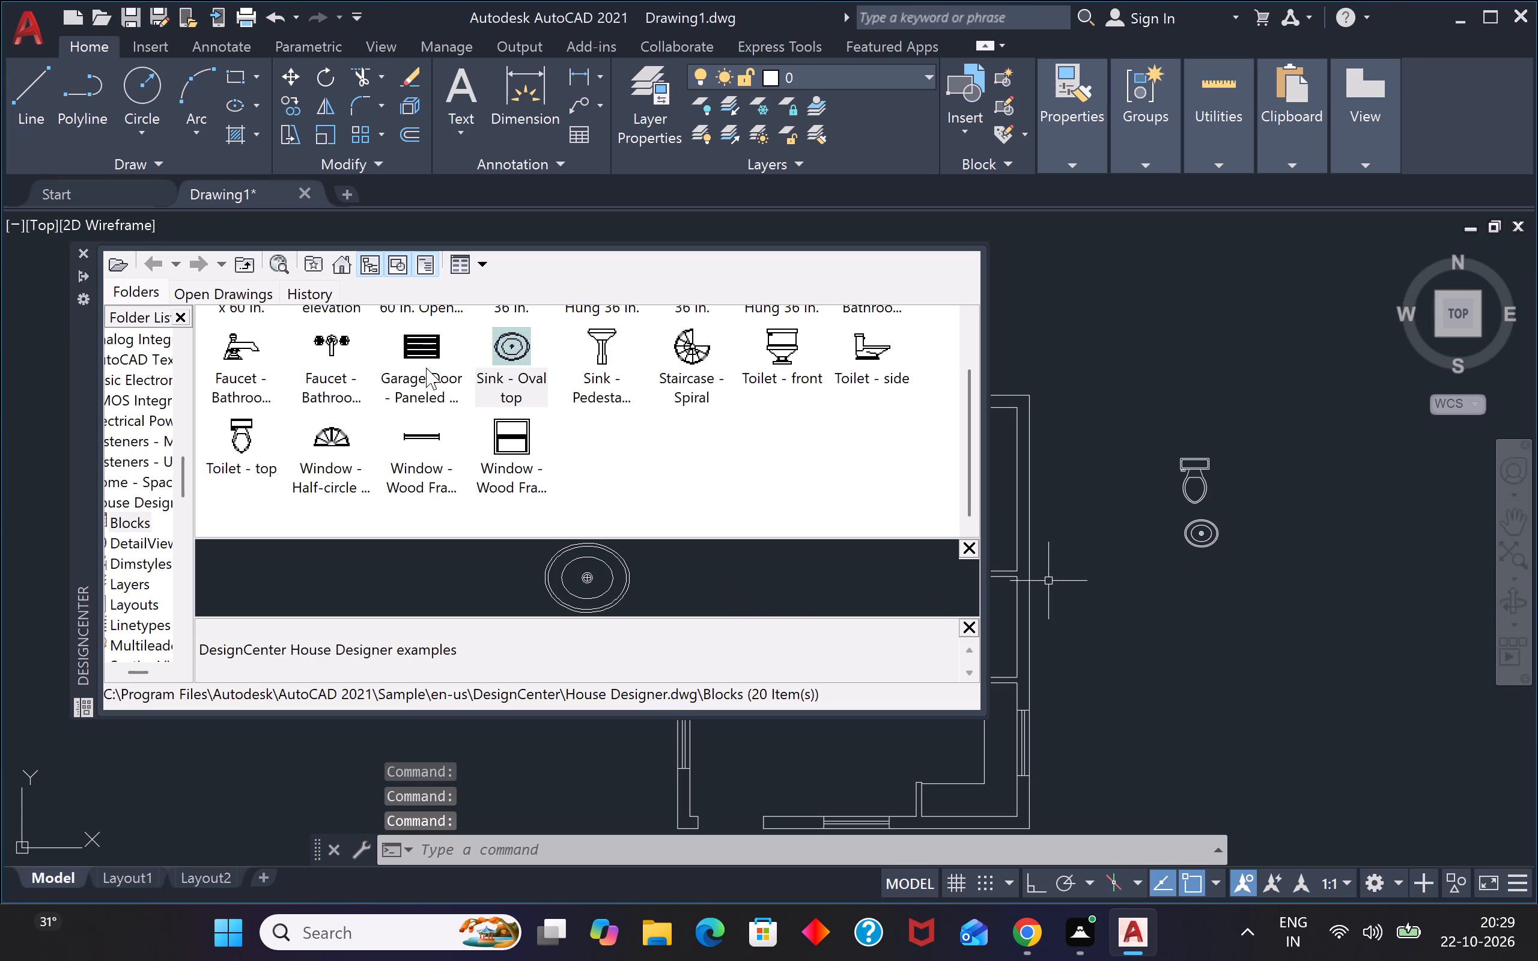
{"action": "left_click_drag", "start_coordinate": [329, 347], "coordinate": [1212, 523]}
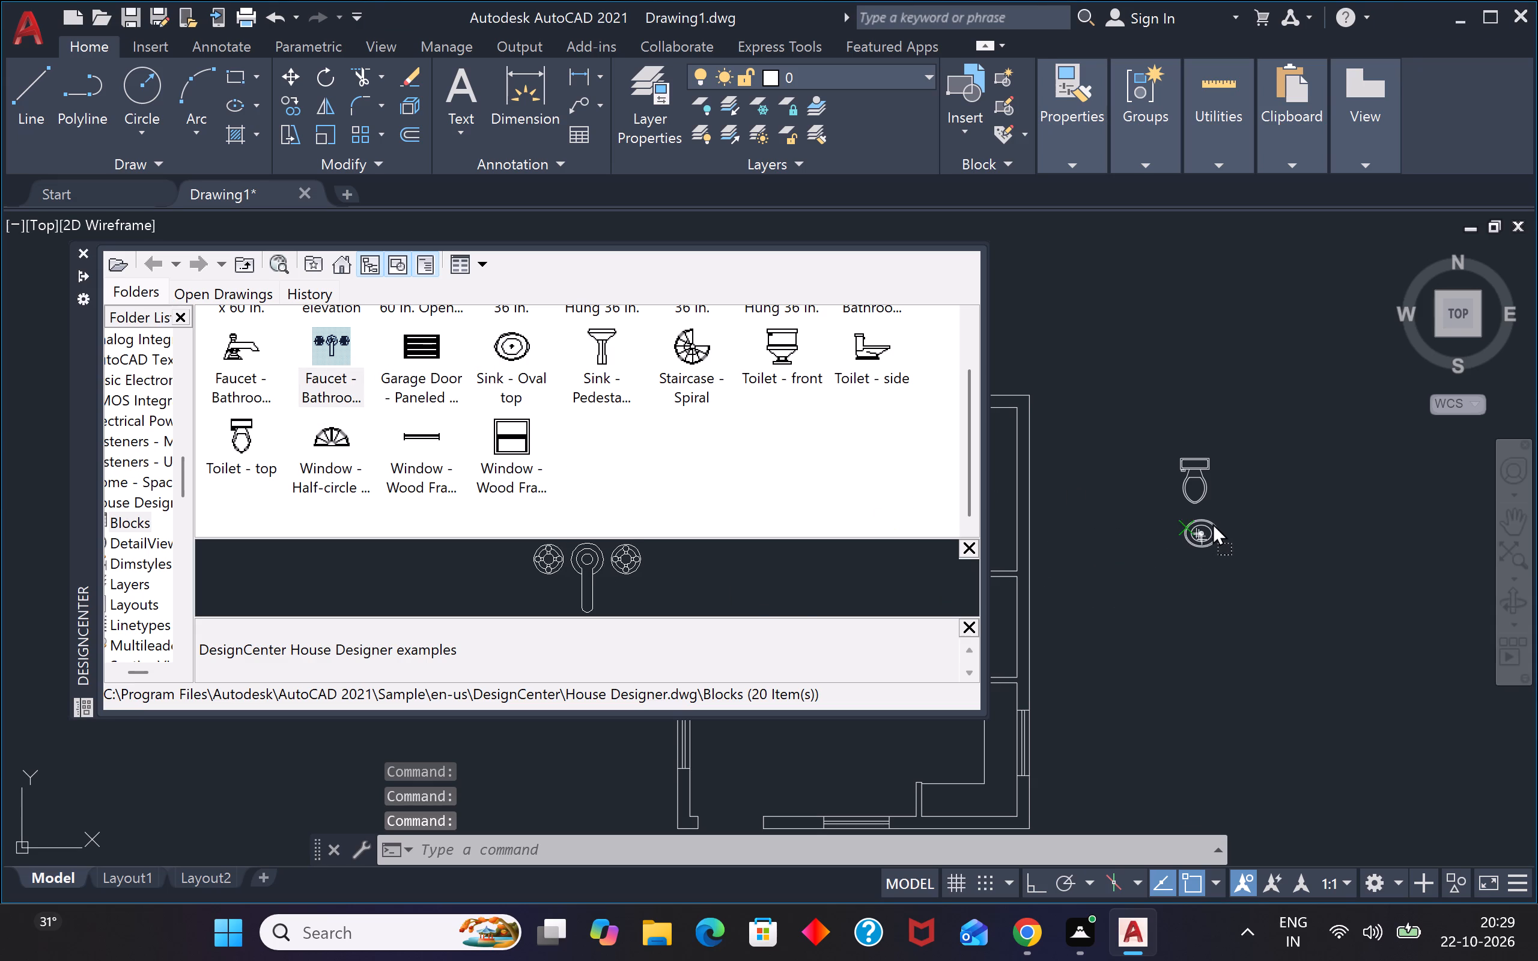
{"action": "left_click_drag", "start_coordinate": [1212, 523], "coordinate": [1201, 521]}
{"action": "left_click_drag", "start_coordinate": [1201, 521], "coordinate": [1199, 520]}
{"action": "scroll", "coordinate": [462, 399], "scroll_direction": "down", "scroll_amount": 3}
{"action": "scroll", "coordinate": [458, 378], "scroll_direction": "up", "scroll_amount": 3}
Insert the Bed - Queen block from Home - Space Planner.dwg below the oval sink, outside the plan.
{"action": "left_click", "coordinate": [243, 262]}
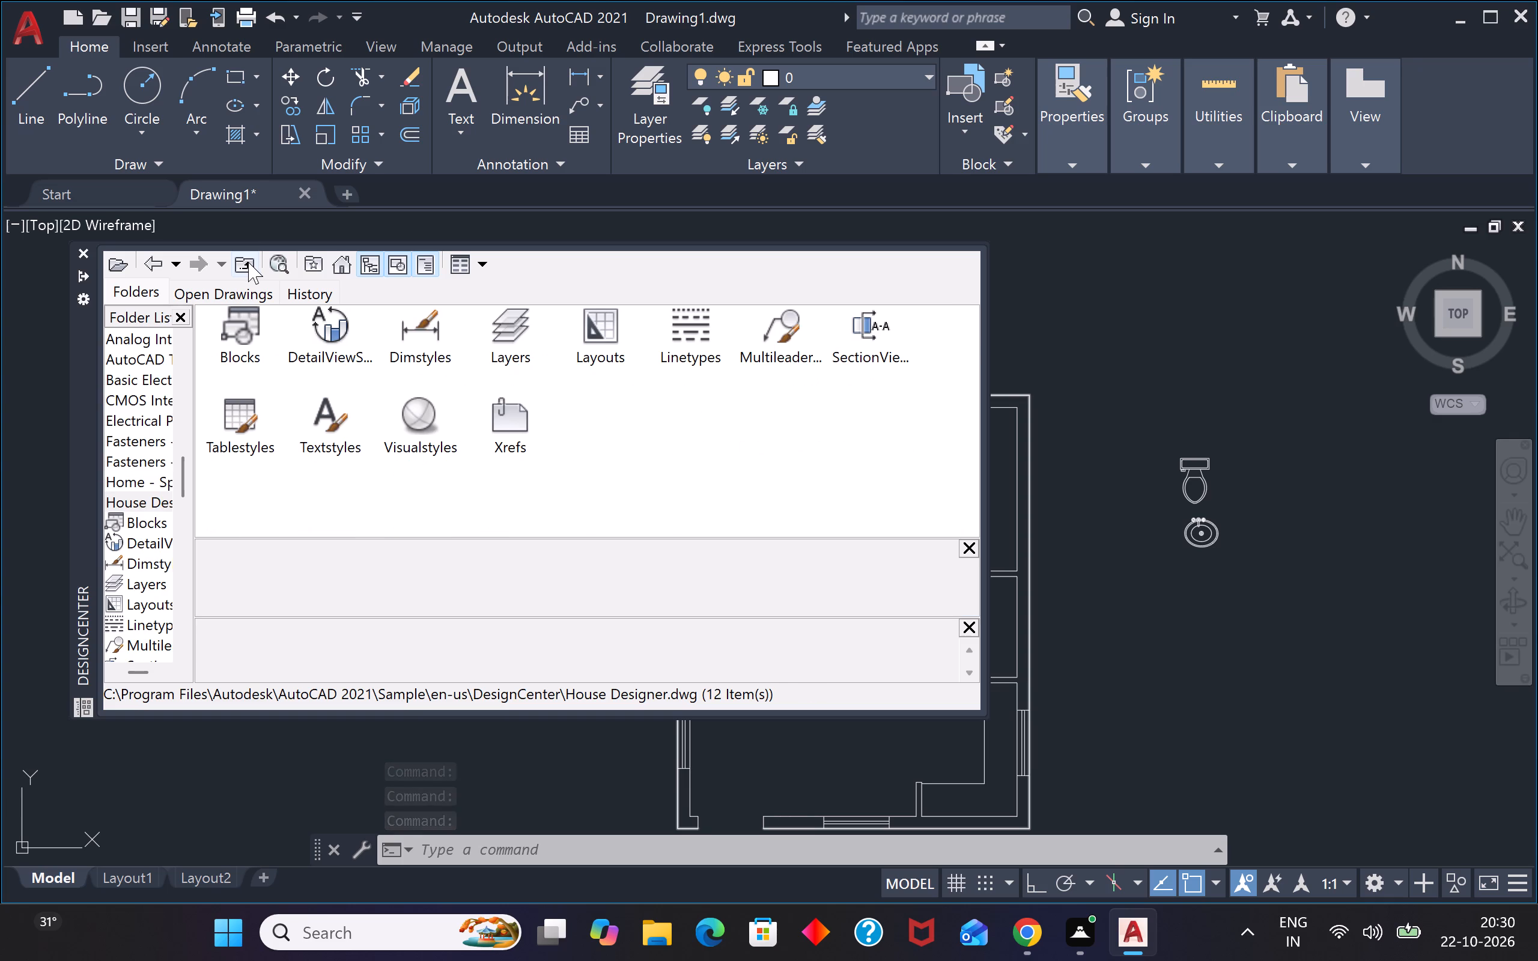
{"action": "left_click", "coordinate": [248, 262]}
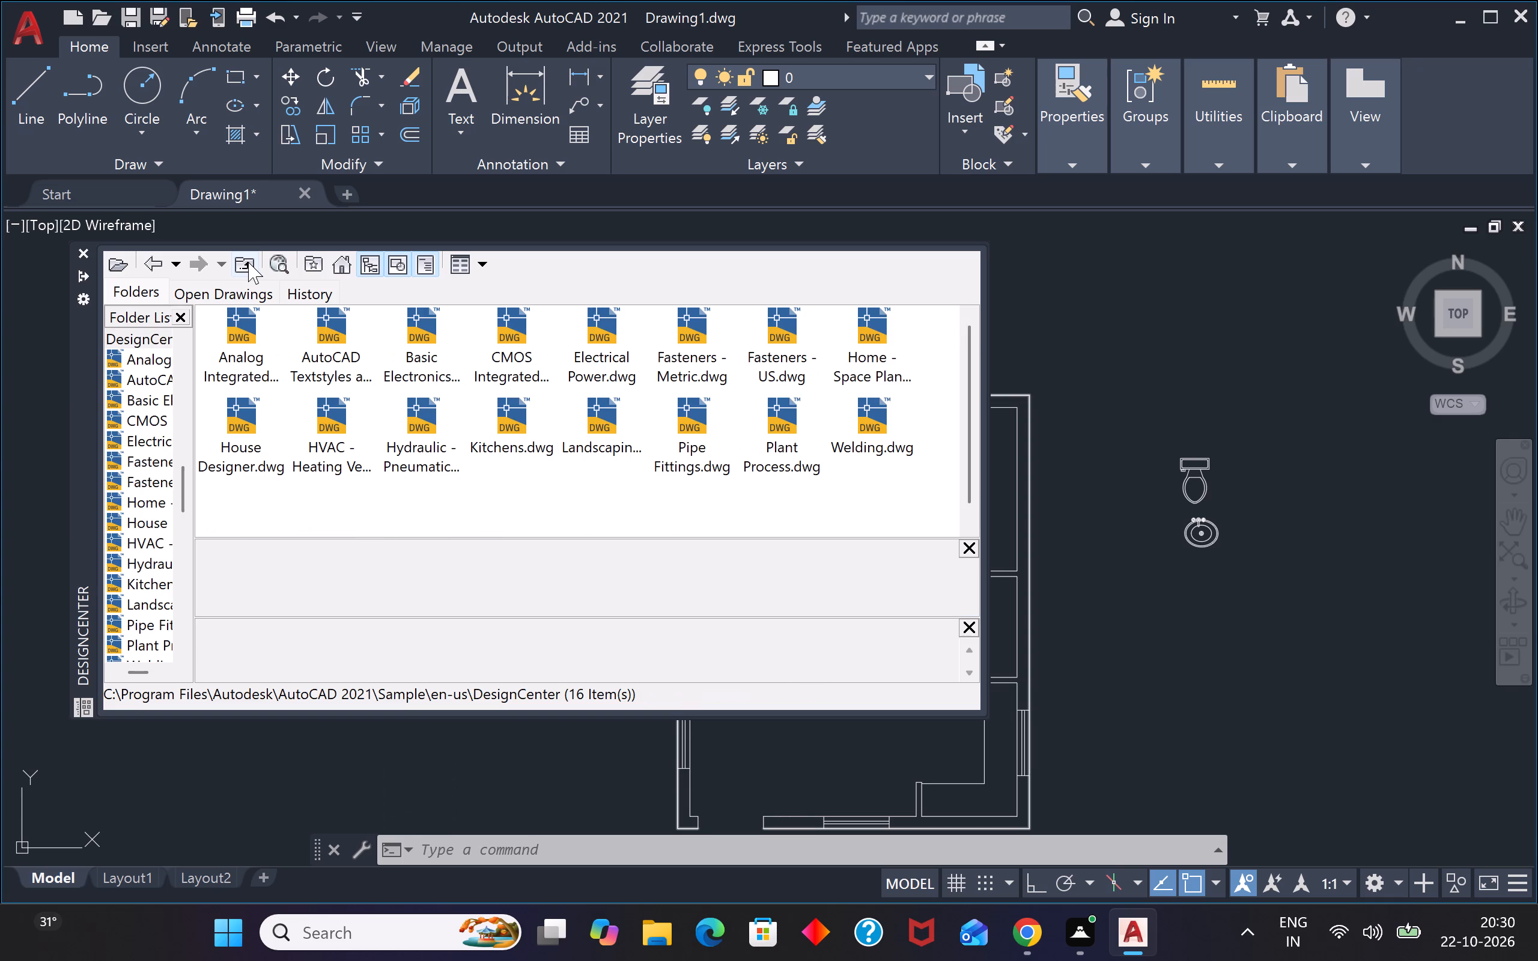
{"action": "left_click", "coordinate": [872, 356]}
{"action": "left_click", "coordinate": [871, 359]}
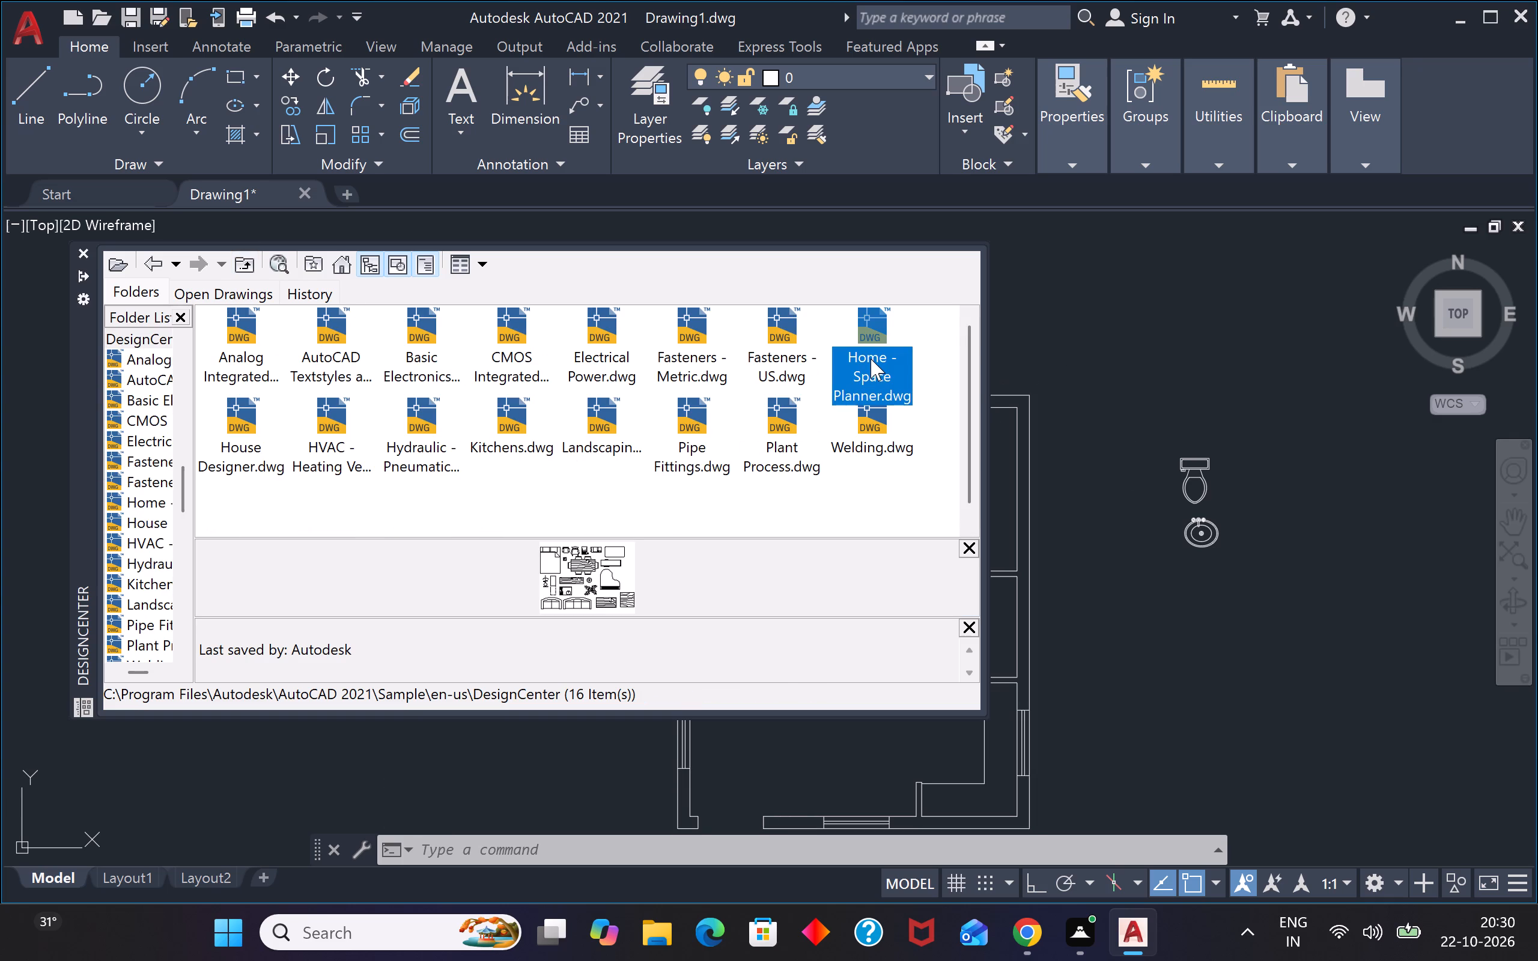
{"action": "double_click", "coordinate": [872, 334]}
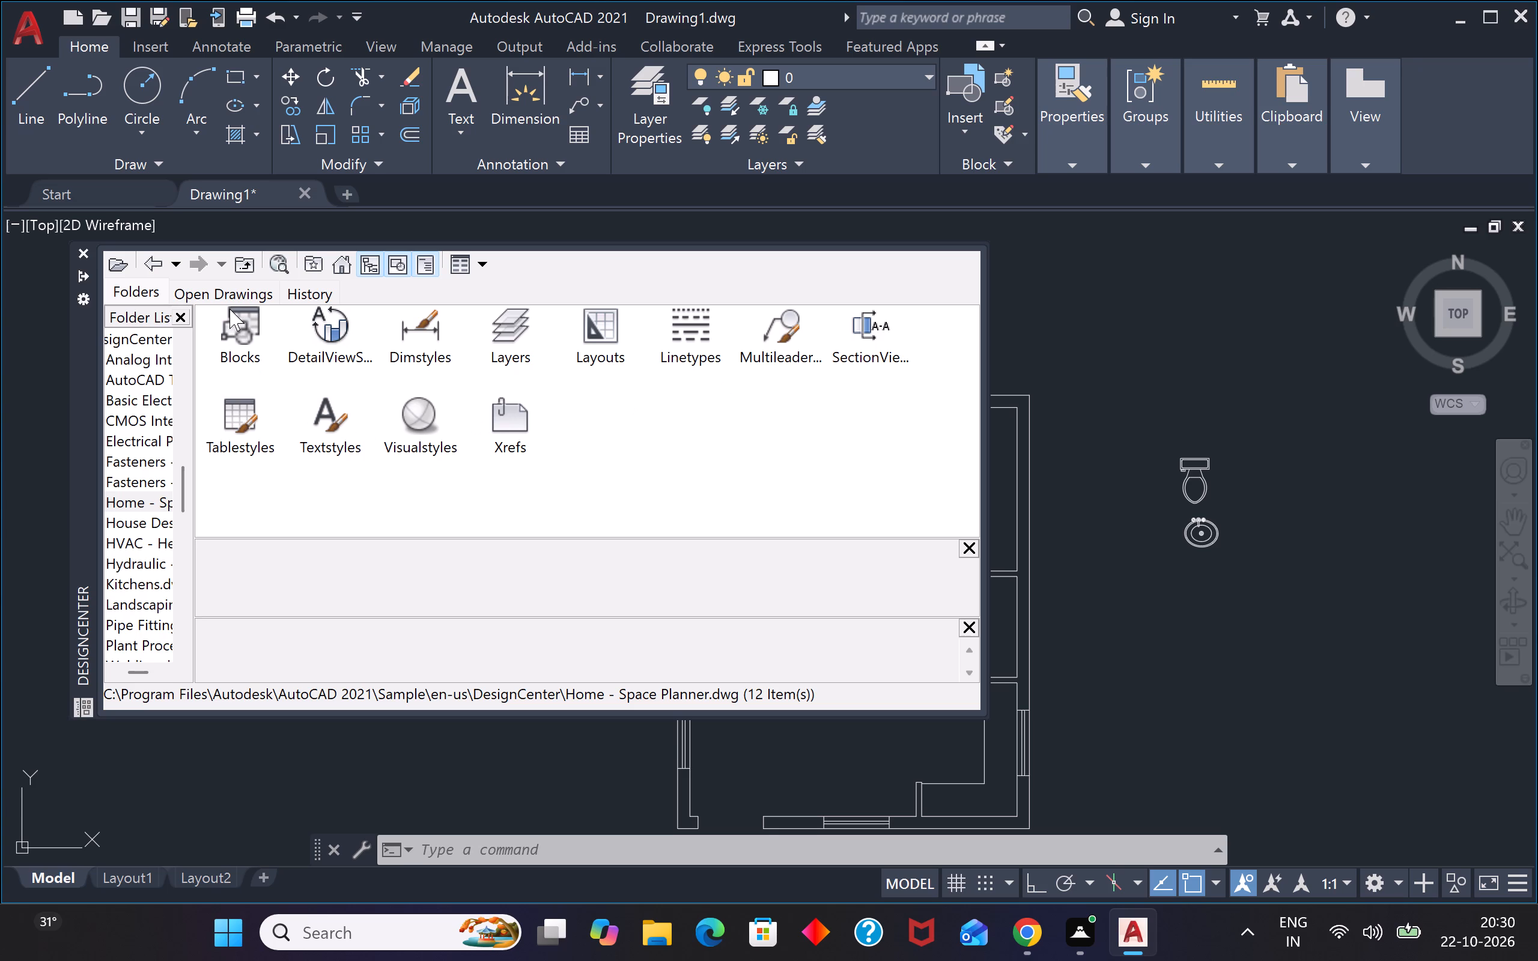
{"action": "double_click", "coordinate": [229, 309]}
{"action": "left_click_drag", "start_coordinate": [250, 335], "coordinate": [369, 399]}
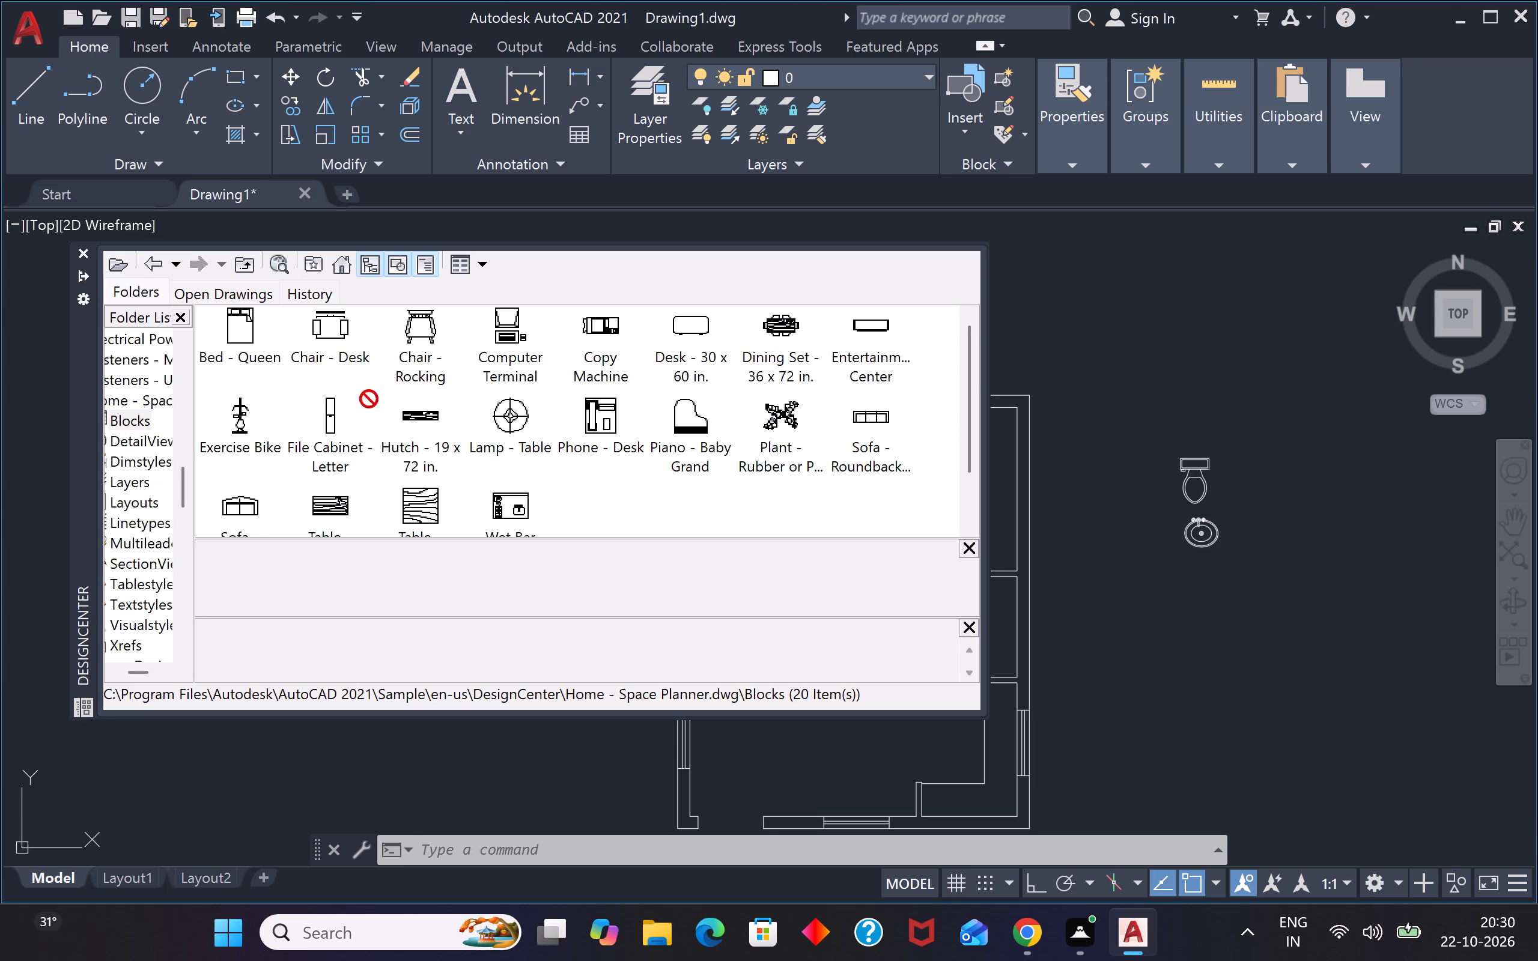
{"action": "left_click_drag", "start_coordinate": [369, 399], "coordinate": [1147, 599]}
Insert the Dining Set - 36 x 72 in. block above the toilet, outside the plan.
{"action": "scroll", "coordinate": [464, 449], "scroll_direction": "down", "scroll_amount": 1}
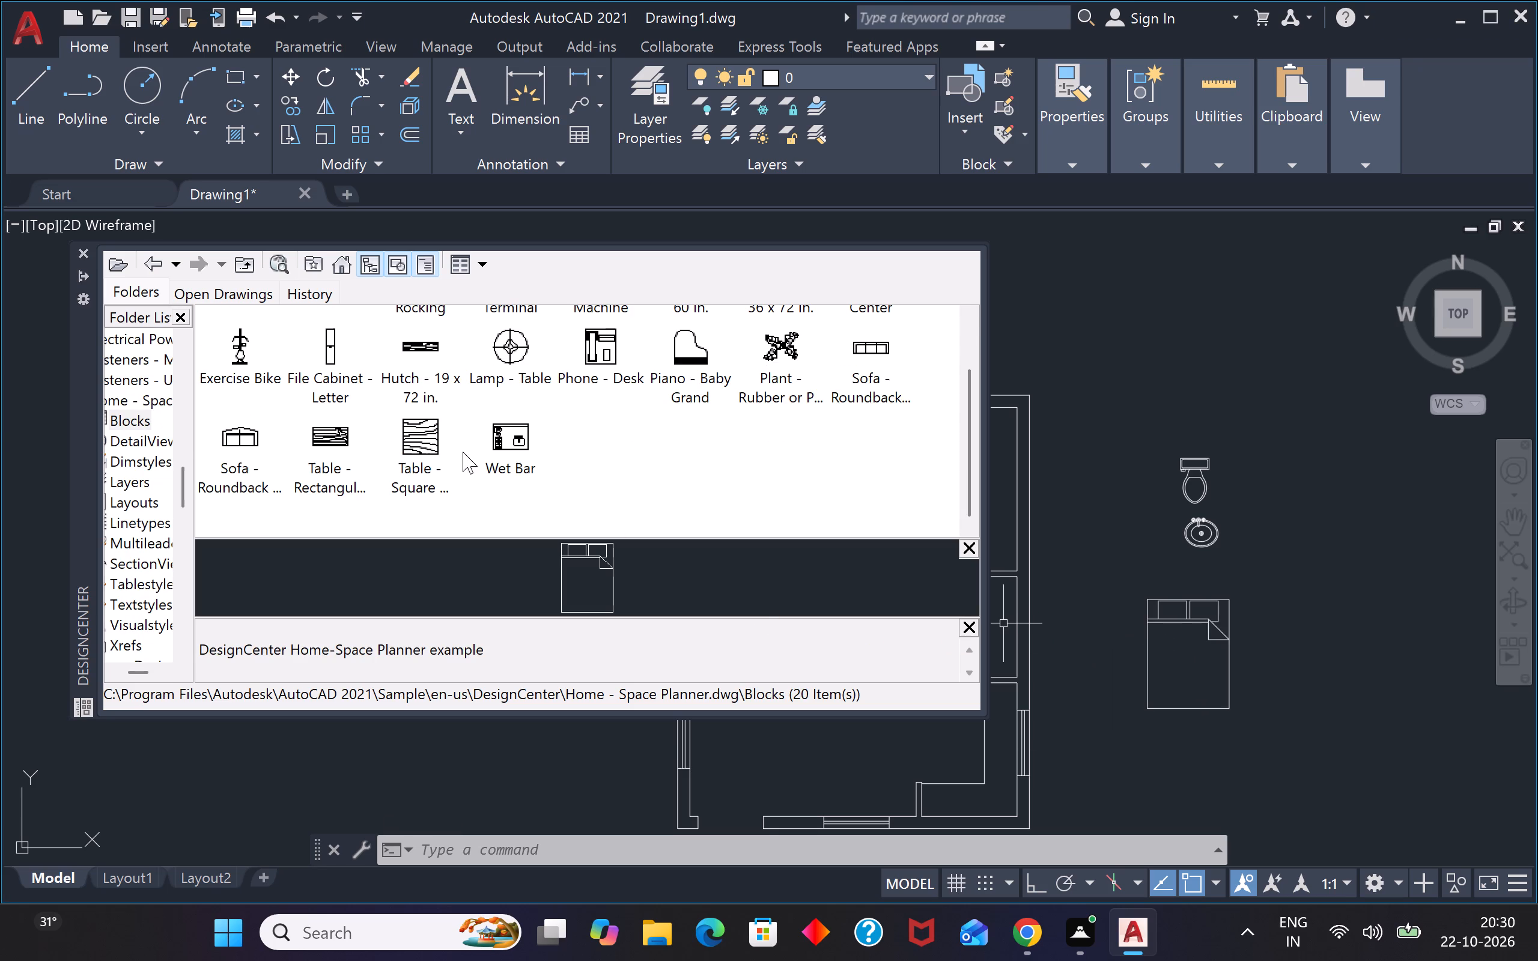
{"action": "scroll", "coordinate": [587, 384], "scroll_direction": "up", "scroll_amount": 2}
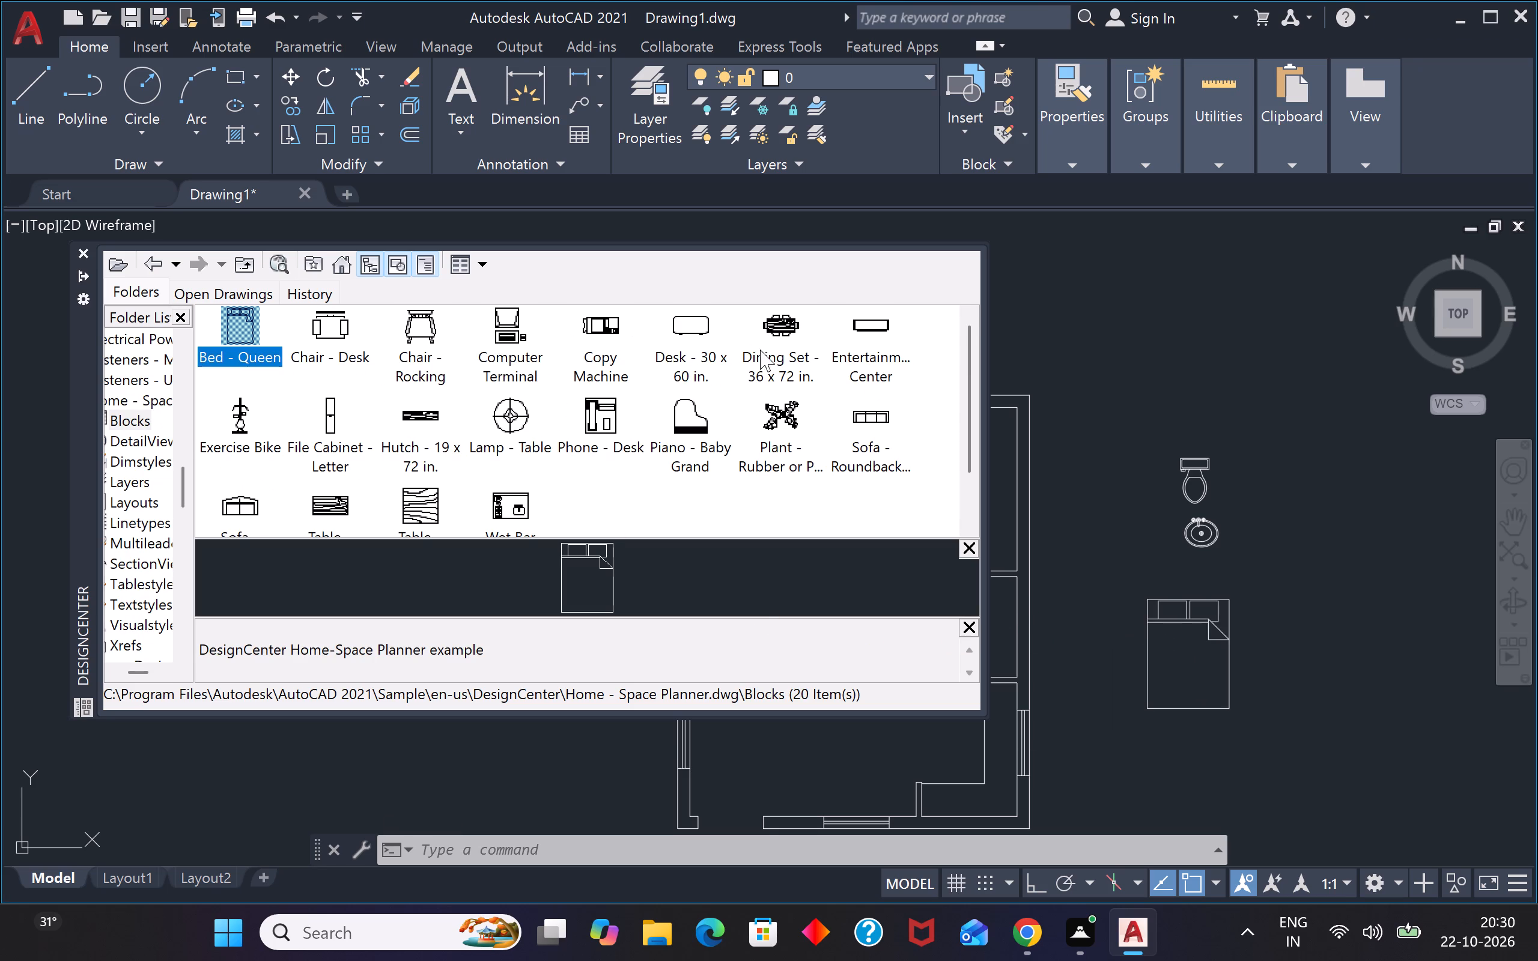
{"action": "left_click_drag", "start_coordinate": [774, 335], "coordinate": [1197, 360]}
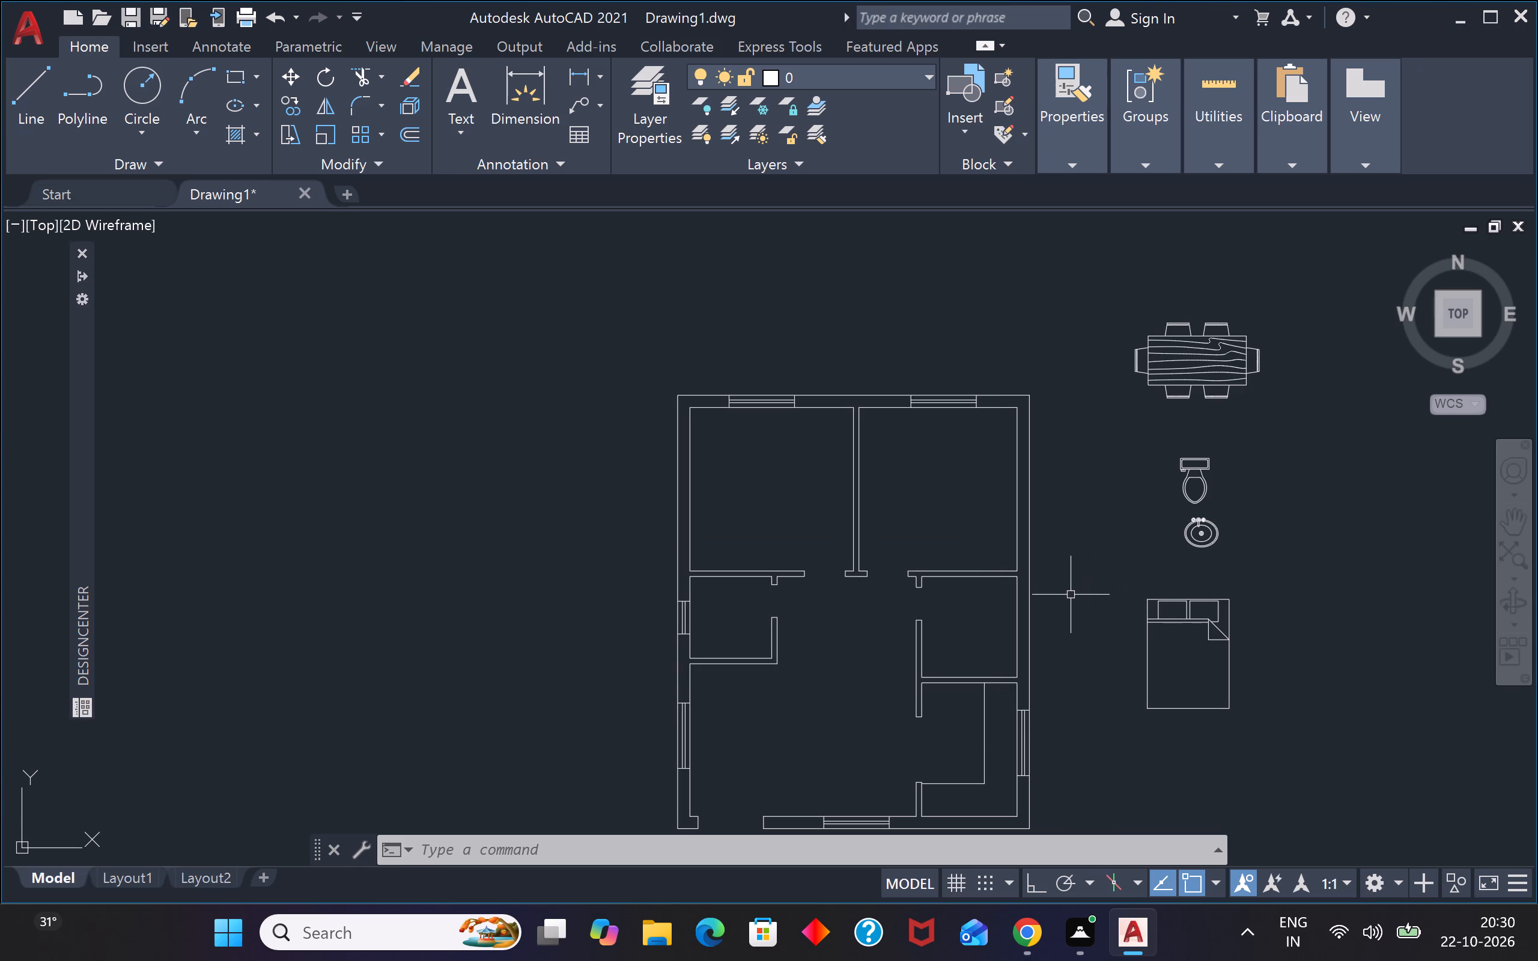
Insert the Range-Oven - 30 in top block from Kitchens.dwg to the right of the toilet.
{"action": "left_click", "coordinate": [84, 426]}
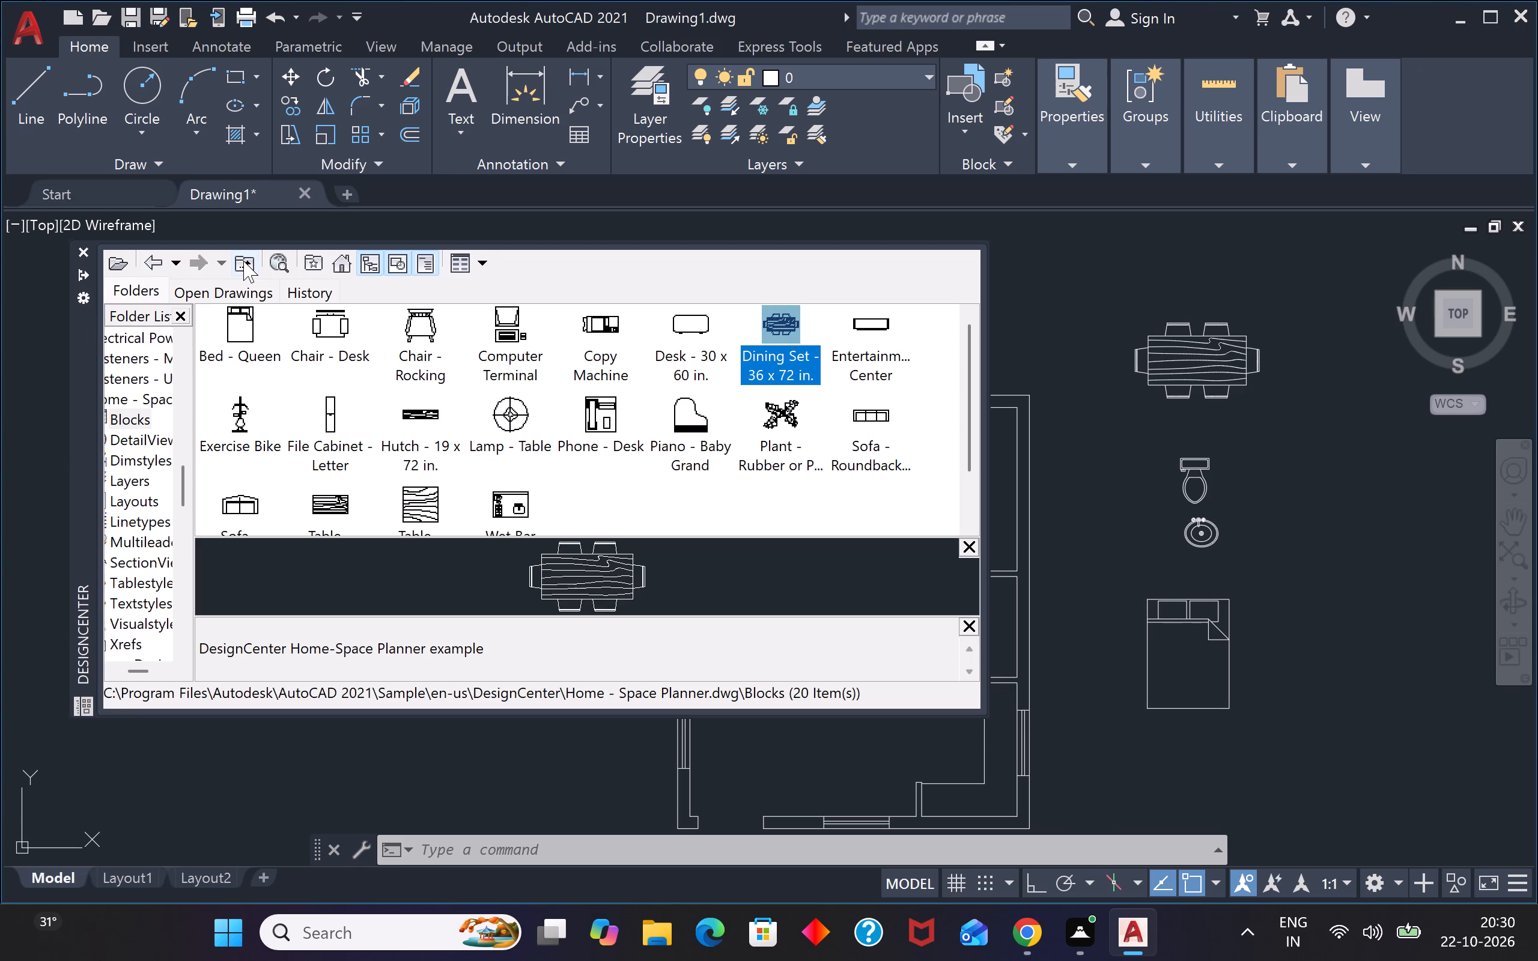
{"action": "double_click", "coordinate": [243, 261]}
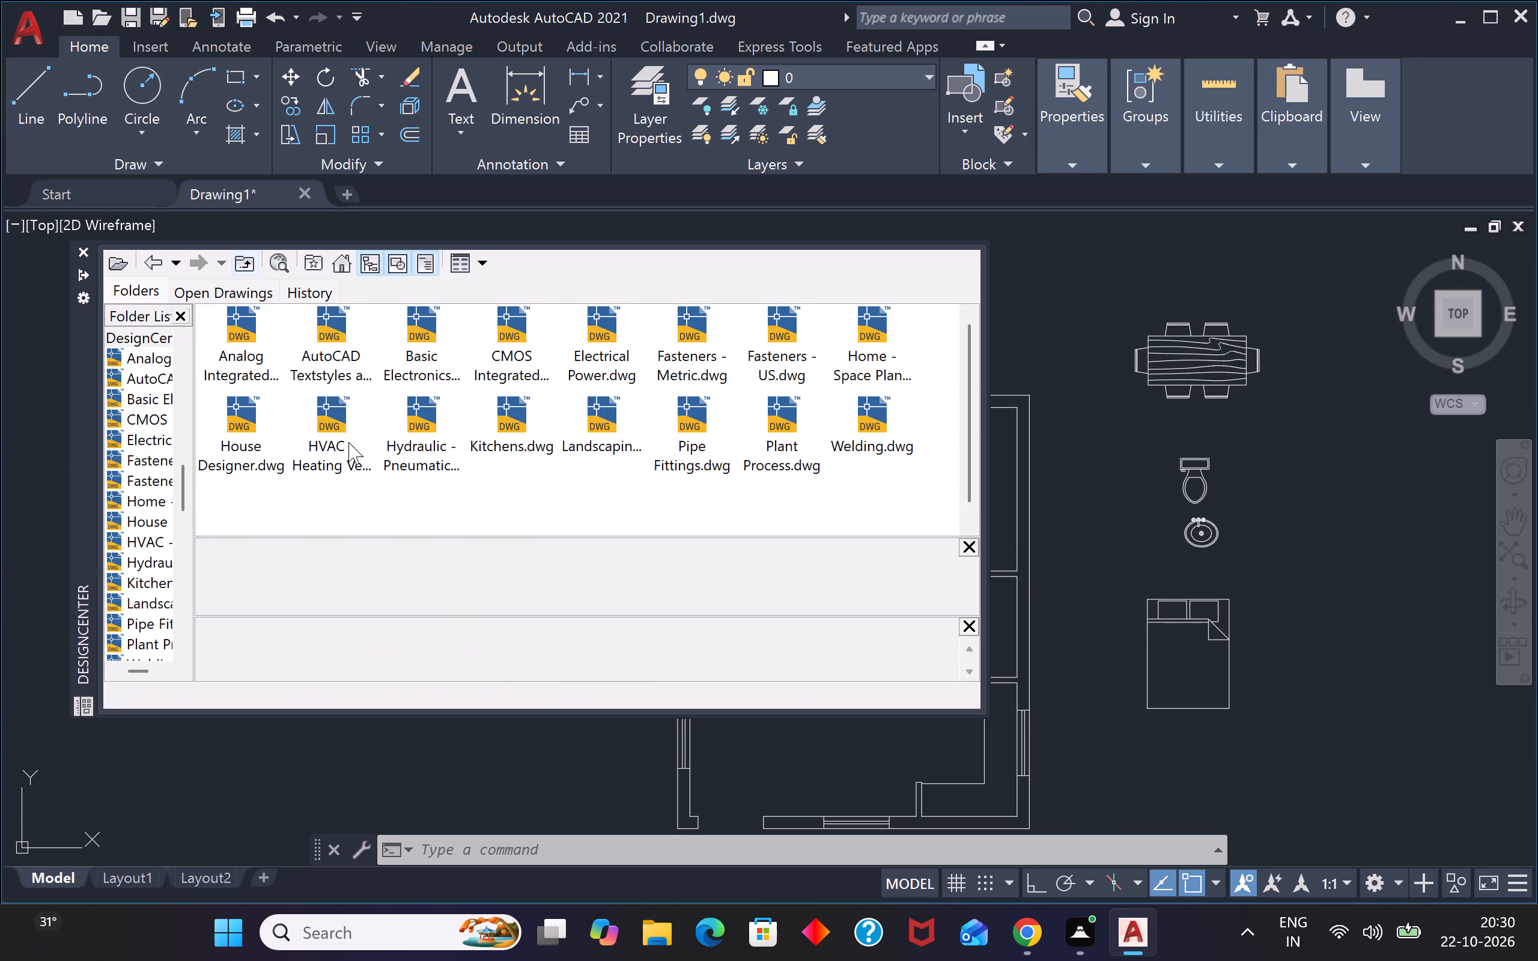
{"action": "double_click", "coordinate": [515, 421]}
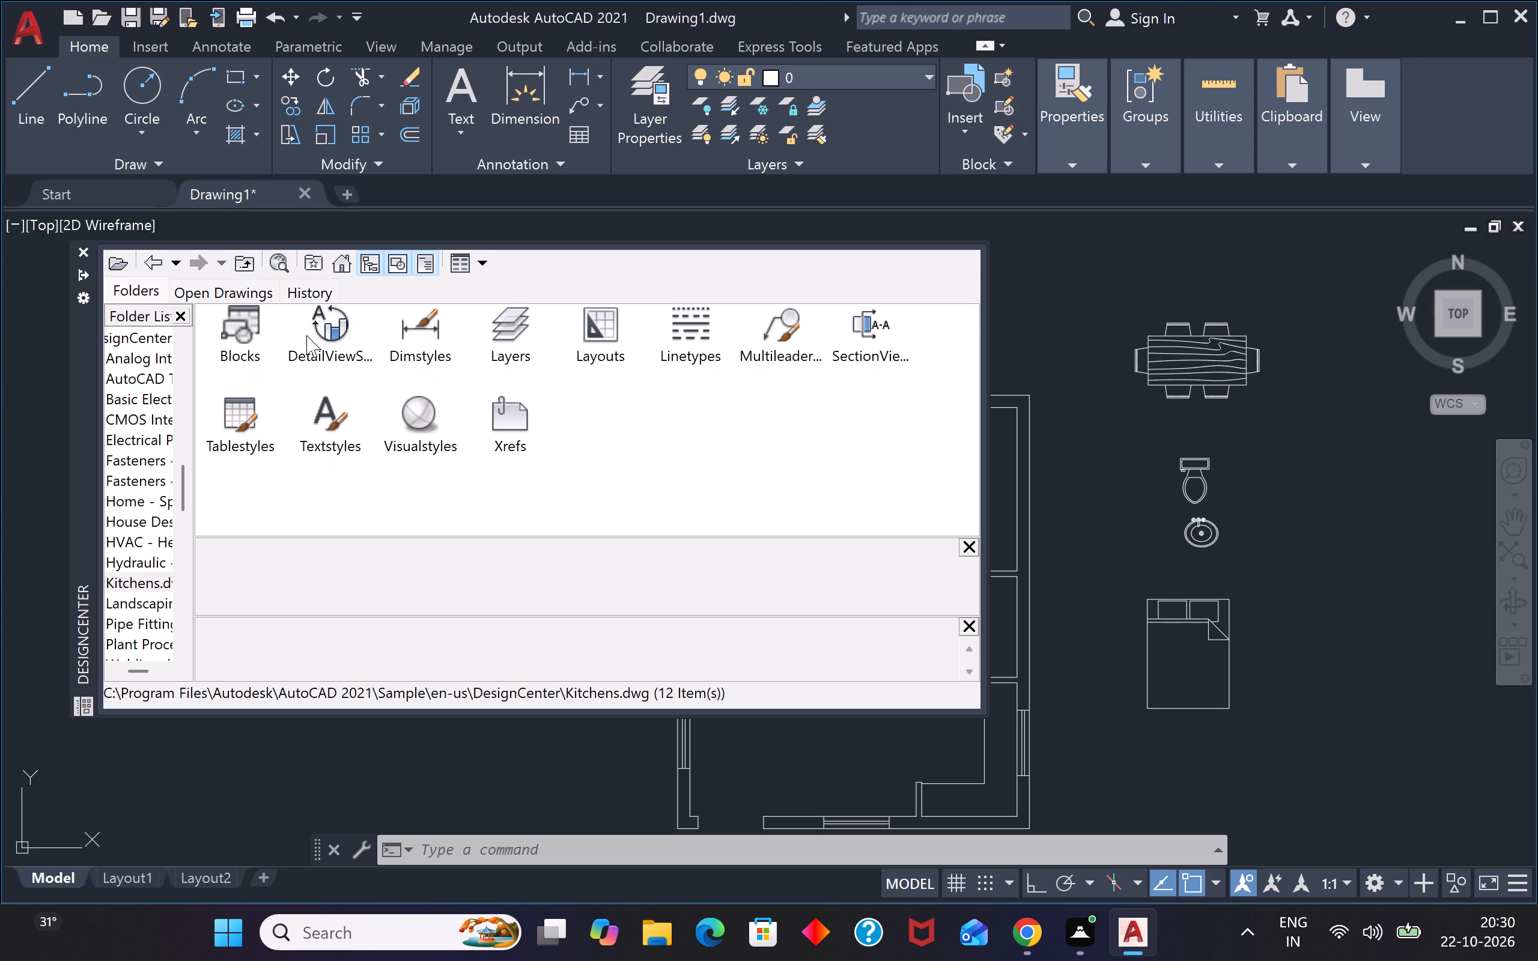
{"action": "double_click", "coordinate": [240, 336]}
{"action": "scroll", "coordinate": [265, 348], "scroll_direction": "down", "scroll_amount": 2}
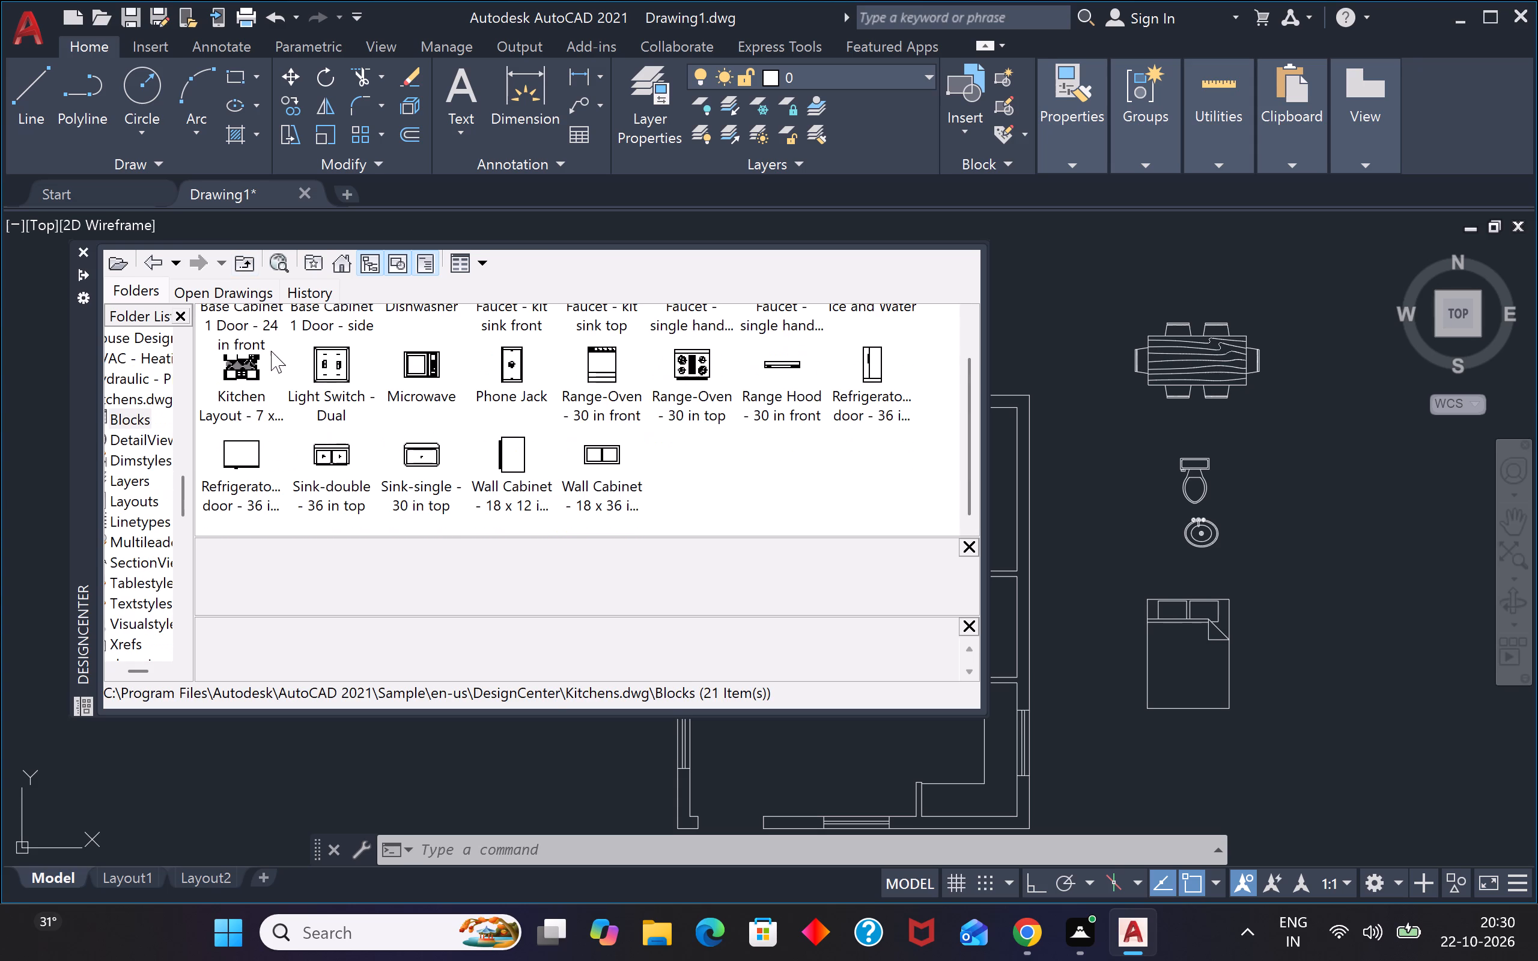
{"action": "left_click_drag", "start_coordinate": [678, 363], "coordinate": [1278, 441]}
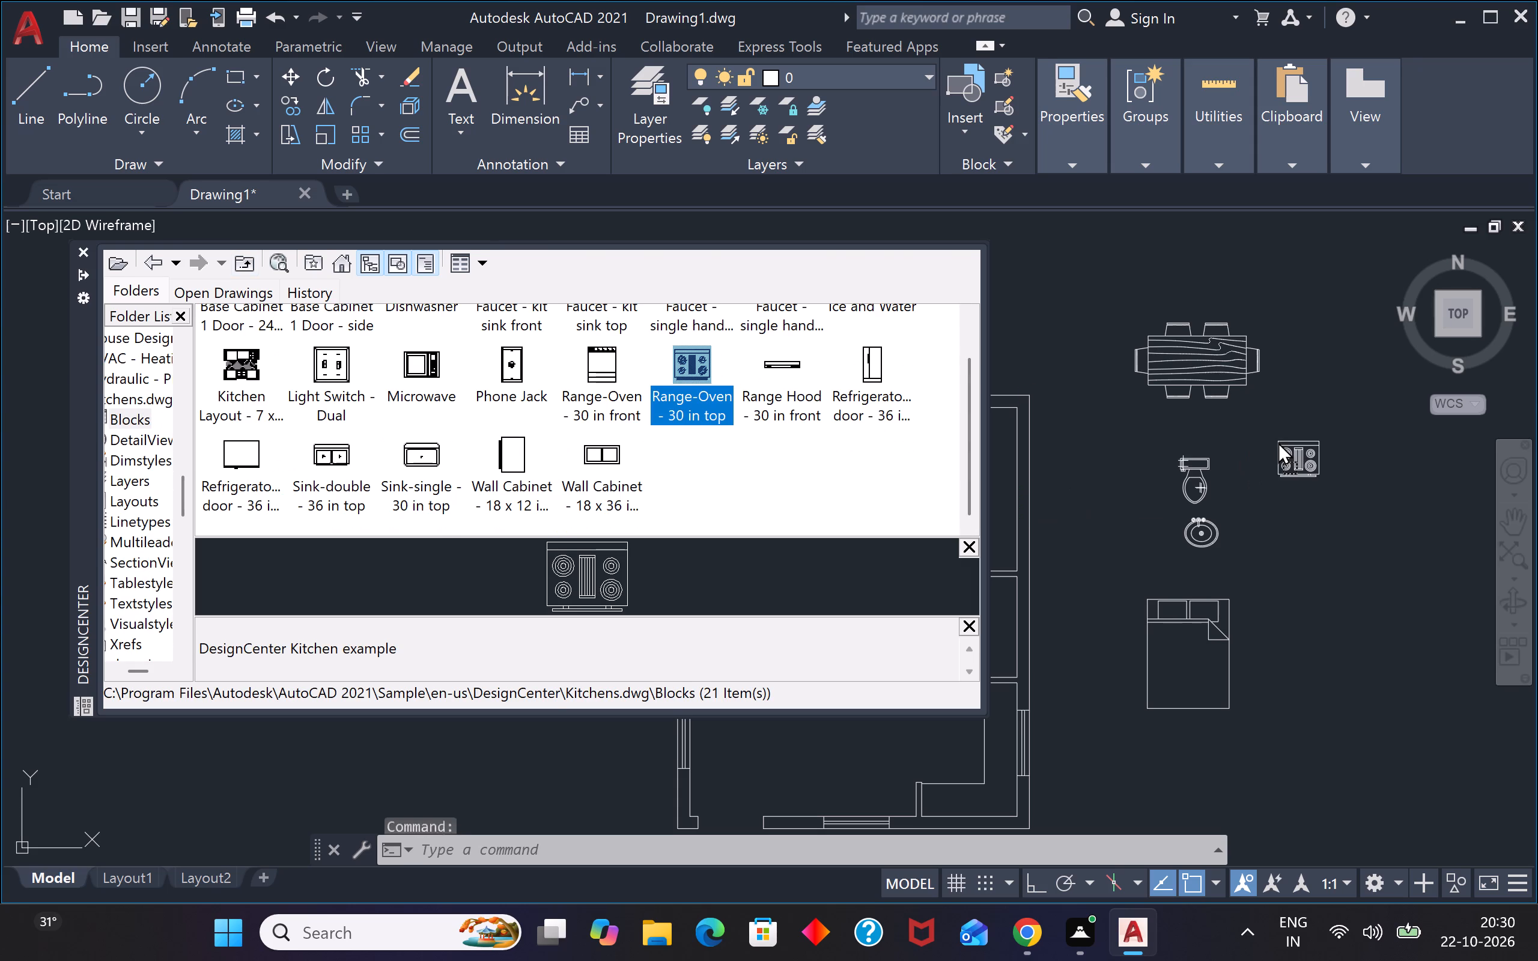
{"action": "left_click_drag", "start_coordinate": [1278, 441], "coordinate": [1295, 445]}
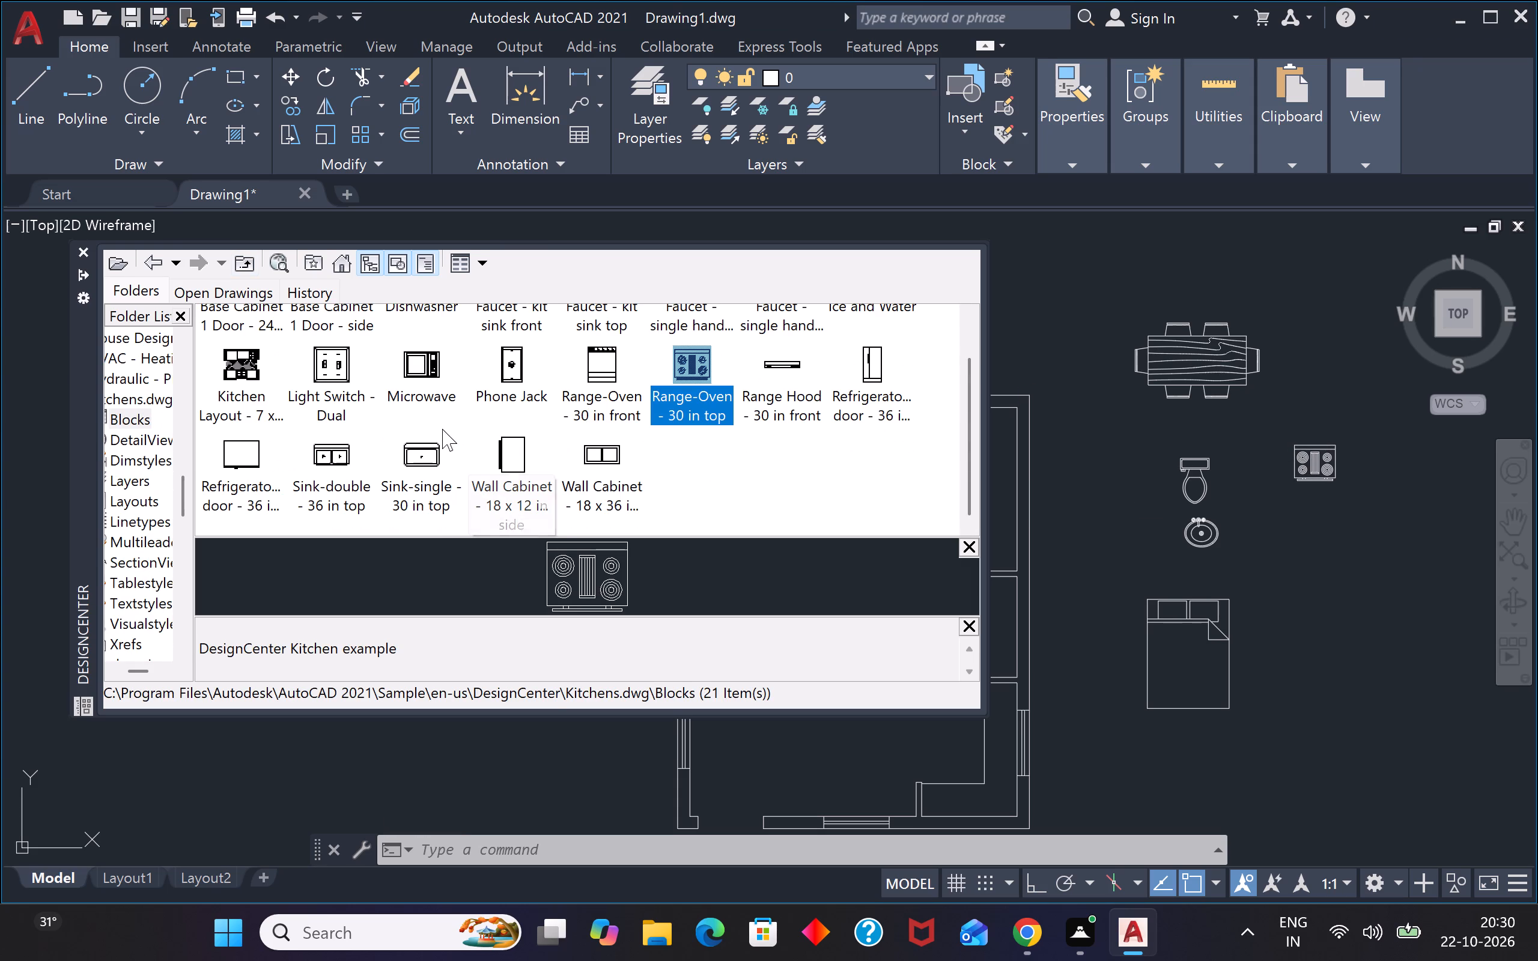
Insert the Sink-double - 36 in top block beside the oval sink, below the range, and close DesignCenter.
{"action": "scroll", "coordinate": [439, 429], "scroll_direction": "down", "scroll_amount": 3}
{"action": "left_click_drag", "start_coordinate": [350, 463], "coordinate": [1268, 521]}
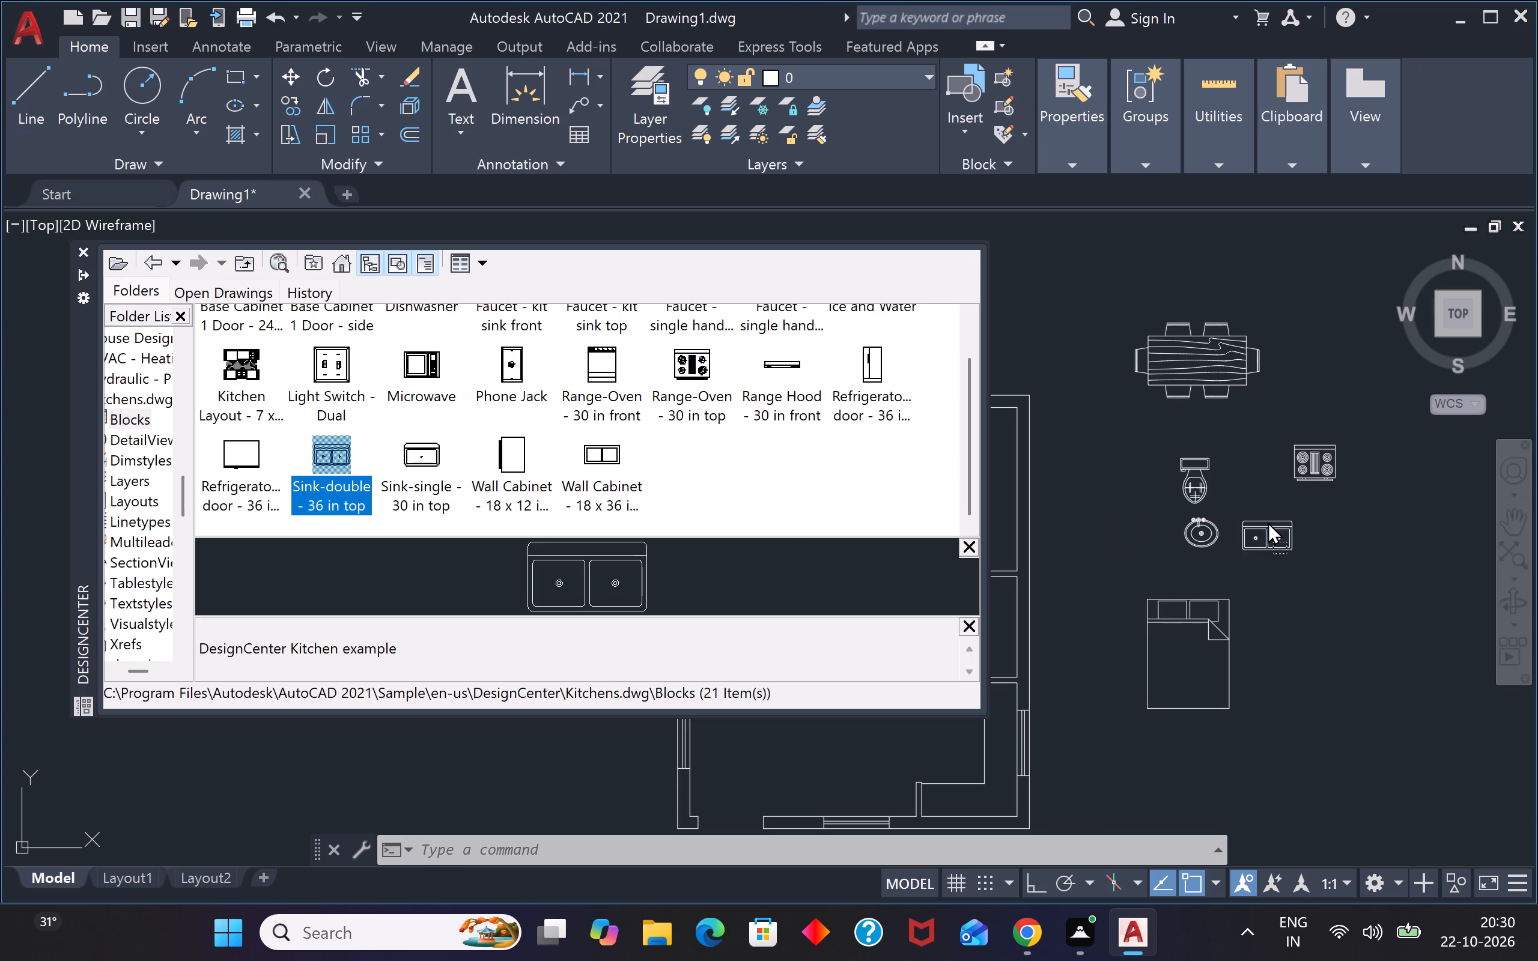
{"action": "left_click_drag", "start_coordinate": [1268, 521], "coordinate": [1280, 525]}
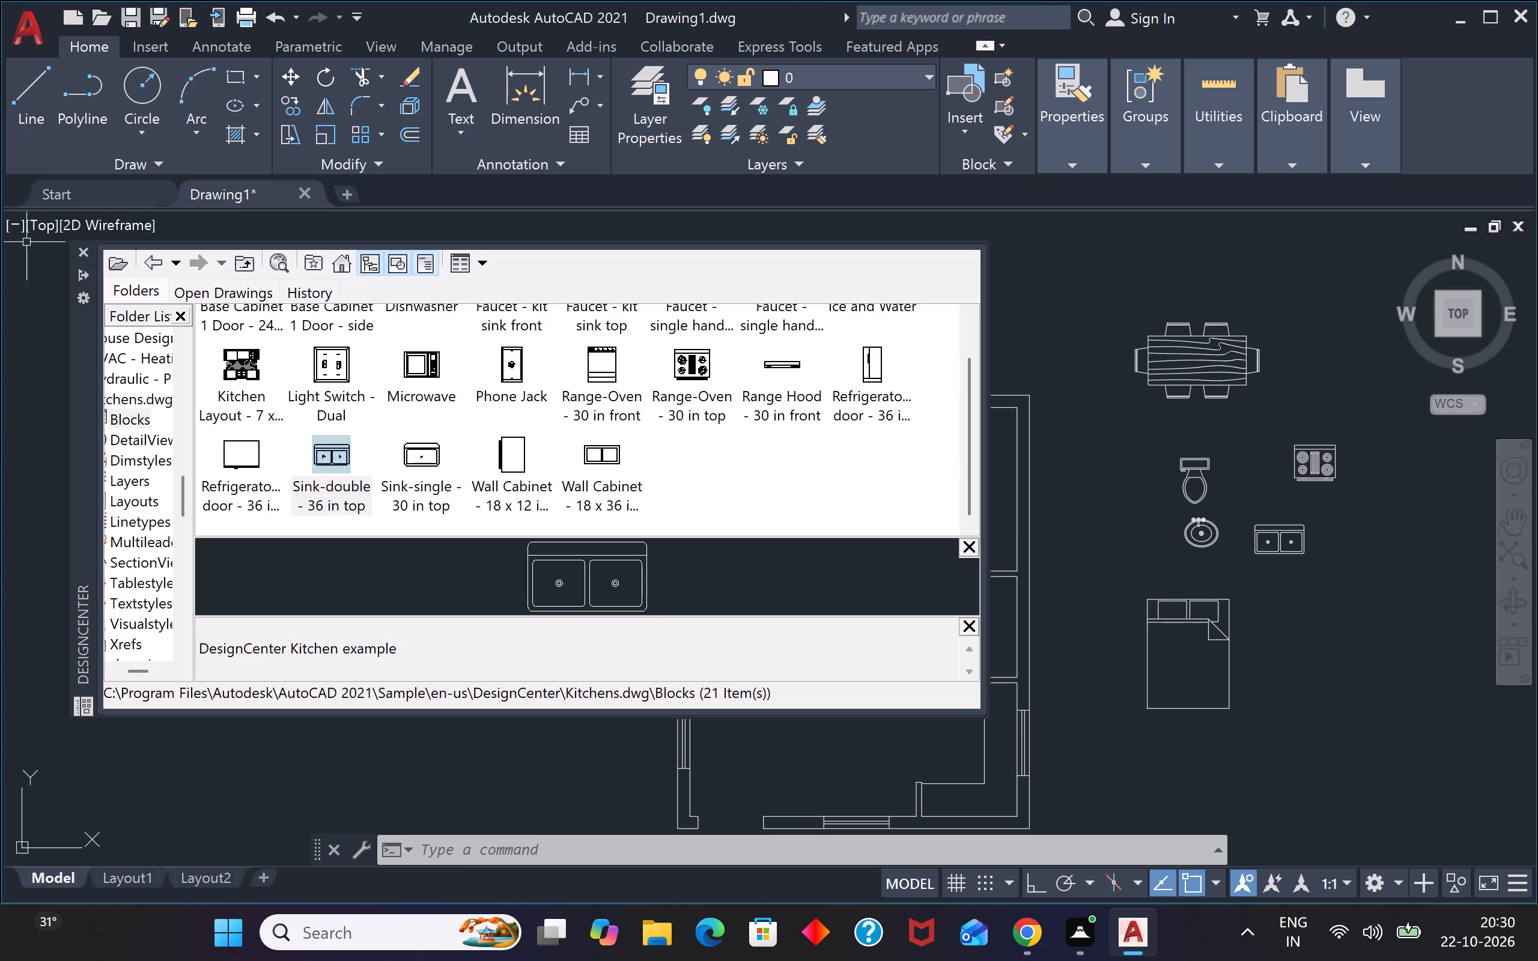
{"action": "left_click", "coordinate": [84, 252]}
Rotate the queen bed 270° about its upper-right corner so that its head faces right.
{"action": "scroll", "coordinate": [396, 318], "scroll_direction": "down", "scroll_amount": 2}
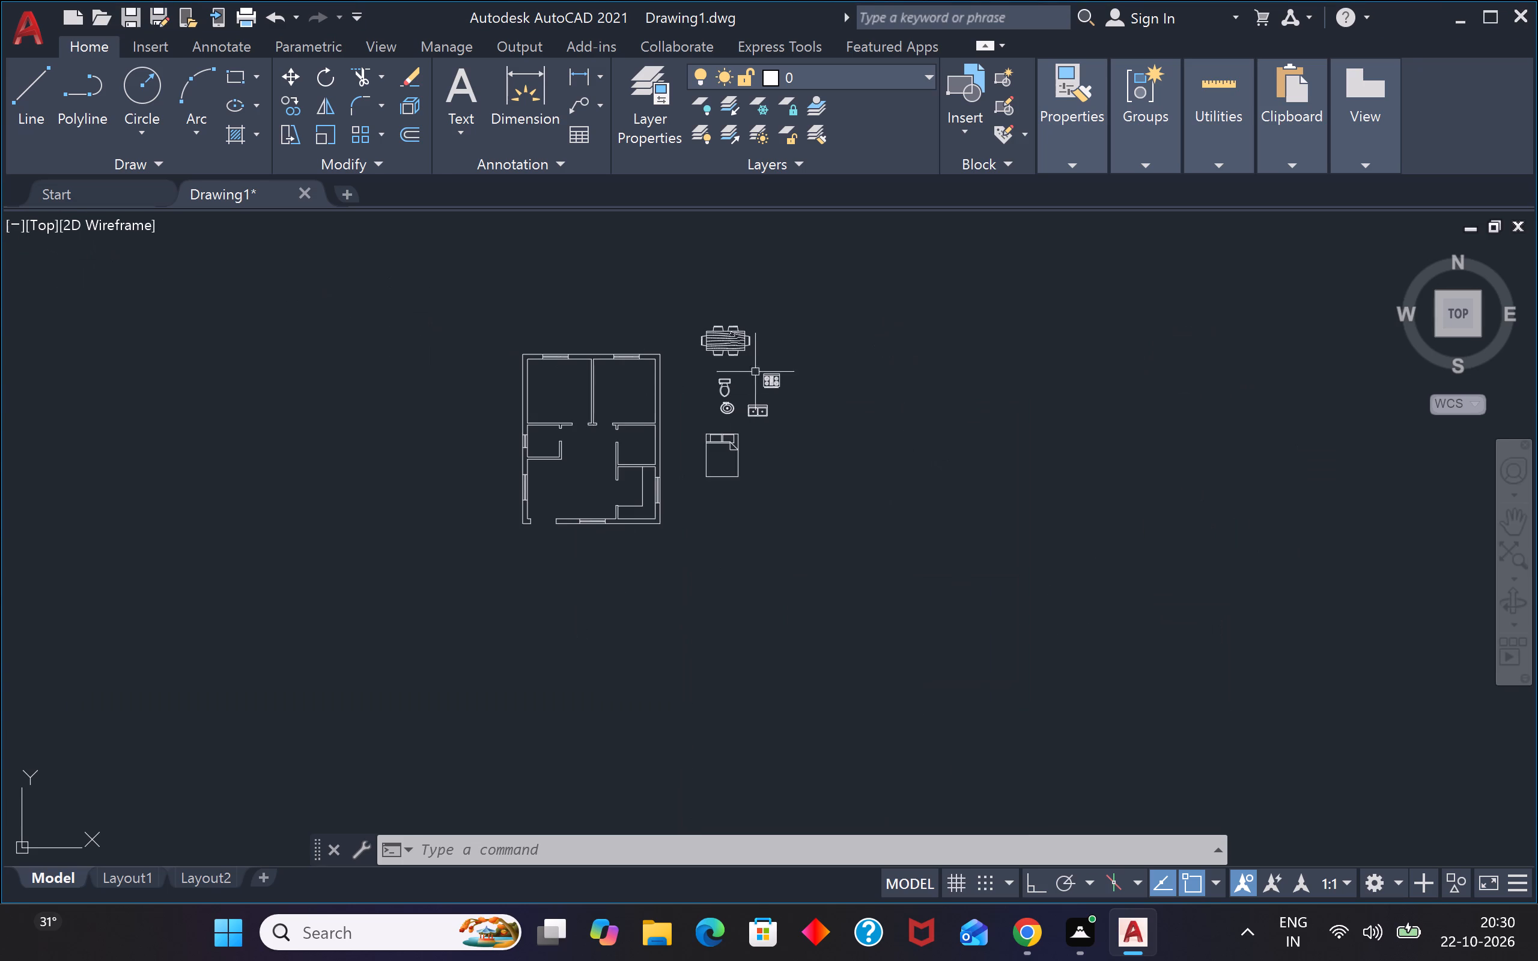
{"action": "scroll", "coordinate": [755, 369], "scroll_direction": "up", "scroll_amount": 2}
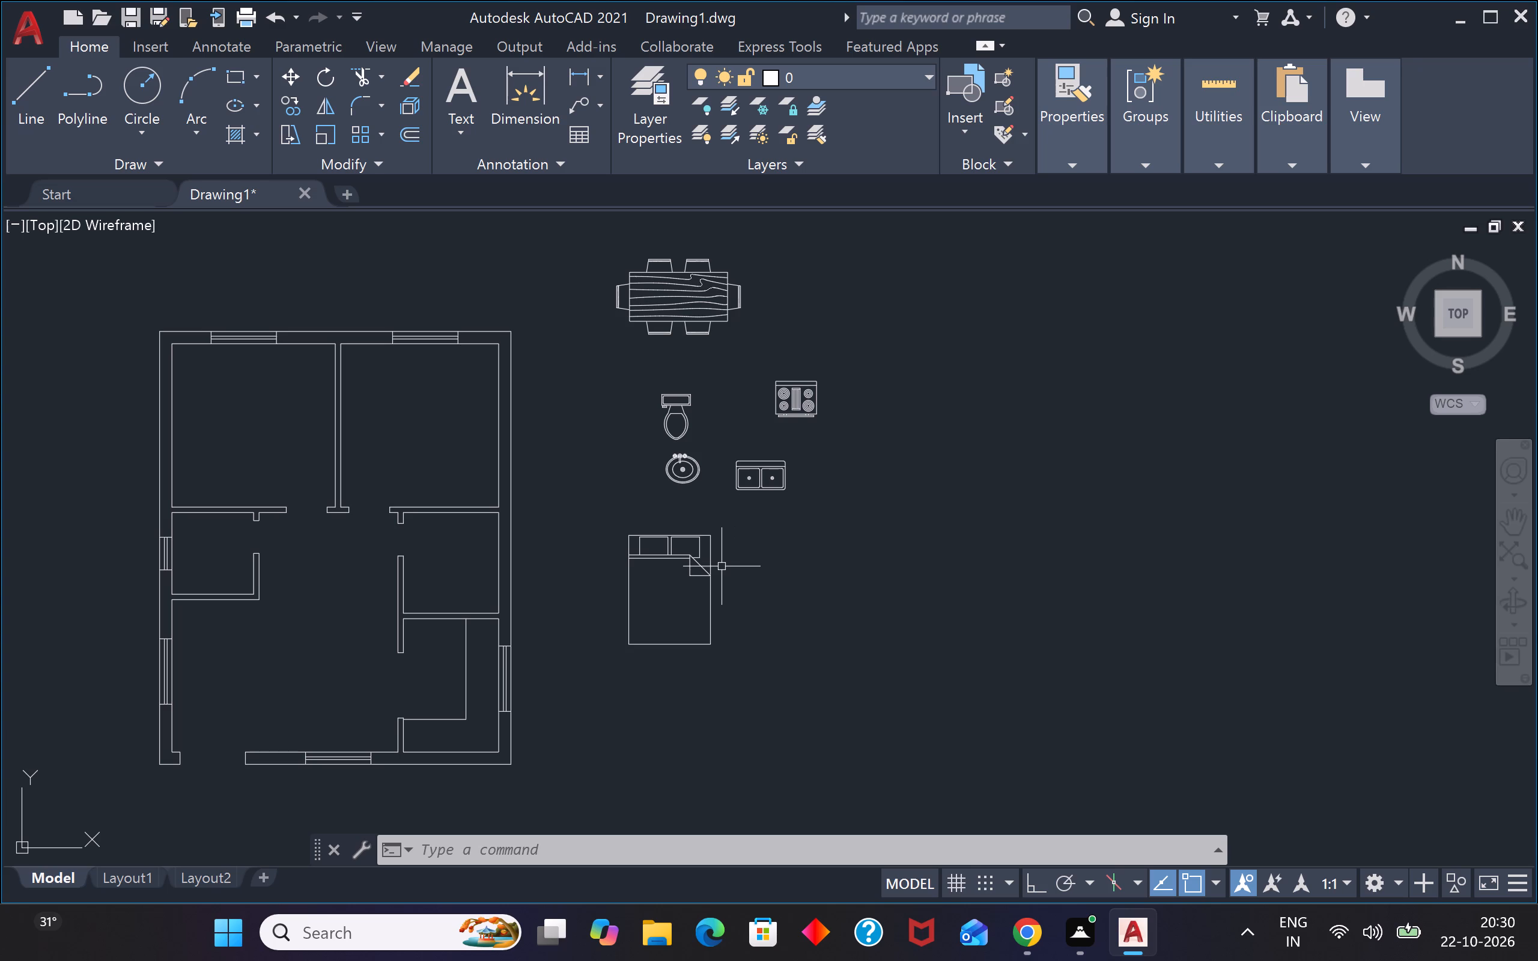
{"action": "scroll", "coordinate": [723, 561], "scroll_direction": "up", "scroll_amount": 1}
{"action": "left_click", "coordinate": [730, 533]}
{"action": "left_click", "coordinate": [500, 571]}
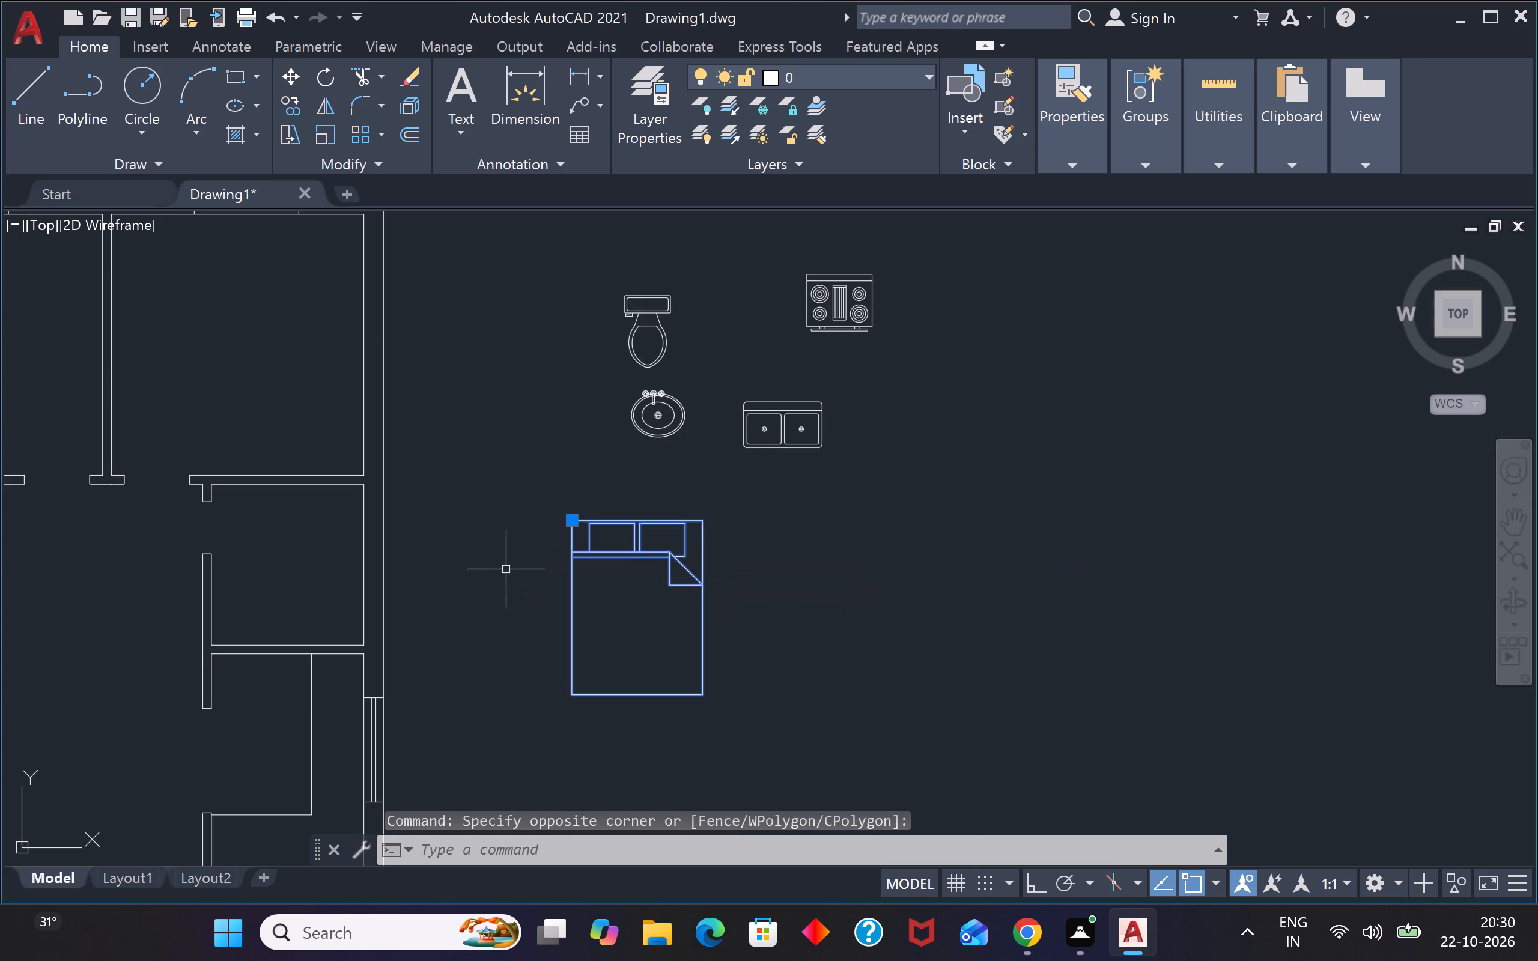
{"action": "key", "text": "r"}
{"action": "key", "text": "o"}
{"action": "key", "text": "Return"}
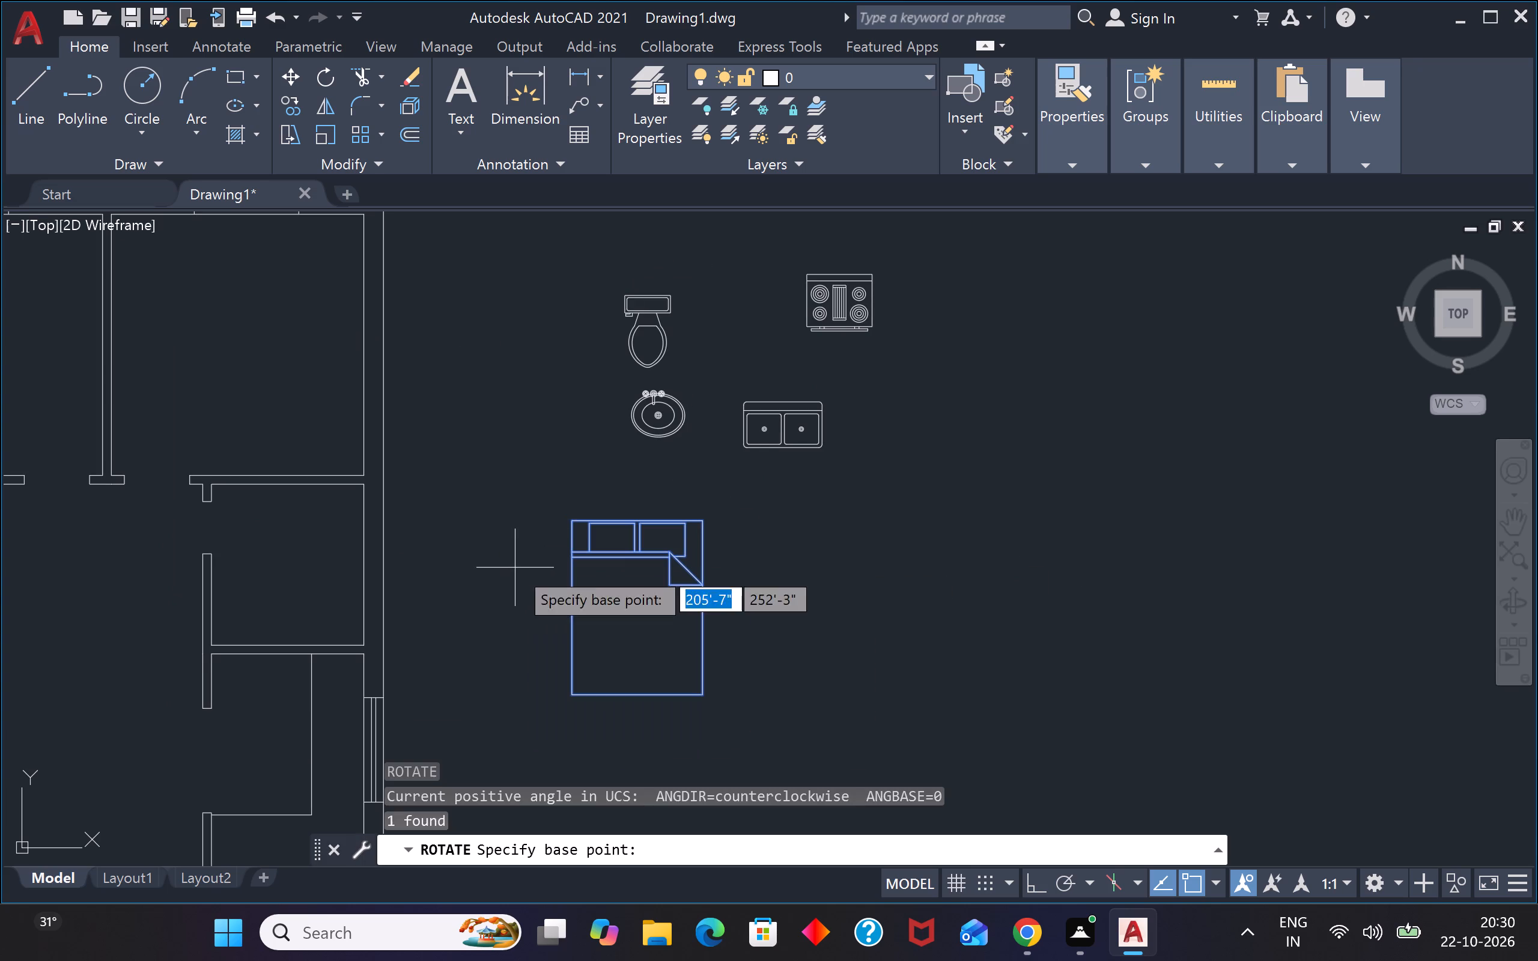
{"action": "left_click", "coordinate": [707, 524]}
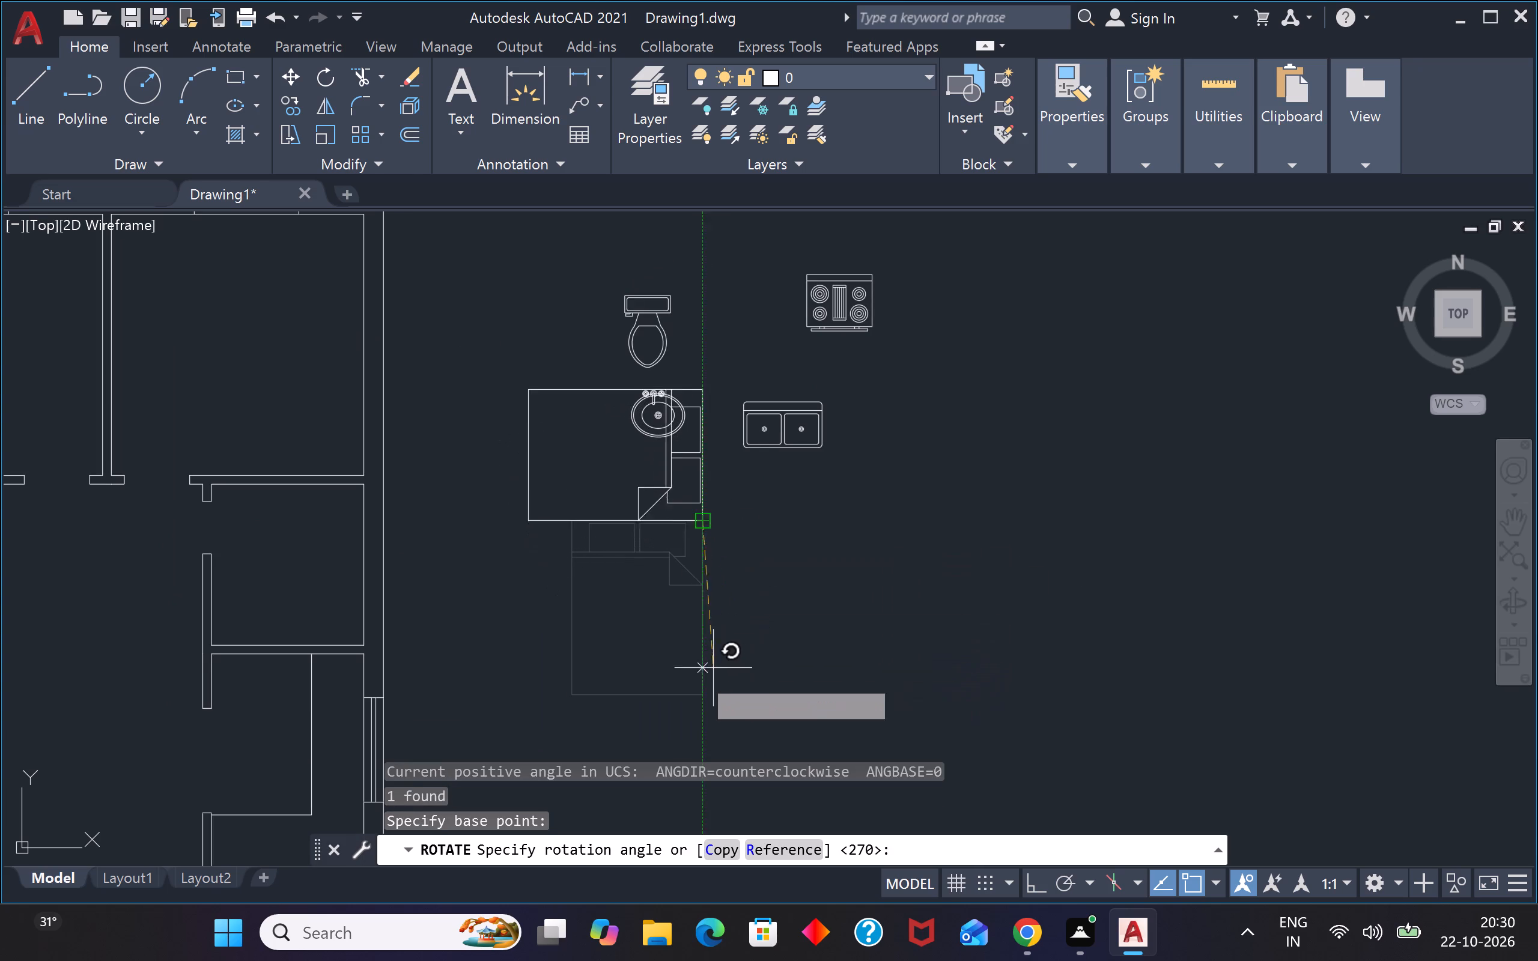
{"action": "left_click", "coordinate": [703, 679]}
Move the rotated queen bed down, clear of the oval sink, into the empty space below the two sinks.
{"action": "left_click_drag", "start_coordinate": [729, 511], "coordinate": [722, 516]}
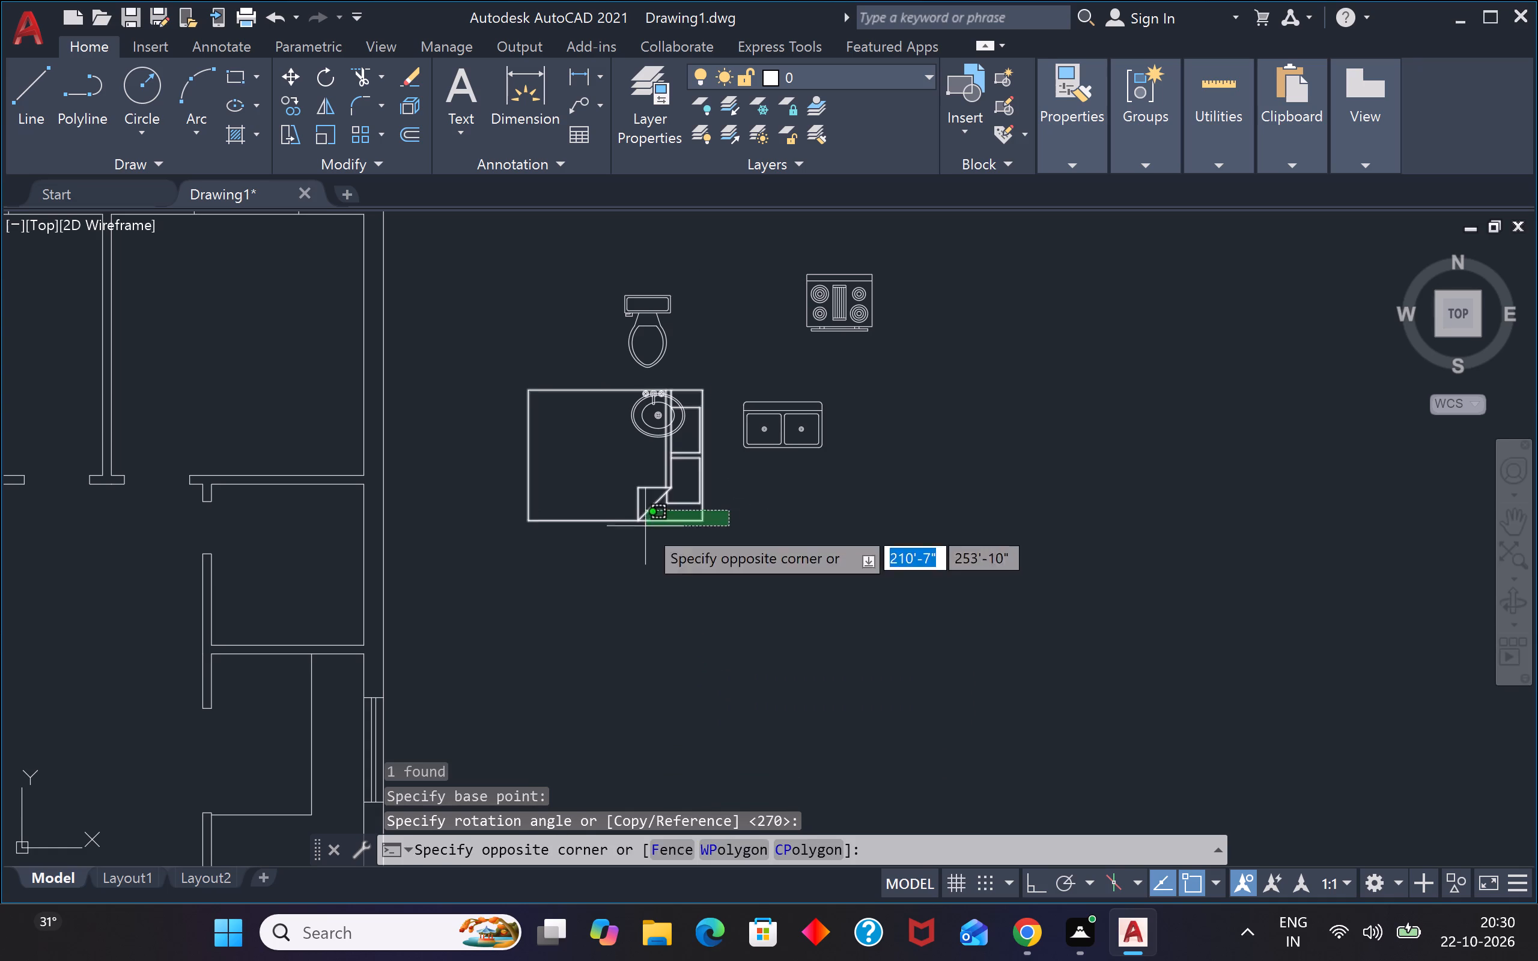
{"action": "left_click", "coordinate": [645, 526]}
{"action": "type", "text": "m"}
{"action": "key", "text": "space"}
{"action": "left_click", "coordinate": [615, 456]}
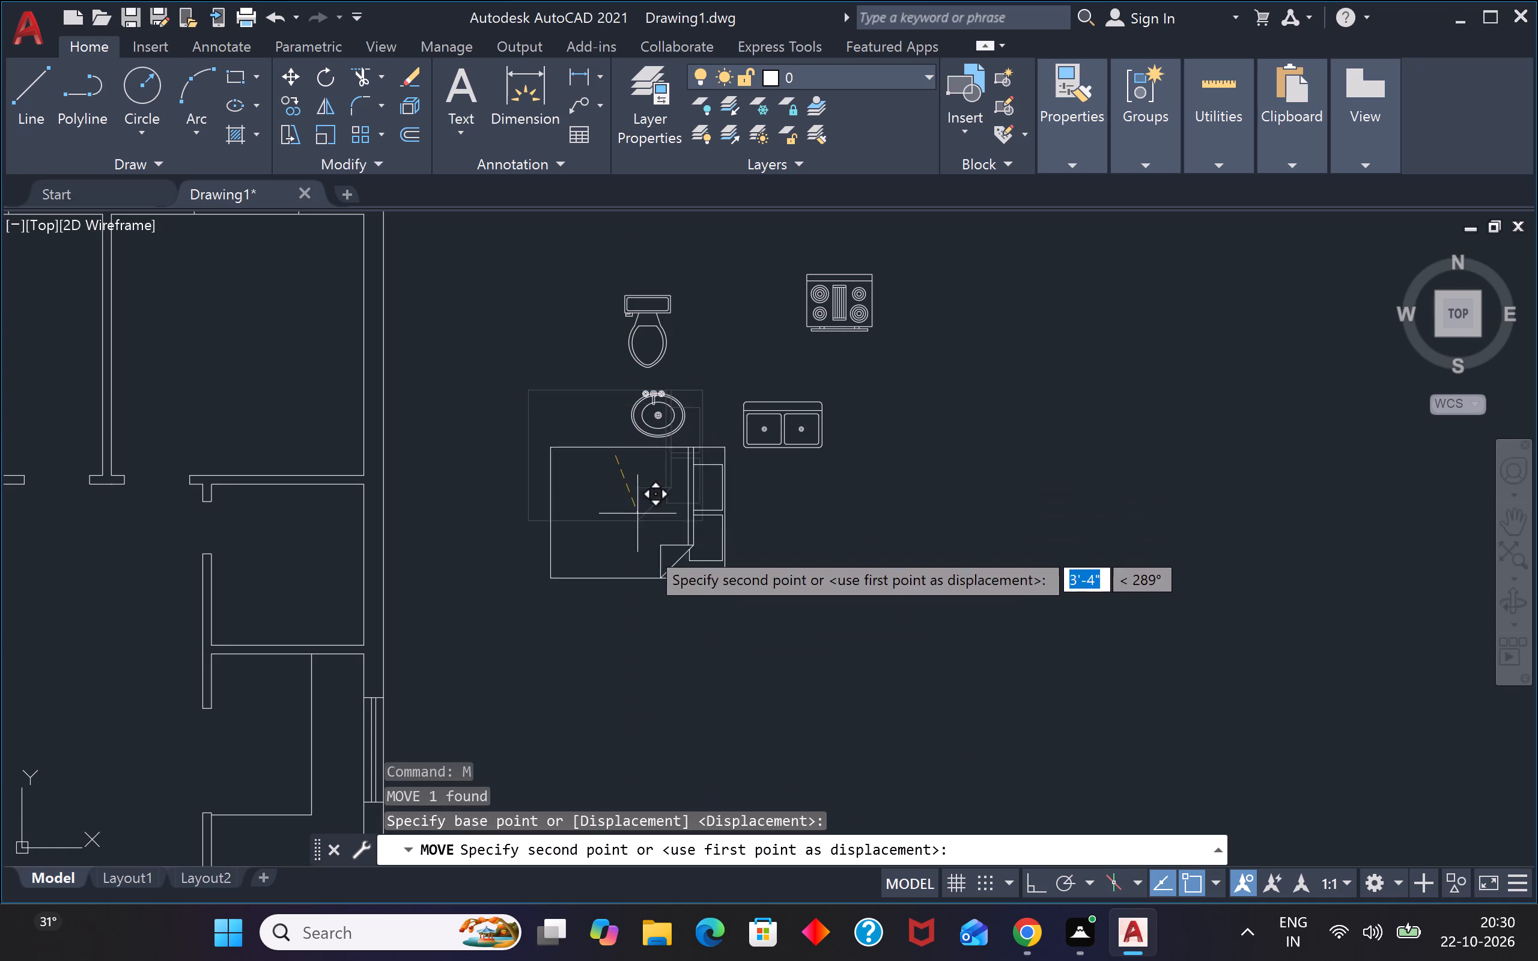
{"action": "left_click", "coordinate": [652, 596]}
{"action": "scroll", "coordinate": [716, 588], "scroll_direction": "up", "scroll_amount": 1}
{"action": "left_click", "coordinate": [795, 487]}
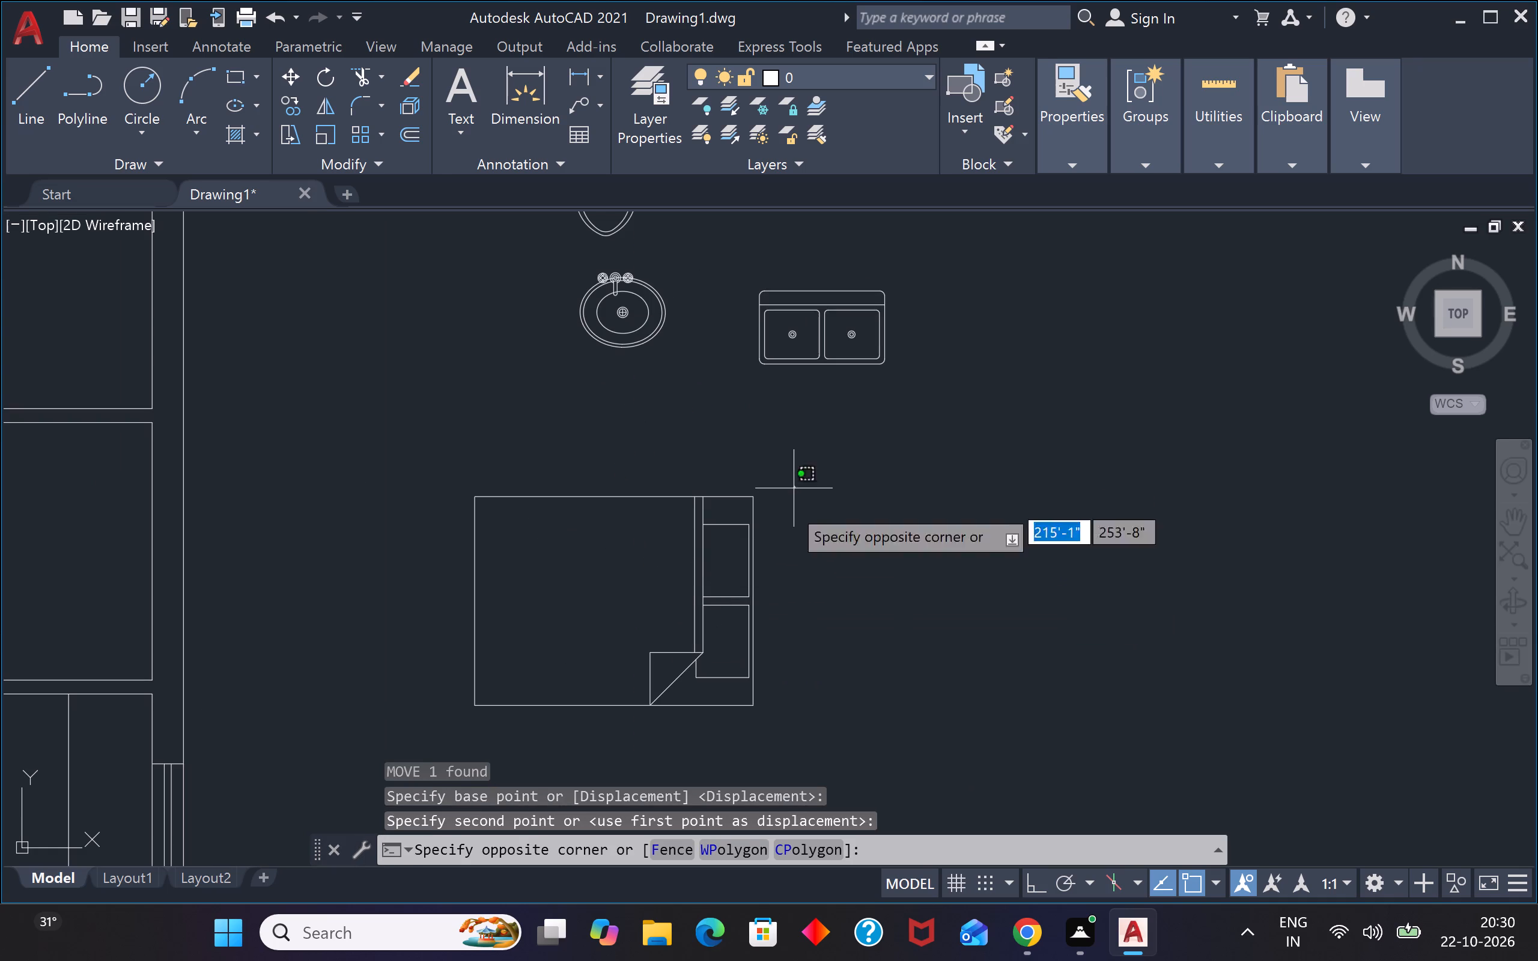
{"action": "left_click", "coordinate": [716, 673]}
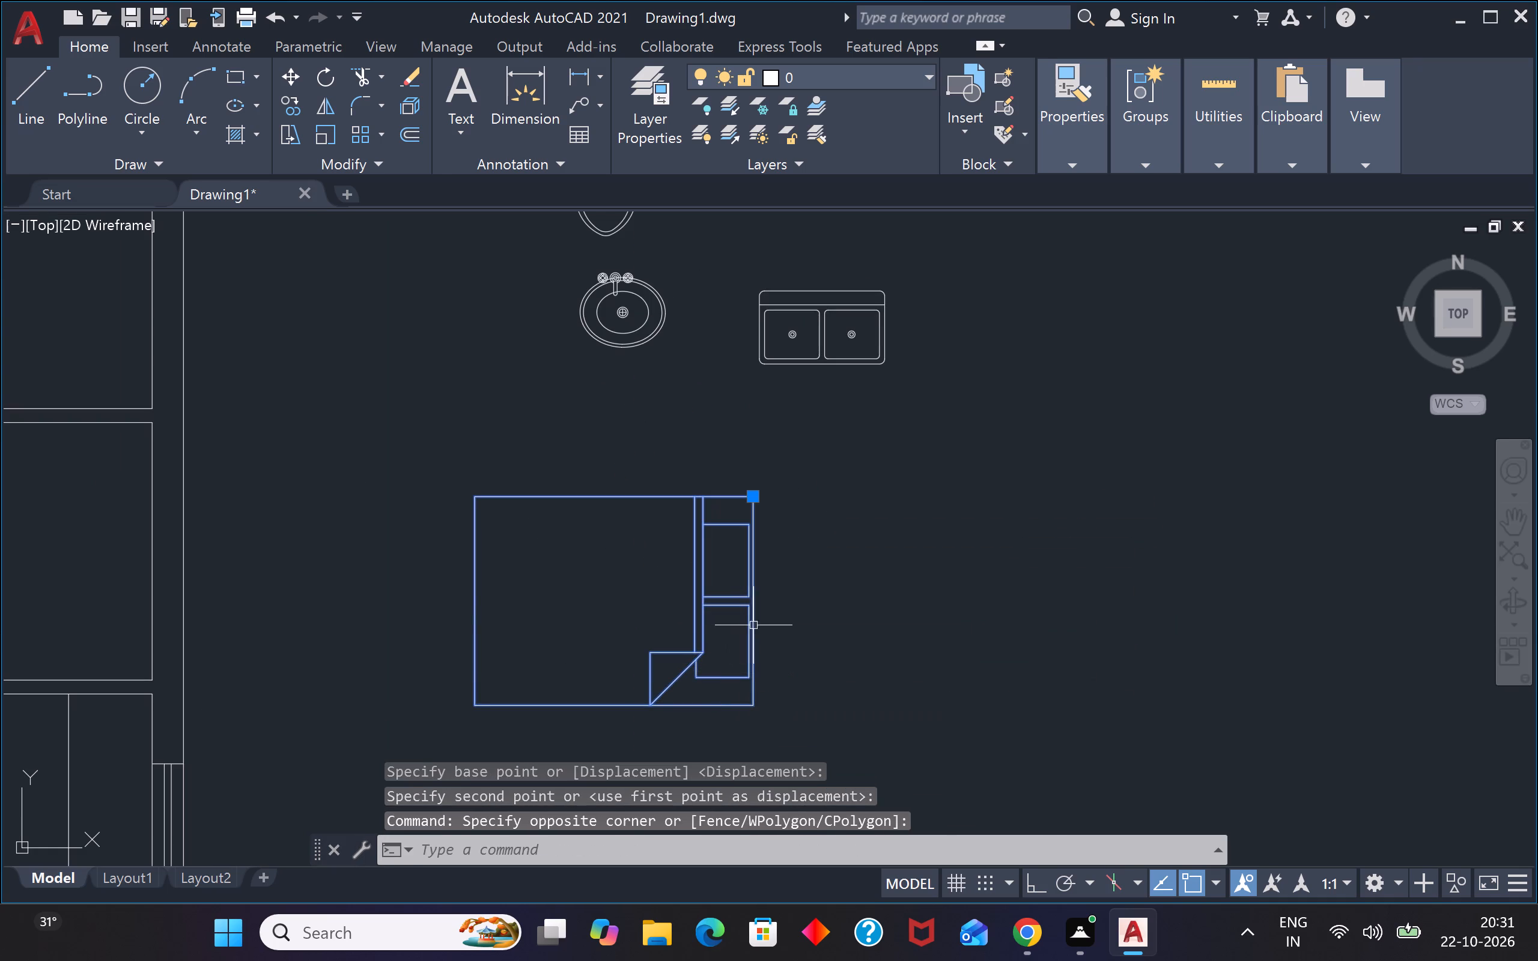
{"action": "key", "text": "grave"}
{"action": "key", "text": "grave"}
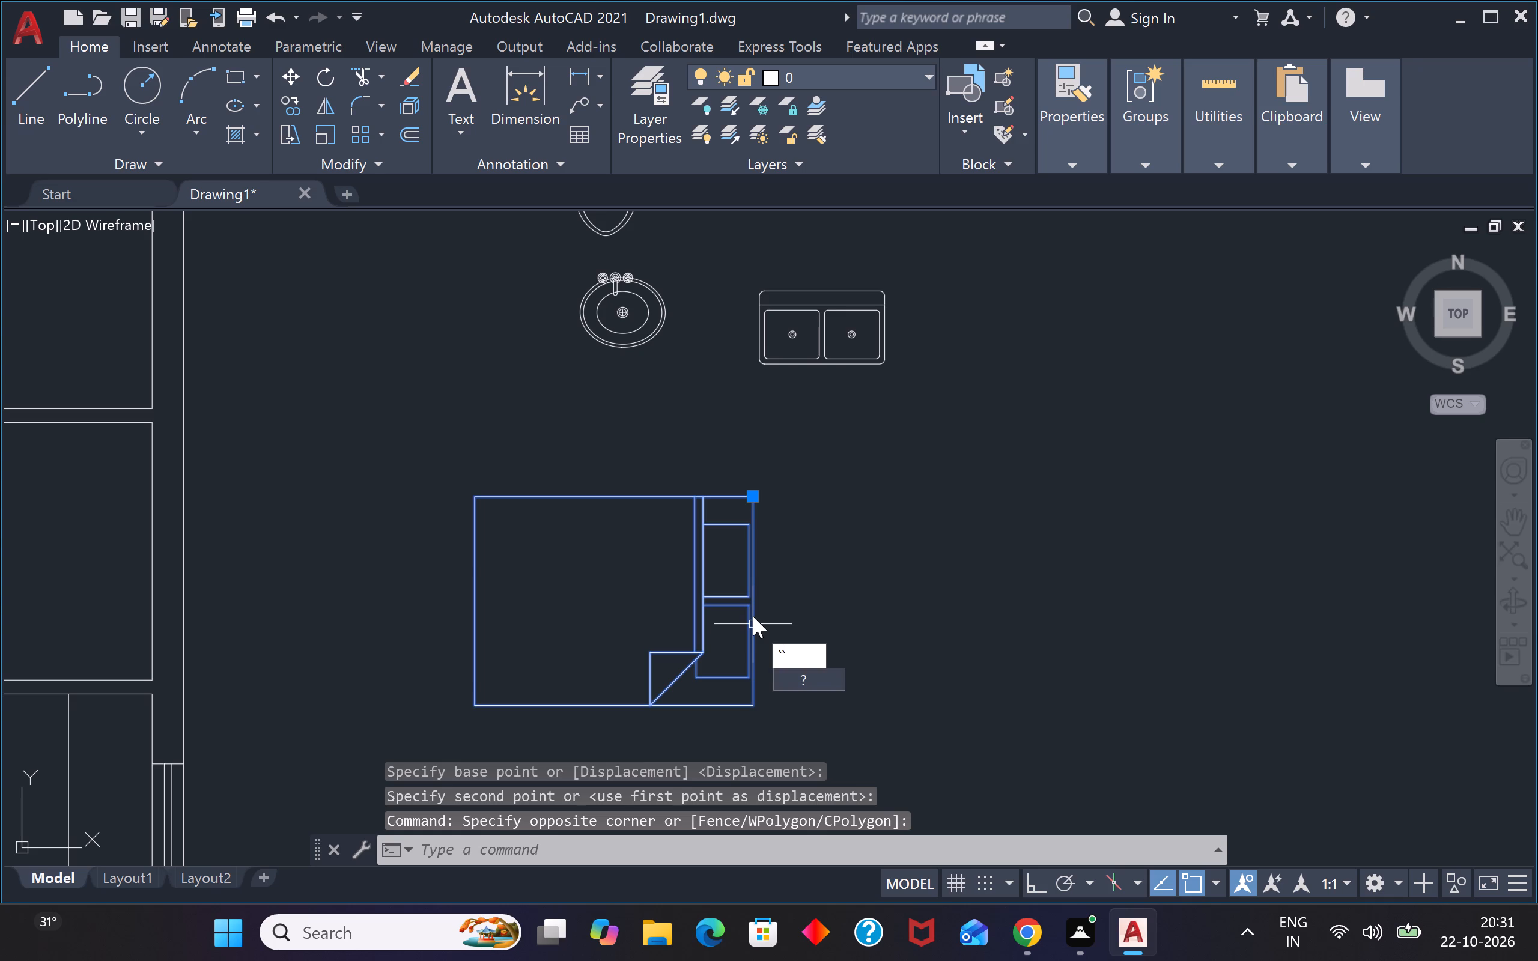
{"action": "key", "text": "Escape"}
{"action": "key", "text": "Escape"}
Draw a 1'6" by 1'6" rectangle as a nightstand above the bed, starting from the bed's upper-right corner.
{"action": "key", "text": "r"}
{"action": "type", "text": "ec"}
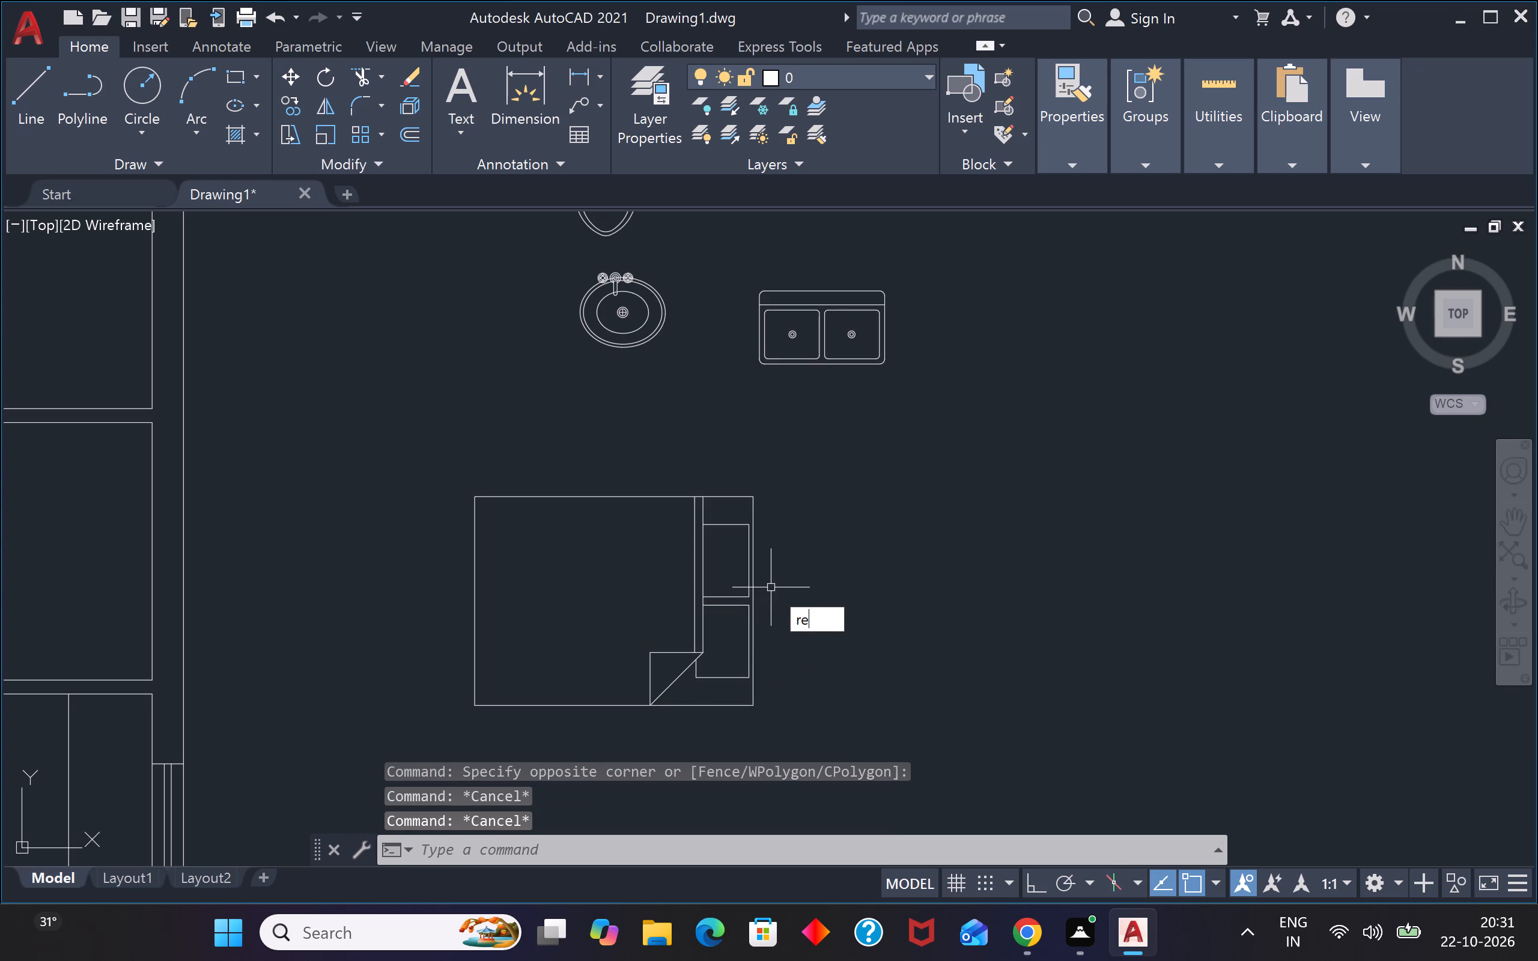
{"action": "key", "text": "space"}
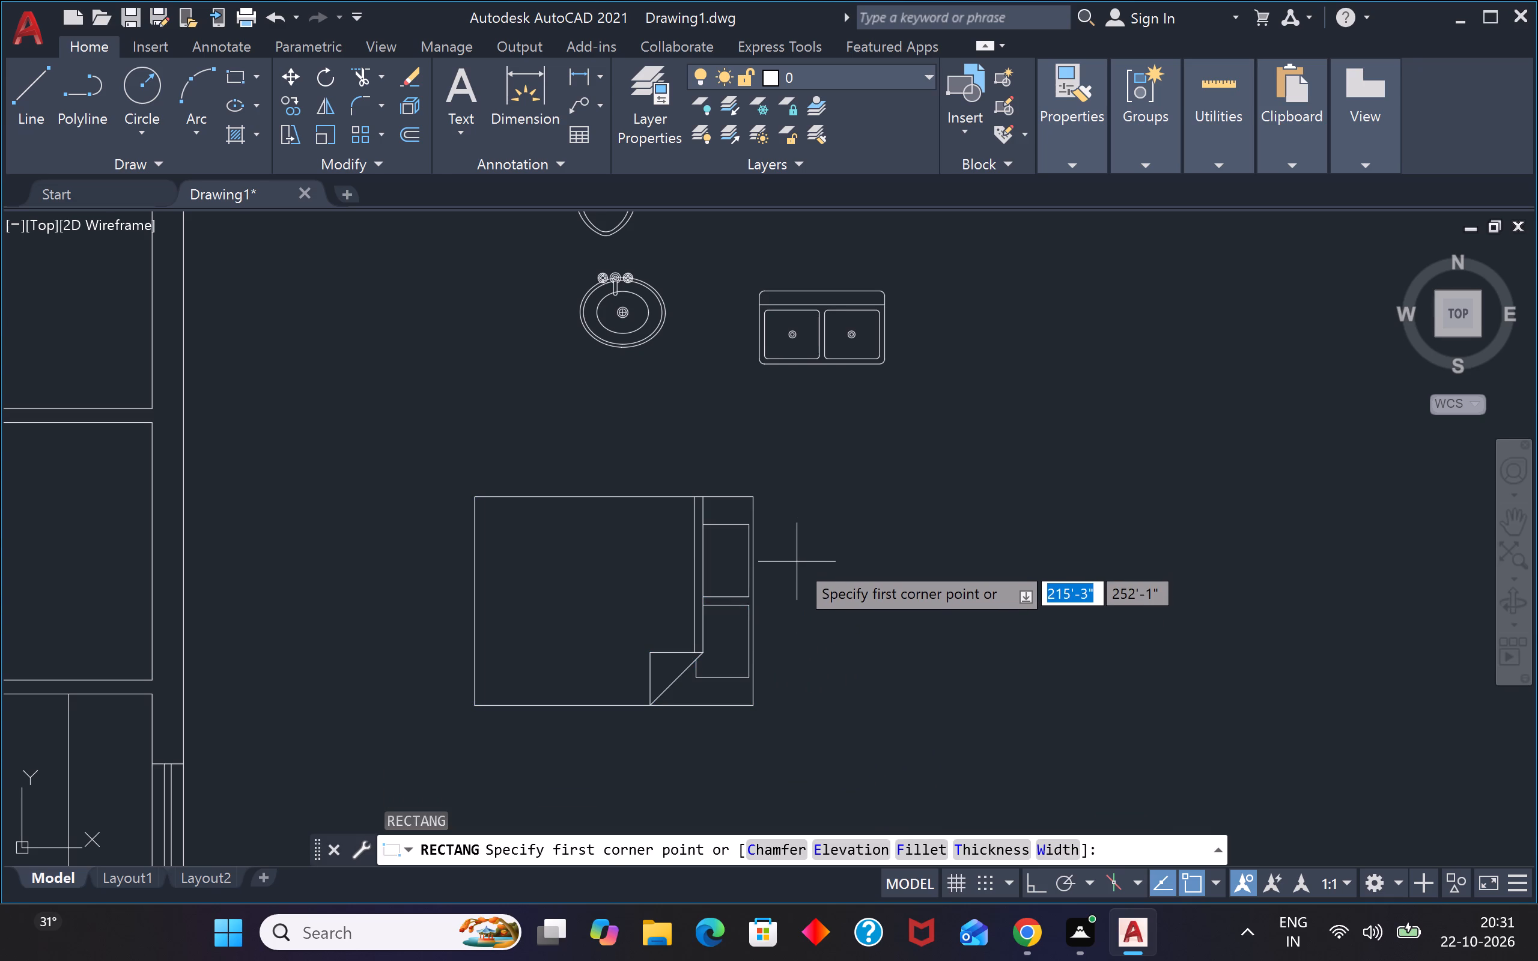
{"action": "scroll", "coordinate": [778, 489], "scroll_direction": "up", "scroll_amount": 2}
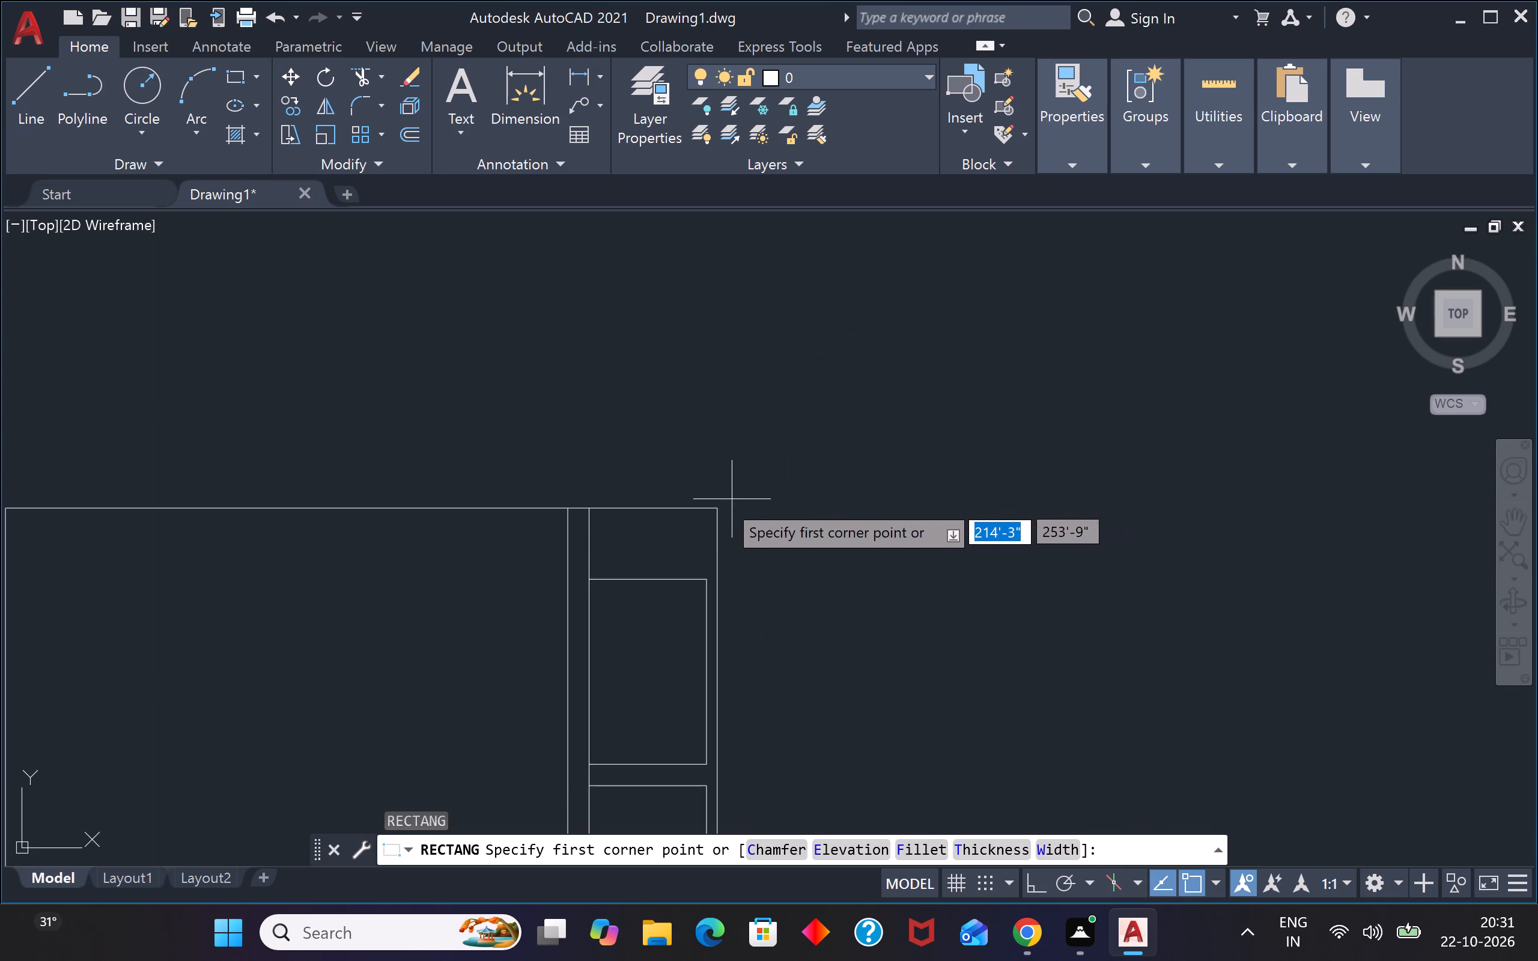
{"action": "left_click_drag", "start_coordinate": [718, 503], "coordinate": [716, 495]}
{"action": "scroll", "coordinate": [630, 438], "scroll_direction": "down", "scroll_amount": 2}
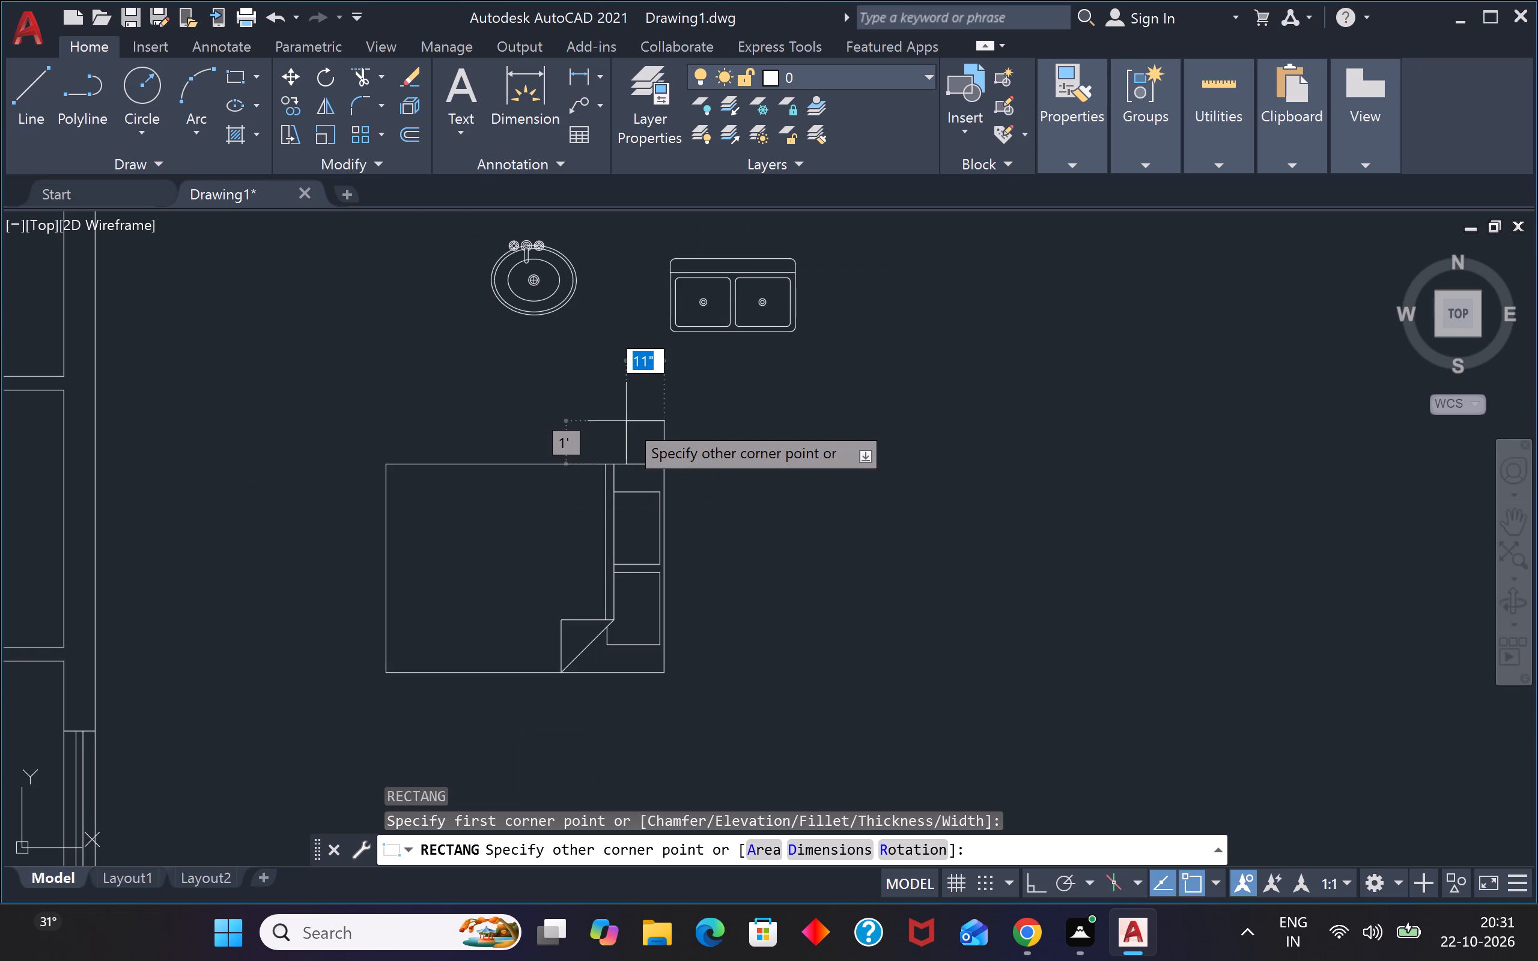
{"action": "key", "text": "1"}
{"action": "key", "text": "apostrophe"}
{"action": "type", "text": "6\""}
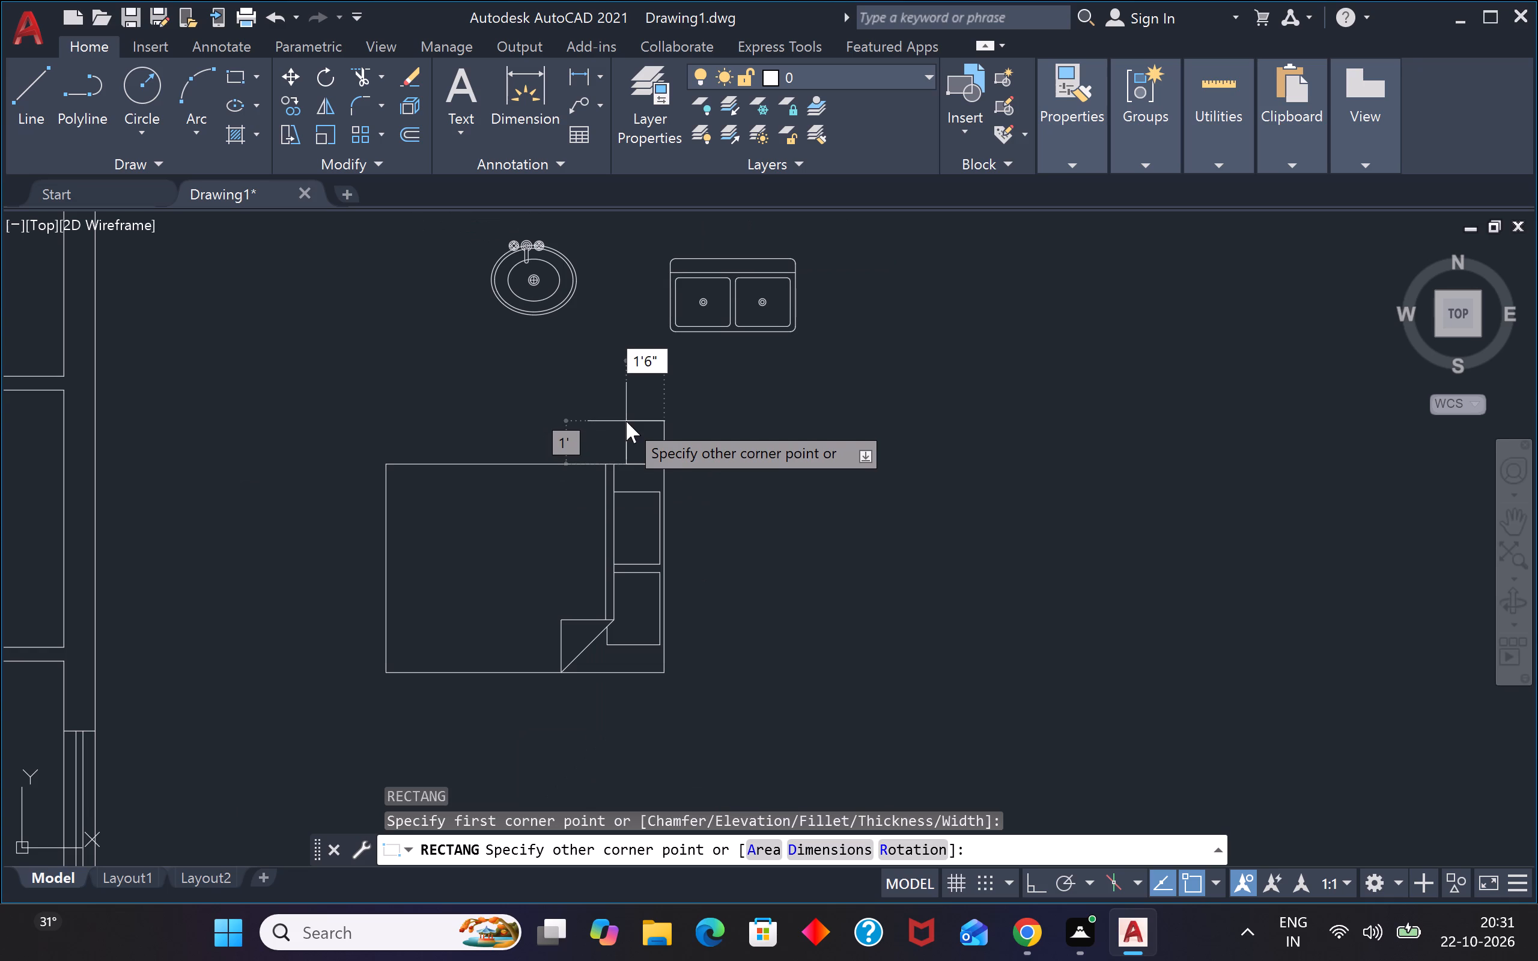
{"action": "key", "text": "Tab"}
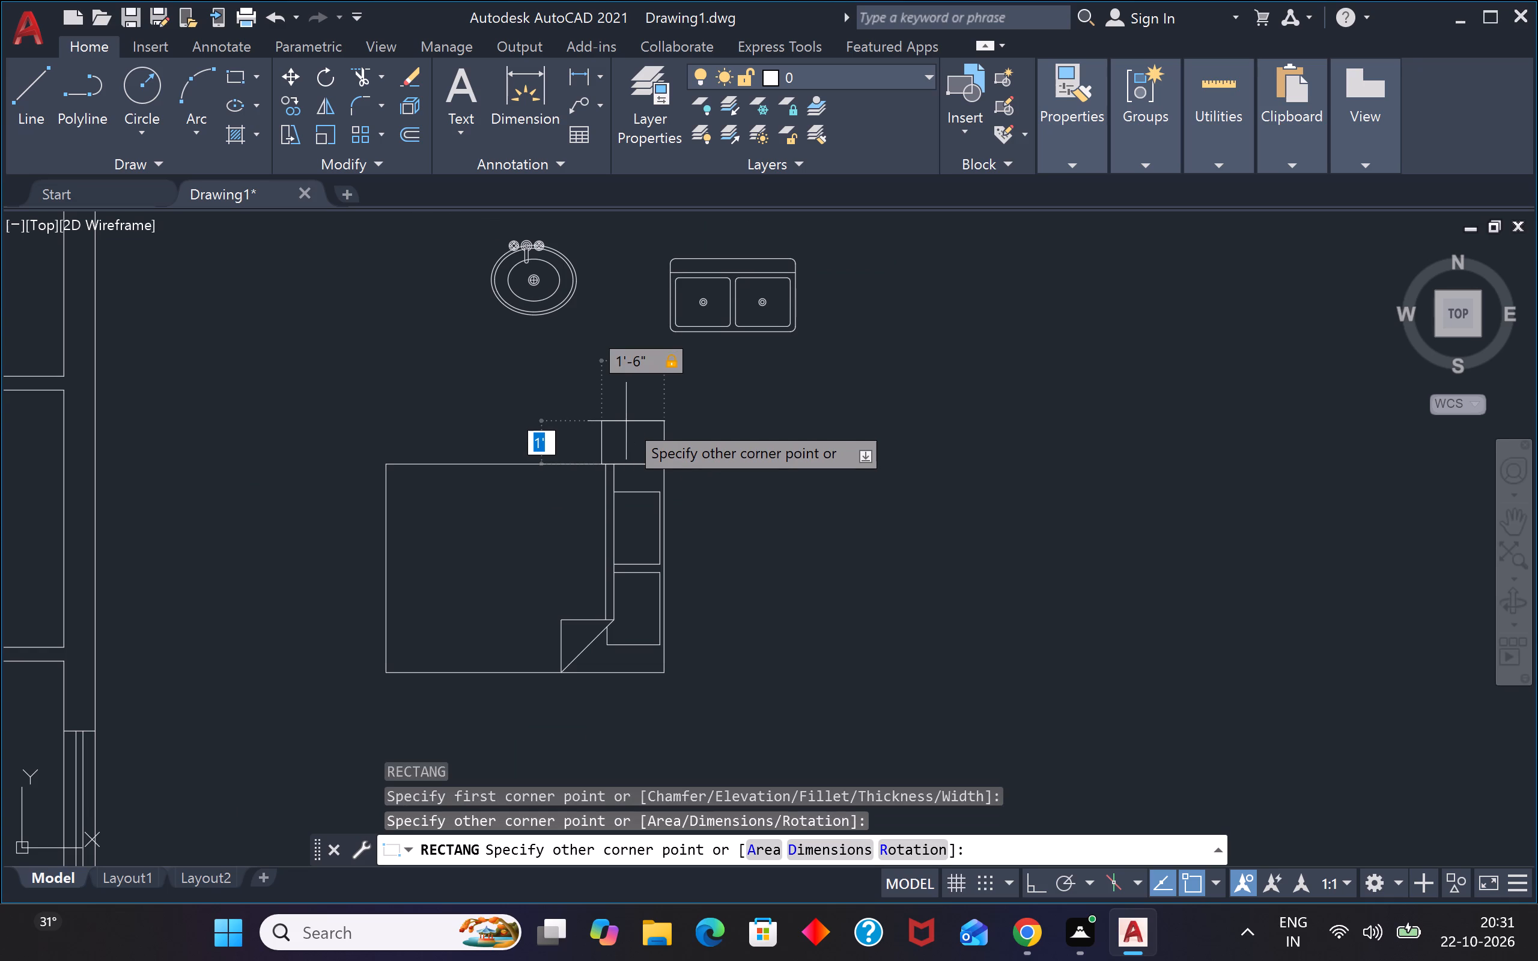
{"action": "type", "text": "1'"}
{"action": "type", "text": "6\""}
{"action": "key", "text": "Return"}
Copy the nightstand square from its upper-right corner to the bed's lower-right corner, so that it sits below the bed.
{"action": "scroll", "coordinate": [643, 412], "scroll_direction": "up", "scroll_amount": 1}
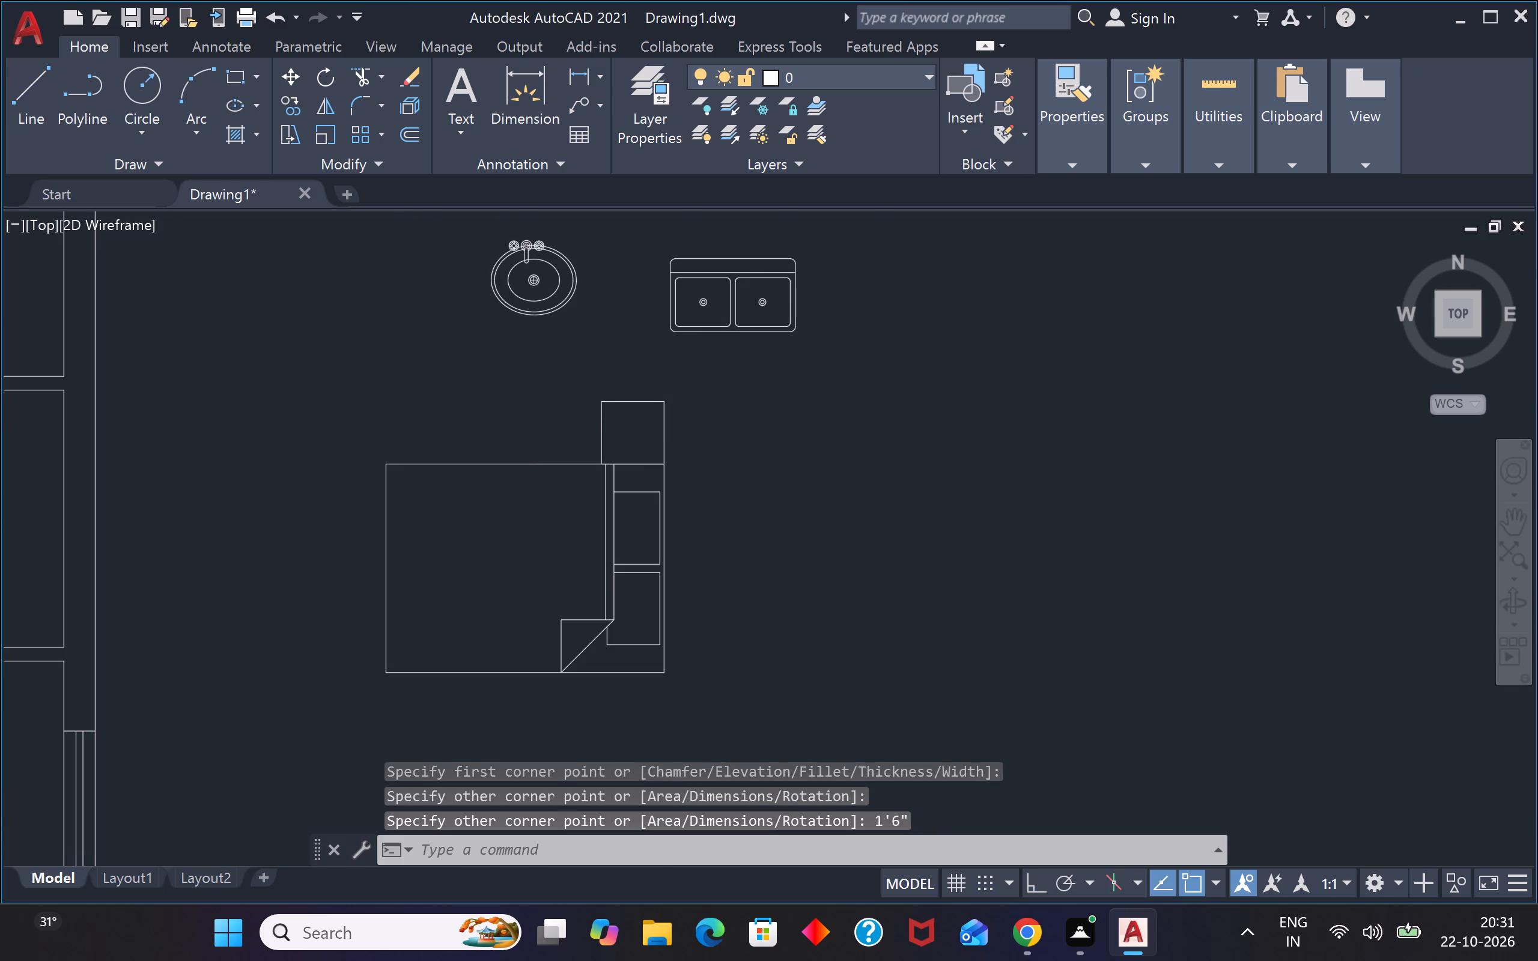
{"action": "left_click", "coordinate": [695, 389]}
{"action": "left_click", "coordinate": [566, 410]}
{"action": "key", "text": "c"}
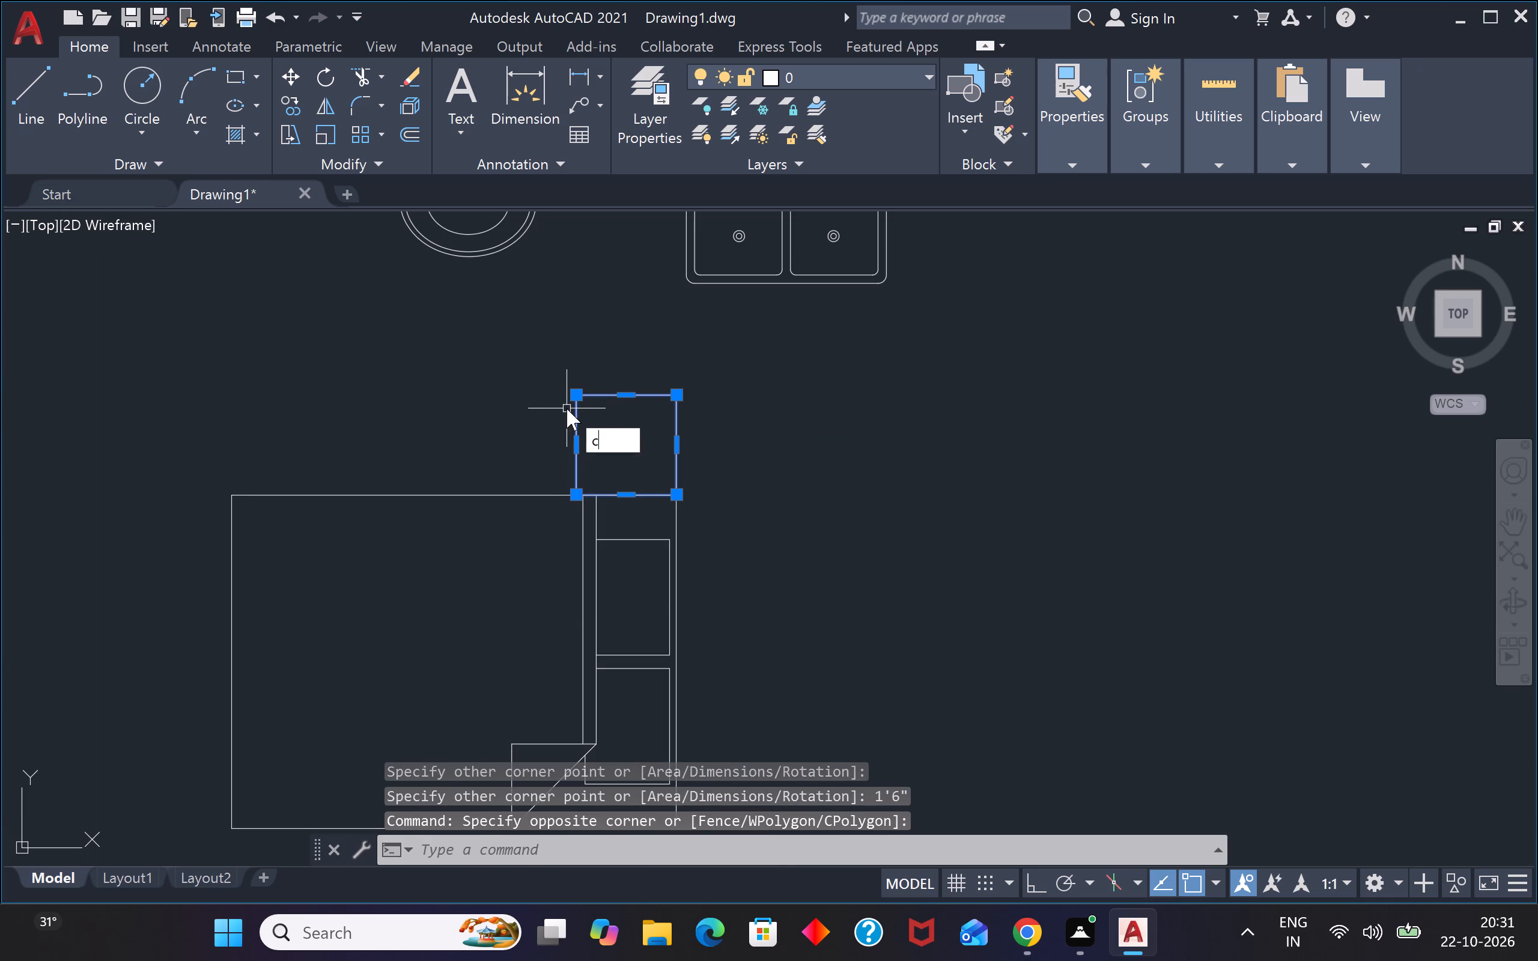
{"action": "key", "text": "o"}
{"action": "key", "text": "Return"}
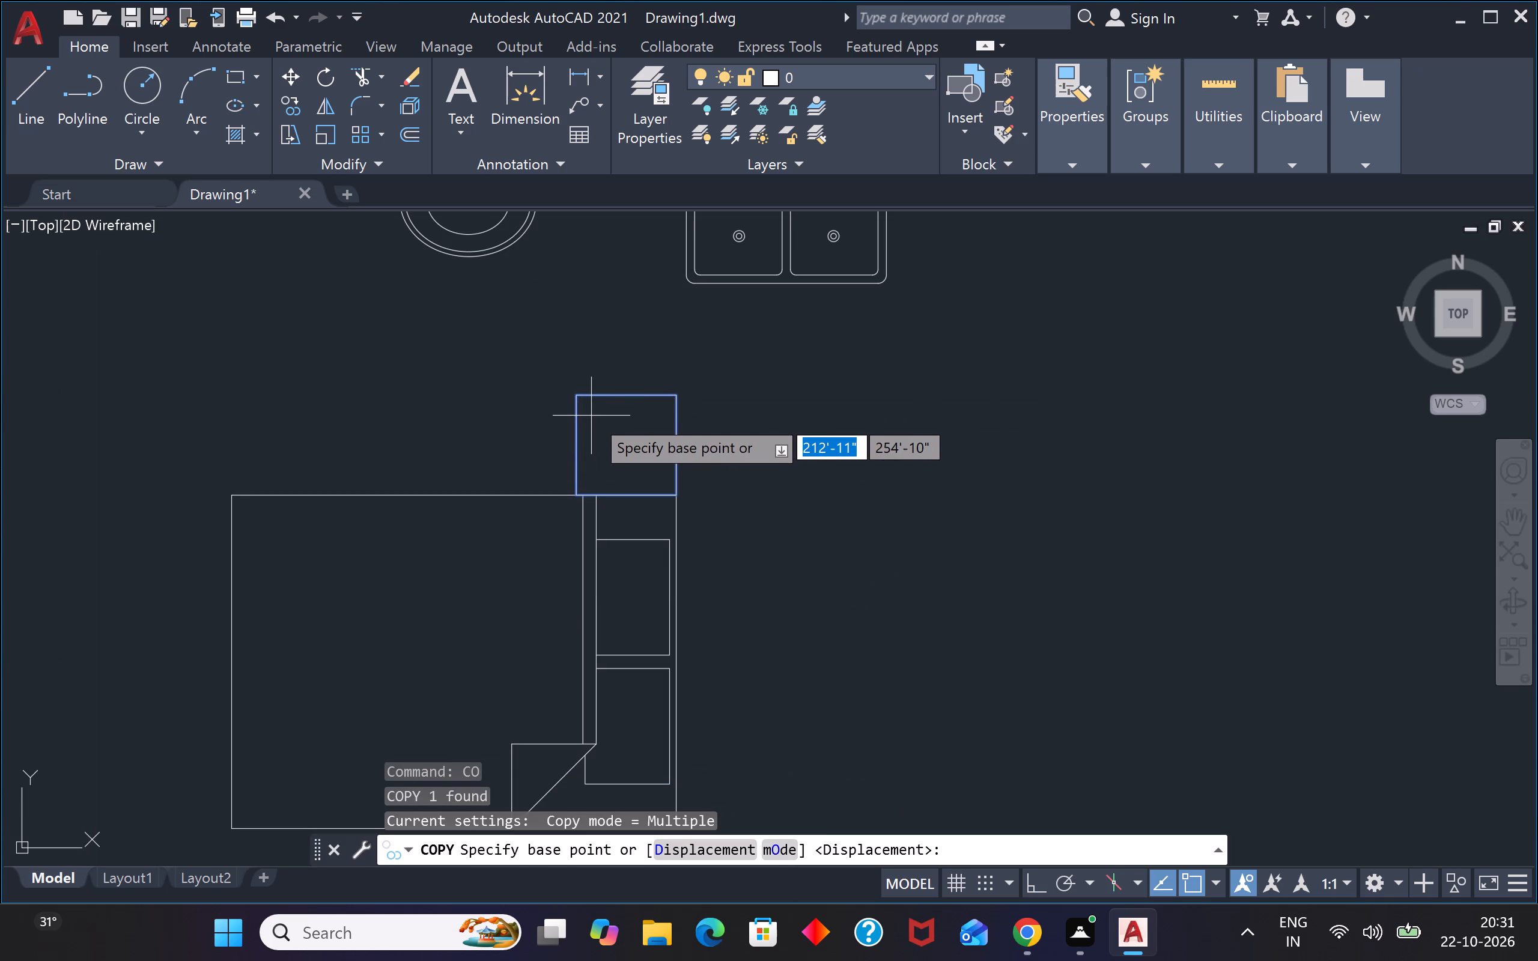
{"action": "left_click", "coordinate": [682, 393]}
{"action": "scroll", "coordinate": [685, 404], "scroll_direction": "down", "scroll_amount": 3}
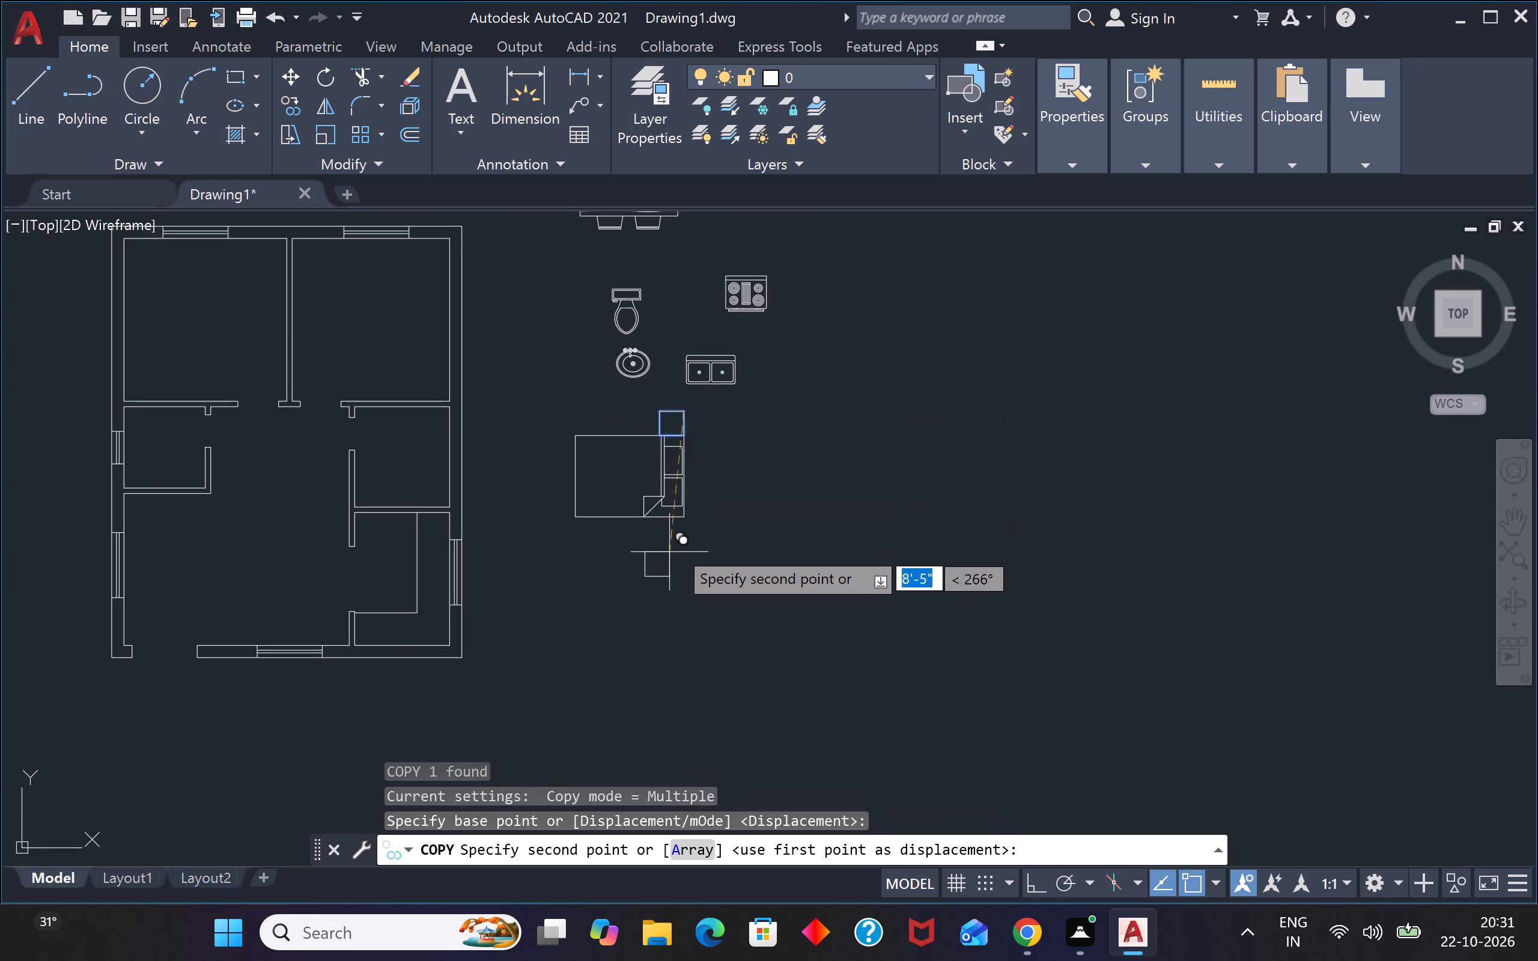
{"action": "scroll", "coordinate": [682, 540], "scroll_direction": "up", "scroll_amount": 2}
{"action": "left_click", "coordinate": [686, 486]}
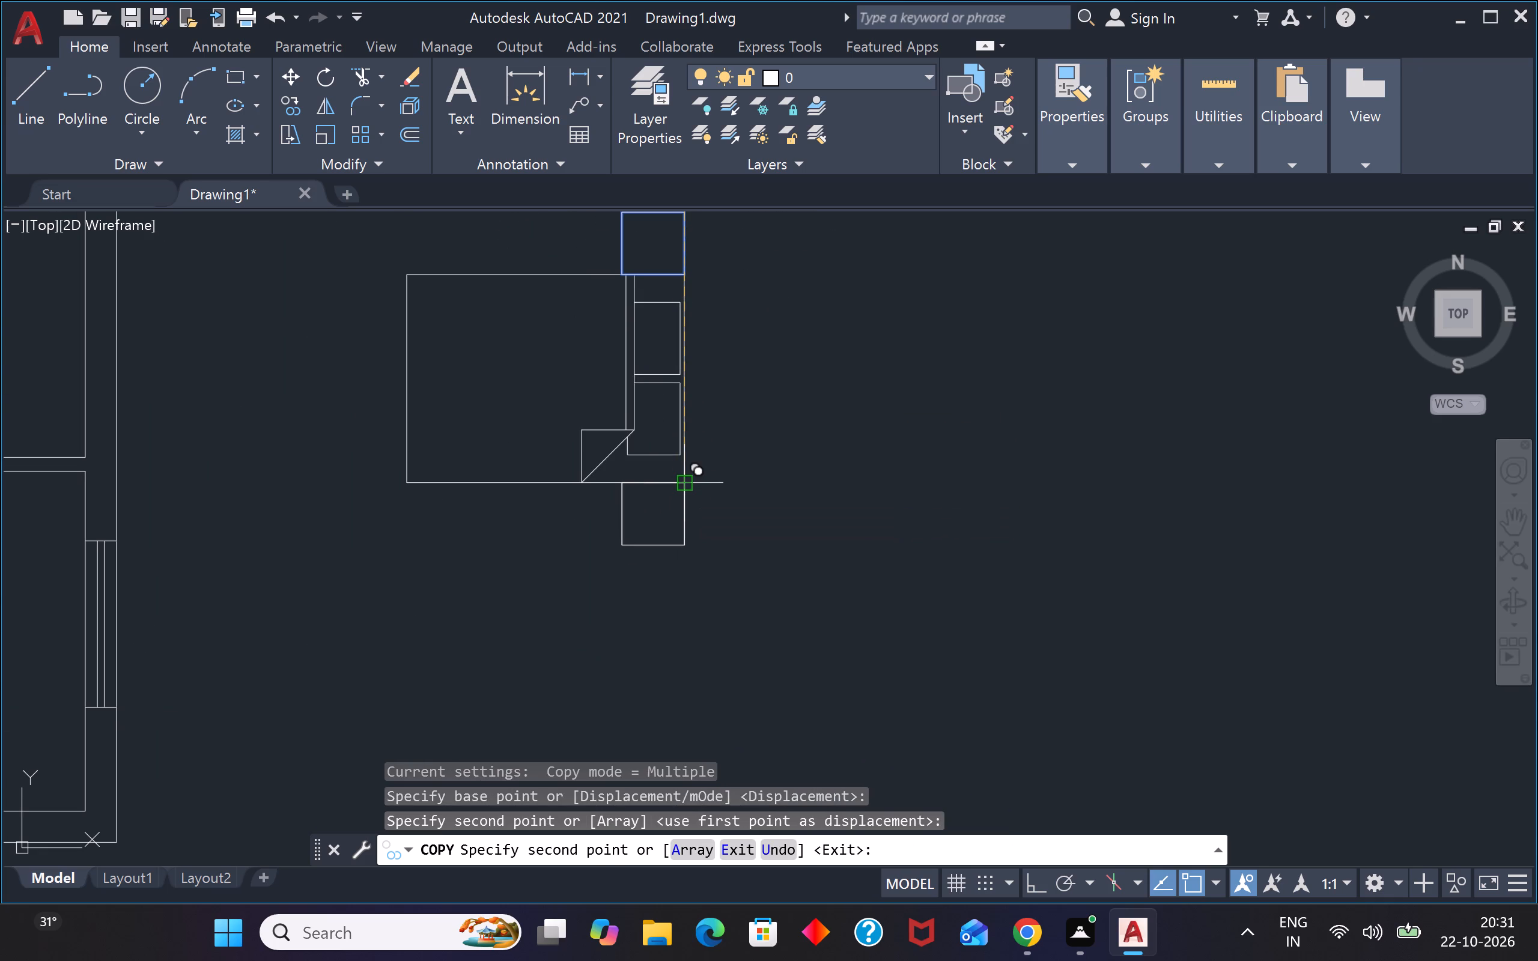
{"action": "scroll", "coordinate": [685, 479], "scroll_direction": "down", "scroll_amount": 2}
{"action": "scroll", "coordinate": [684, 459], "scroll_direction": "up", "scroll_amount": 2}
{"action": "key", "text": "Escape"}
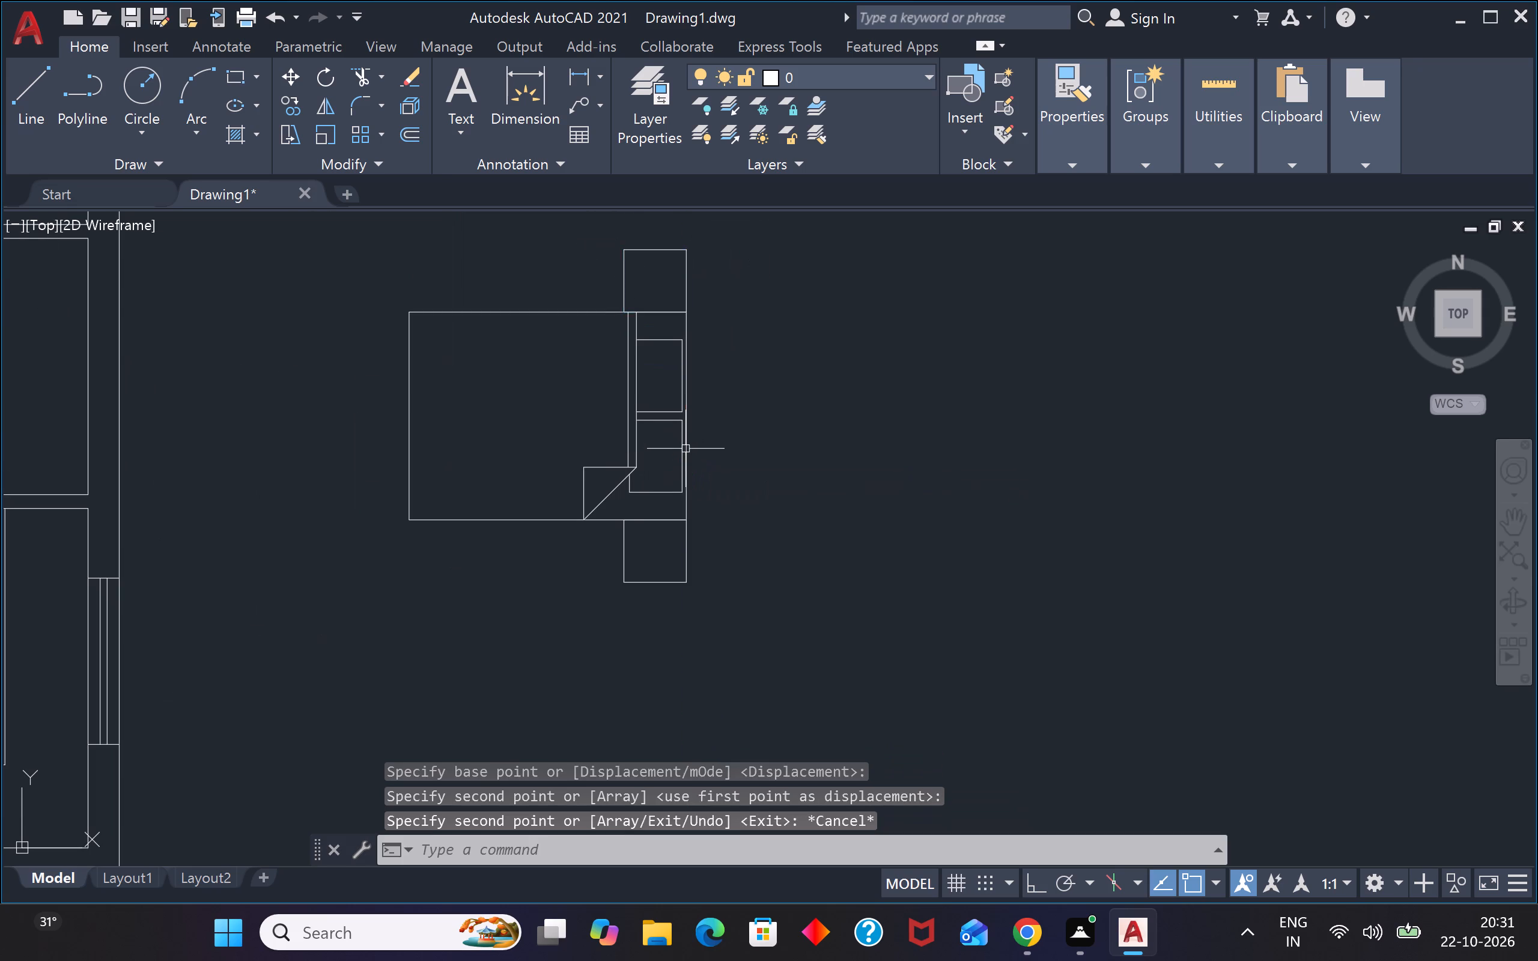
{"action": "key", "text": "Escape"}
{"action": "scroll", "coordinate": [691, 444], "scroll_direction": "down", "scroll_amount": 3}
{"action": "scroll", "coordinate": [699, 434], "scroll_direction": "up", "scroll_amount": 2}
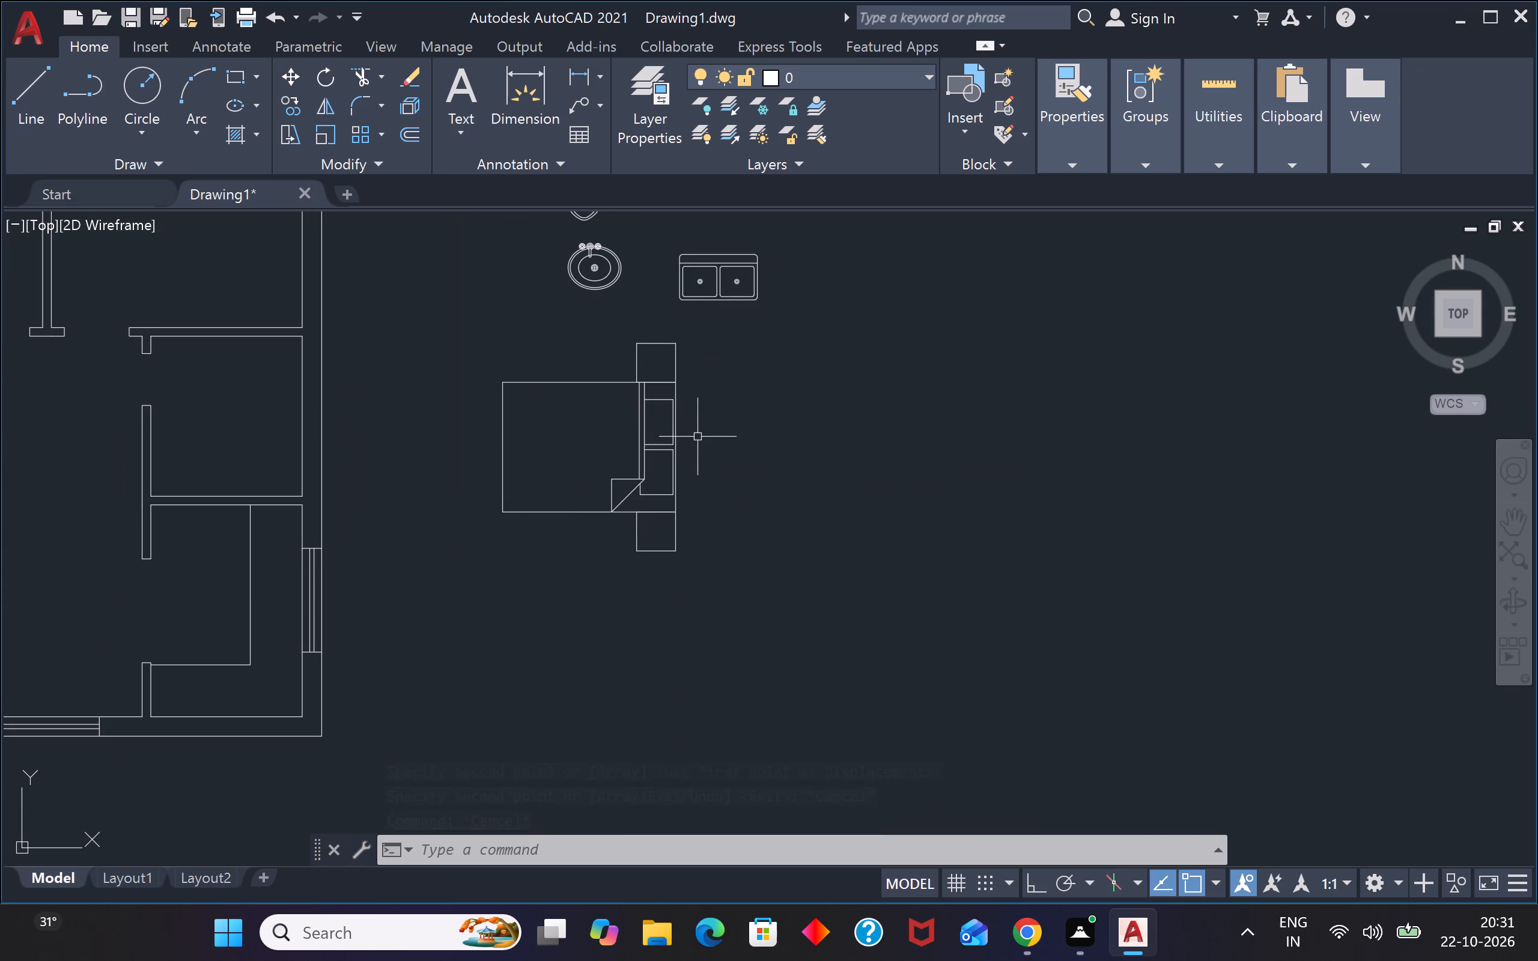
{"action": "key", "text": "Escape"}
{"action": "key", "text": "Escape"}
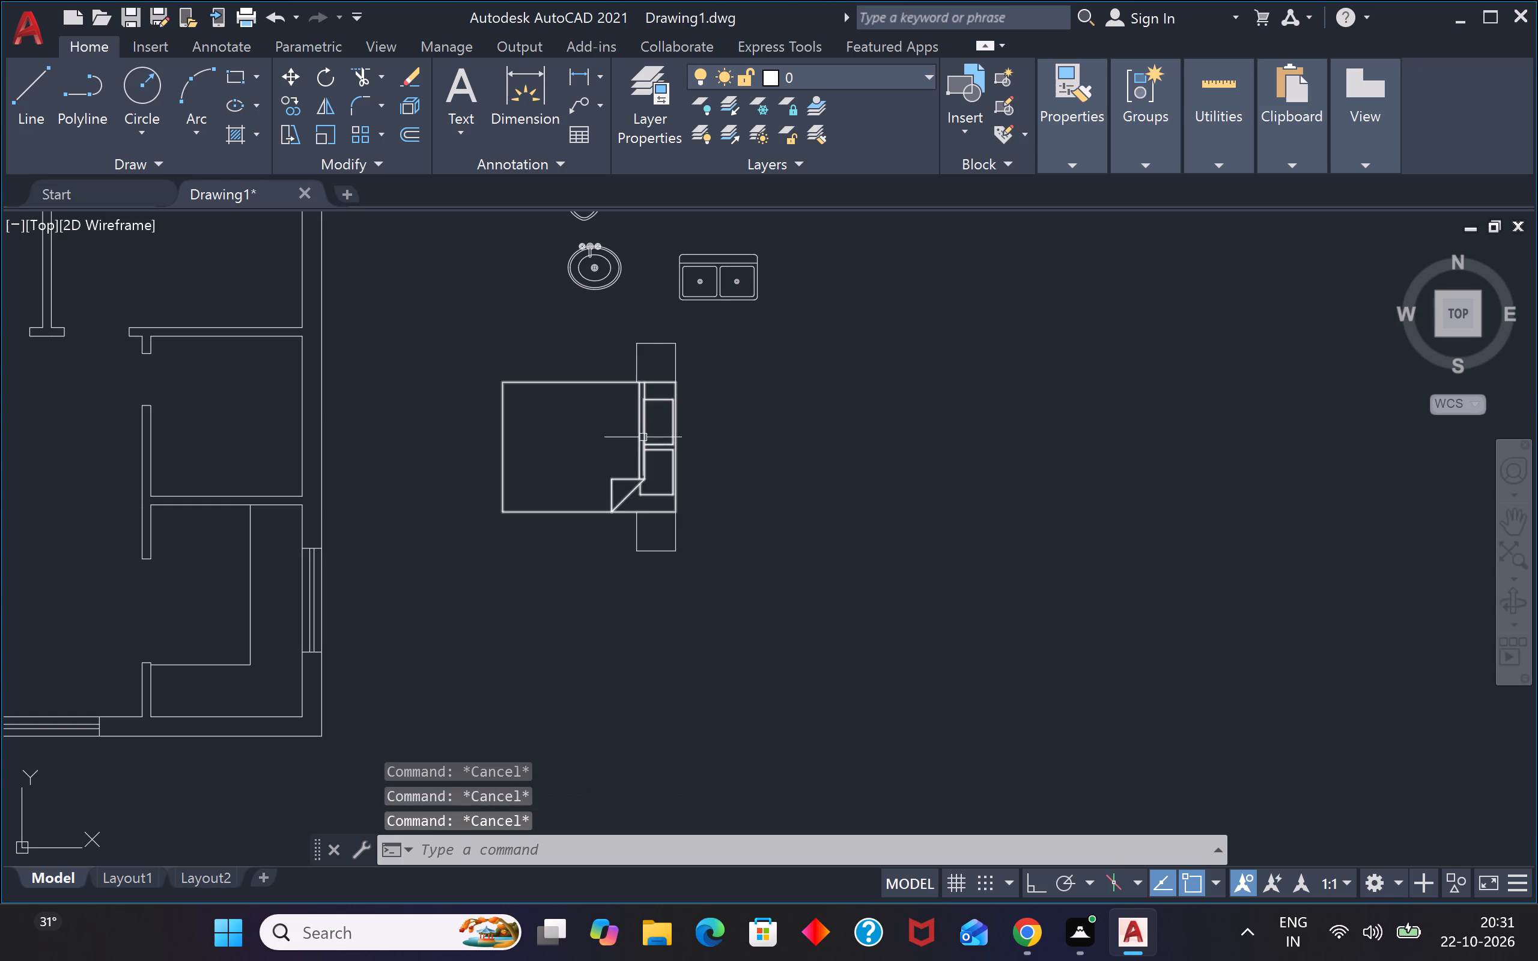
Mirror the bed and both nightstands about the vertical line along their right edges, keeping the source objects.
{"action": "scroll", "coordinate": [638, 395], "scroll_direction": "down", "scroll_amount": 2}
{"action": "scroll", "coordinate": [666, 369], "scroll_direction": "up", "scroll_amount": 3}
{"action": "left_click", "coordinate": [654, 377]}
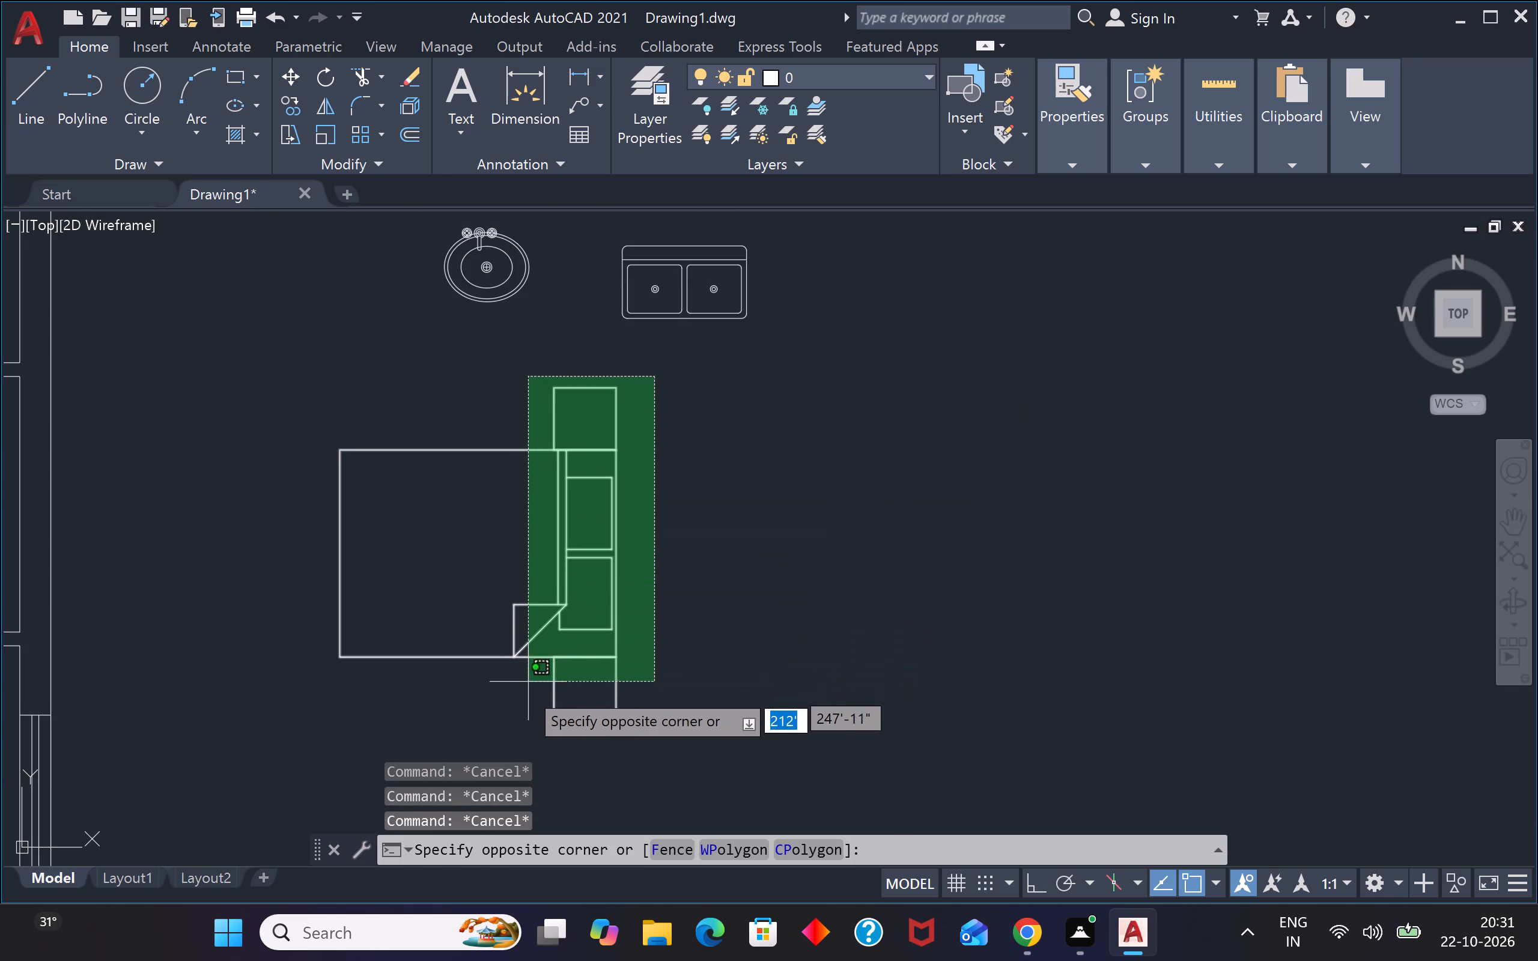
{"action": "left_click", "coordinate": [524, 693]}
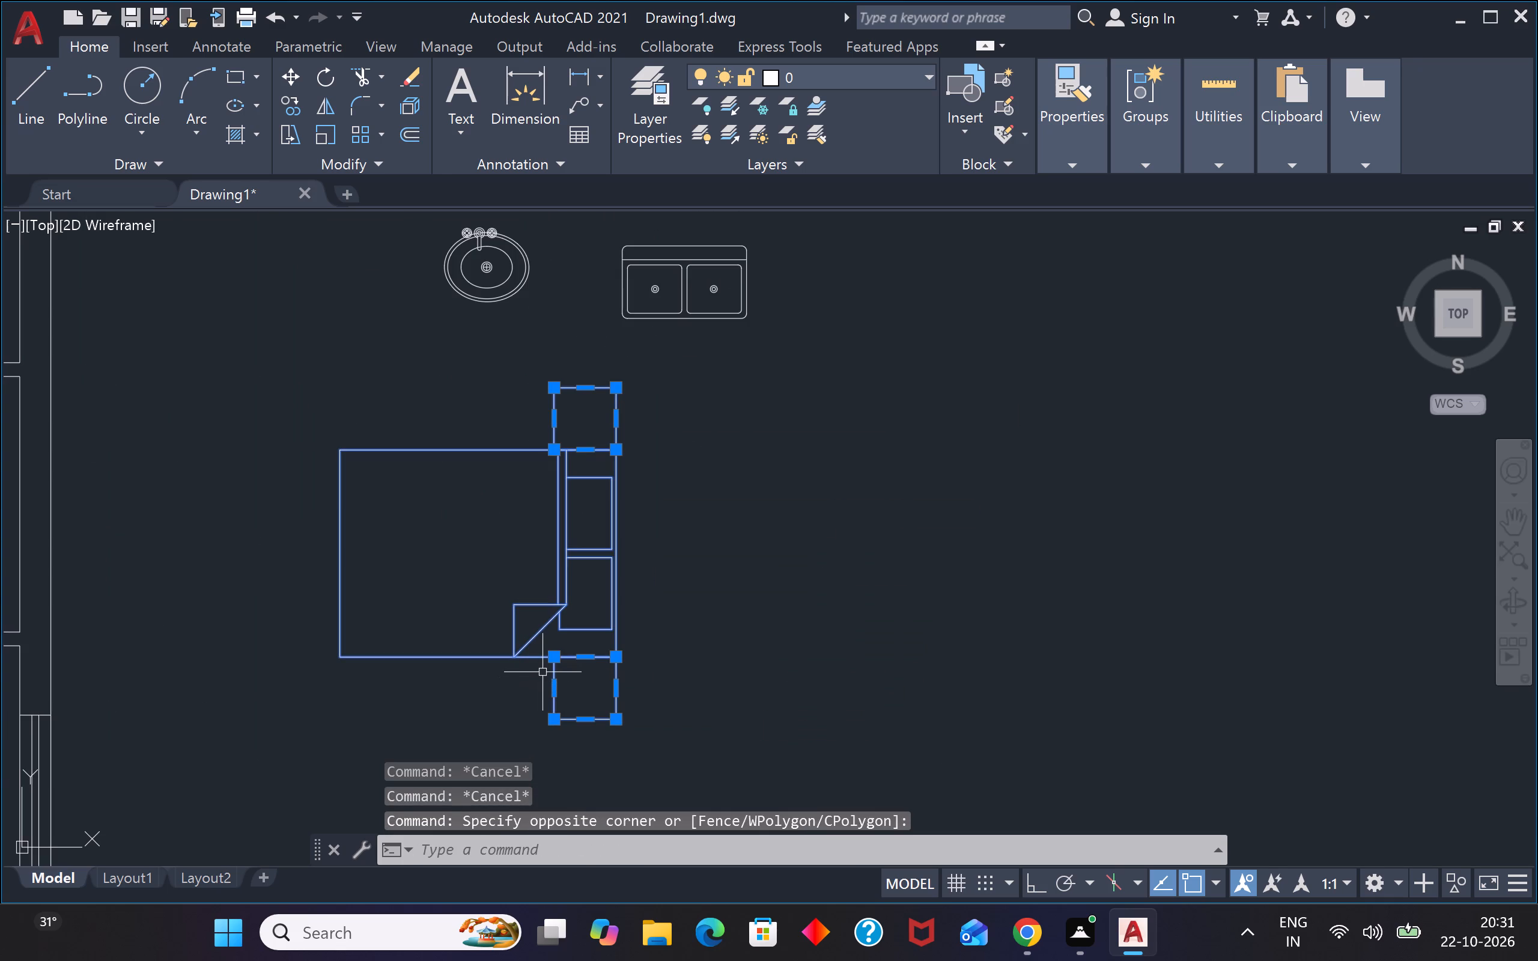
{"action": "key", "text": "n"}
{"action": "key", "text": "BackSpace"}
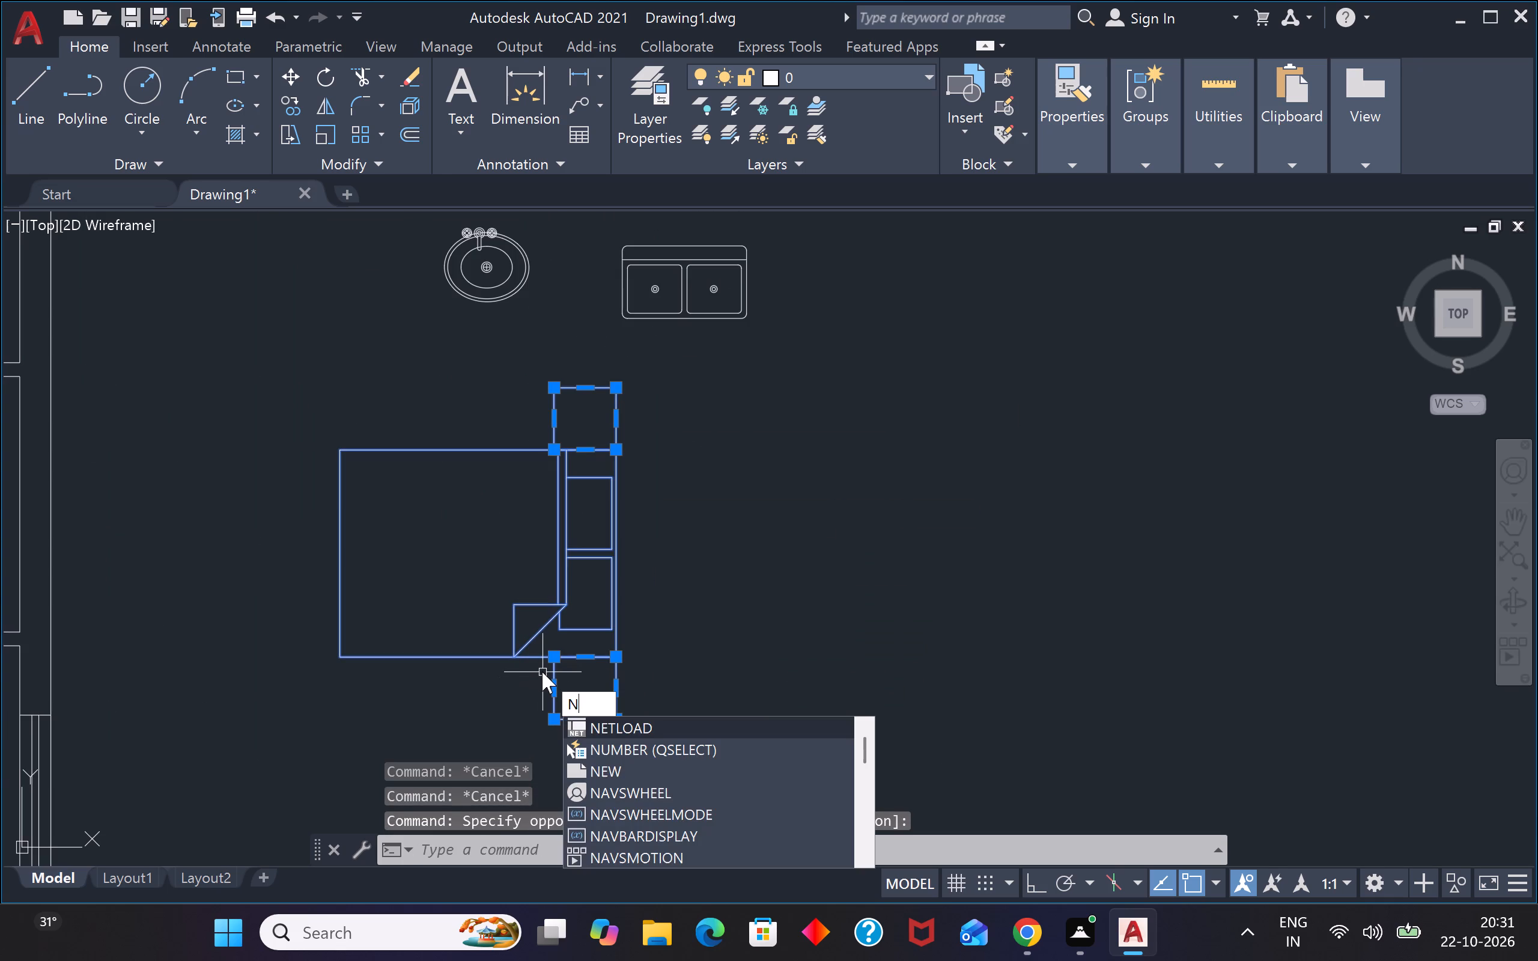
{"action": "key", "text": "m"}
{"action": "key", "text": "BackSpace"}
{"action": "key", "text": "BackSpace"}
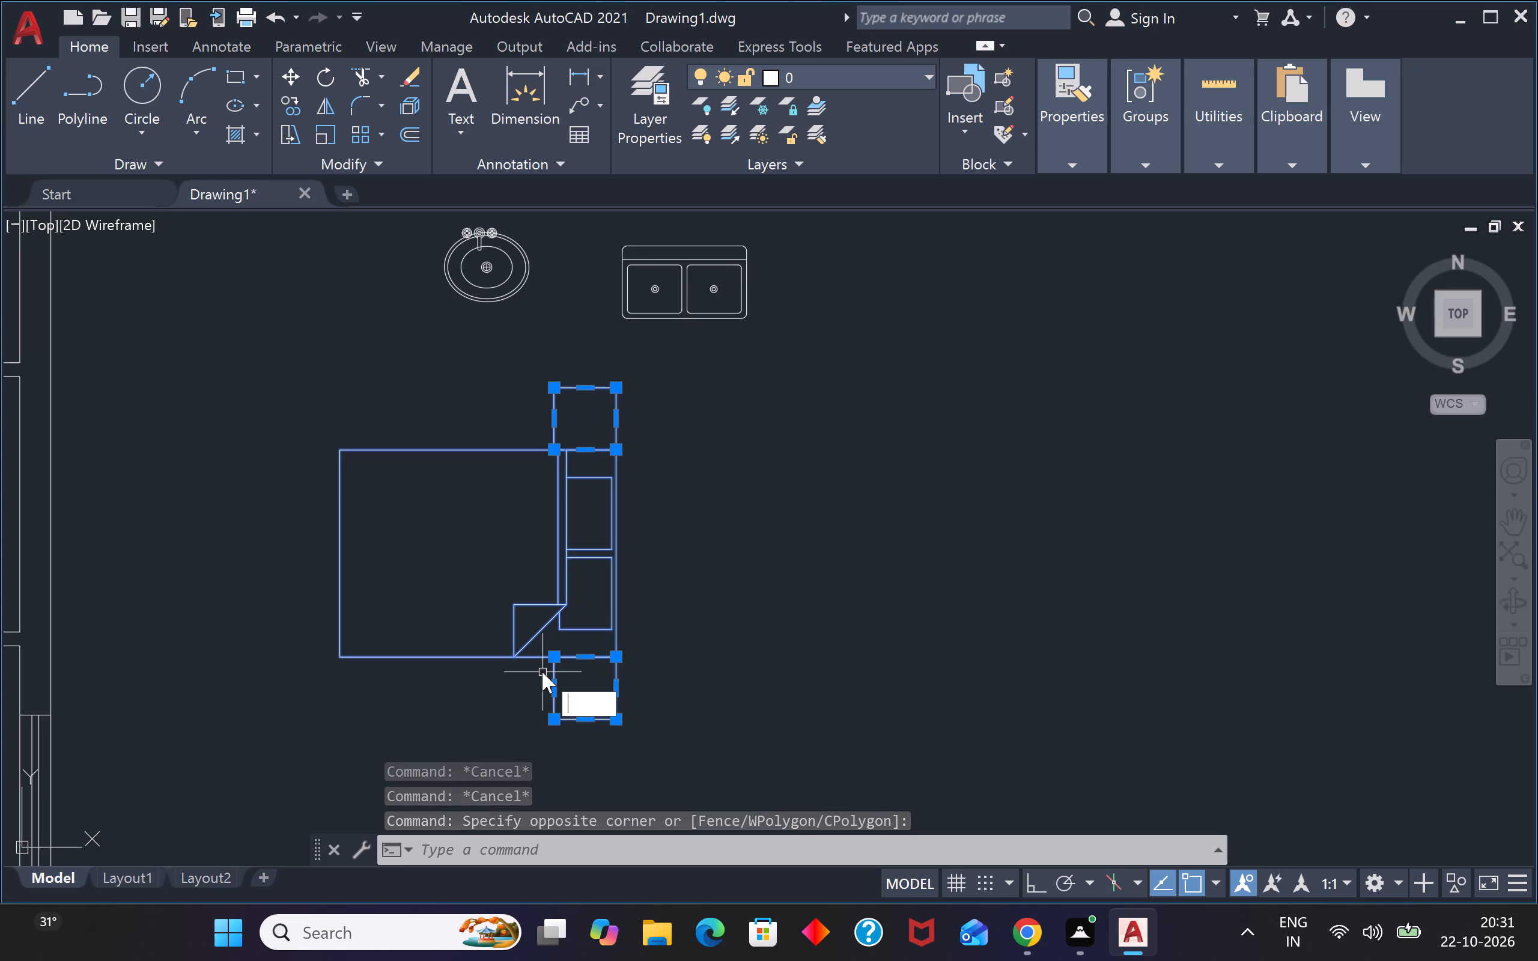
{"action": "key", "text": "m"}
{"action": "key", "text": "i"}
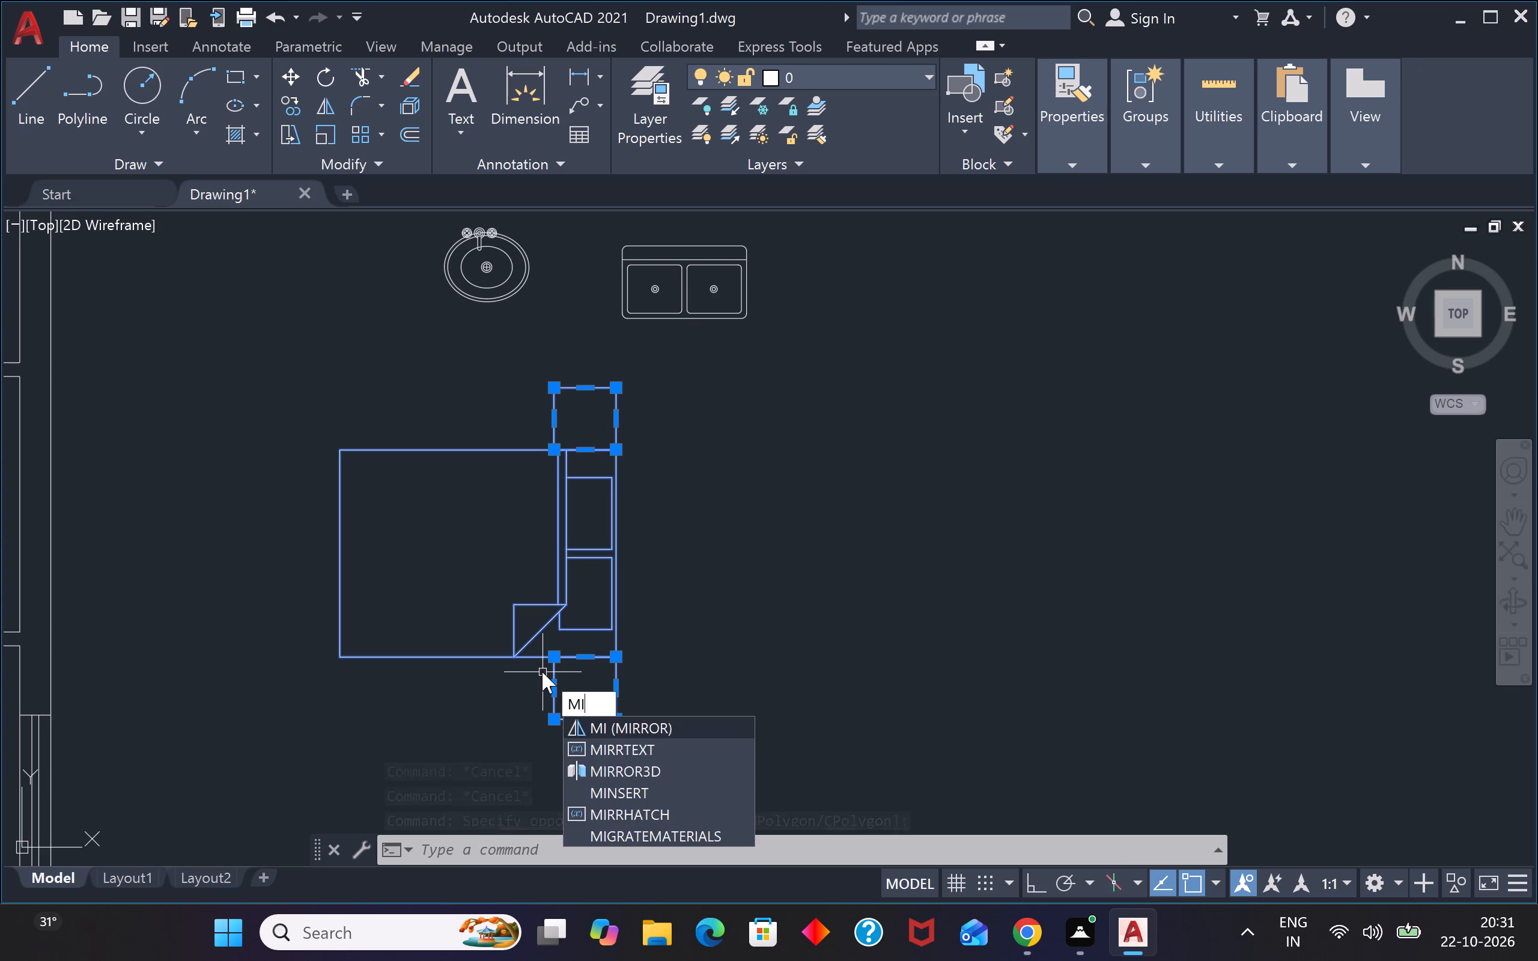
{"action": "key", "text": "Return"}
{"action": "left_click", "coordinate": [610, 390]}
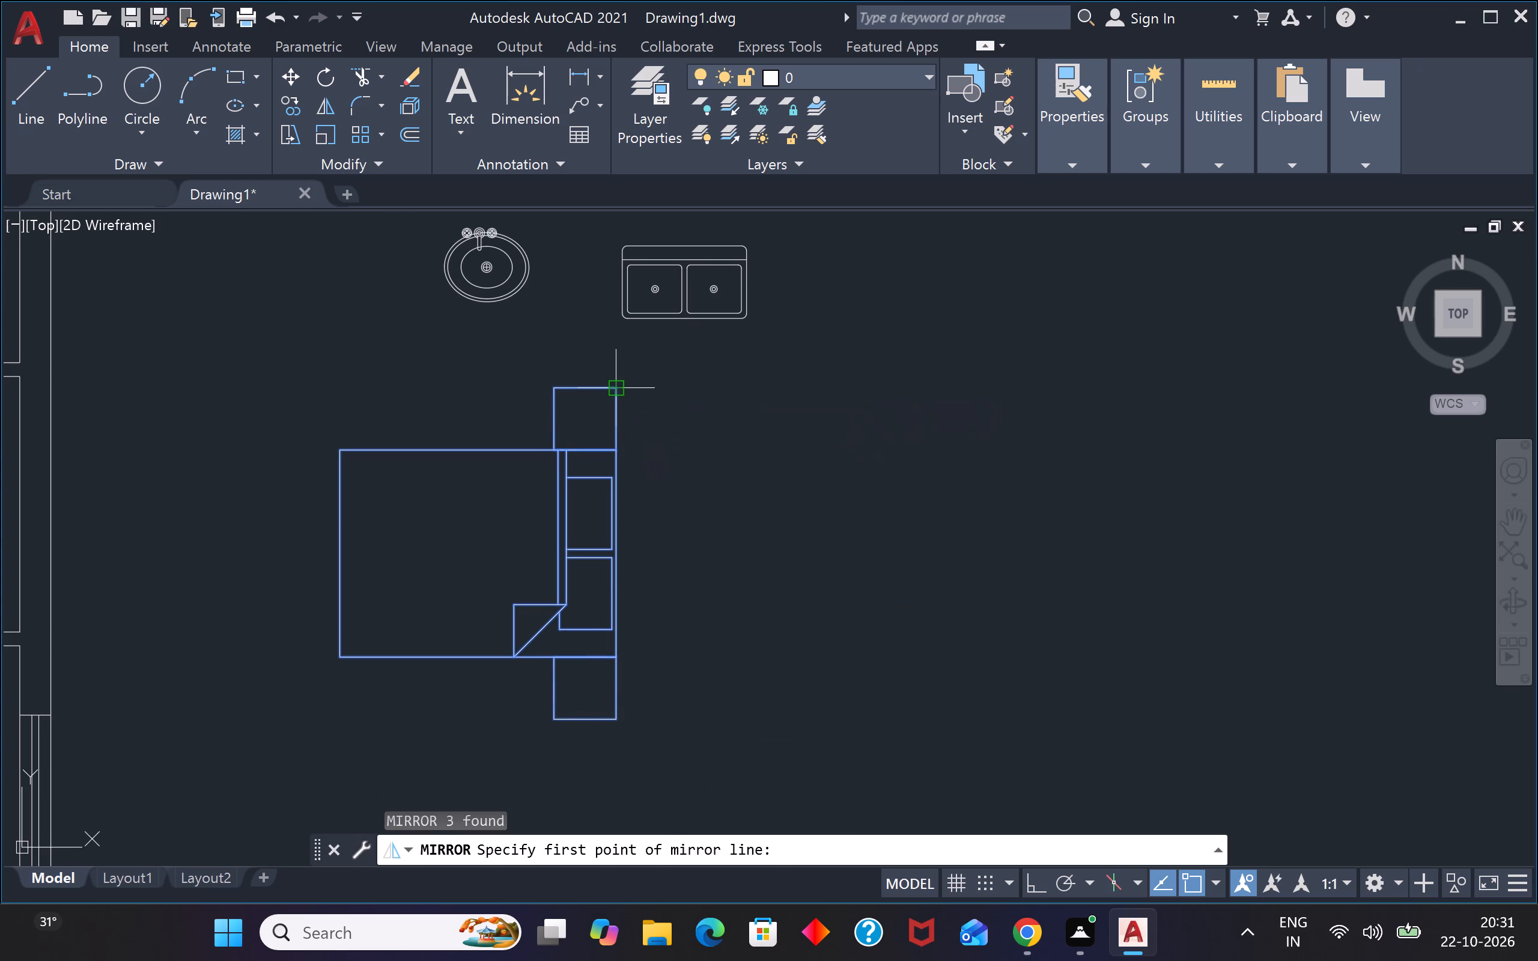
{"action": "left_click", "coordinate": [615, 720]}
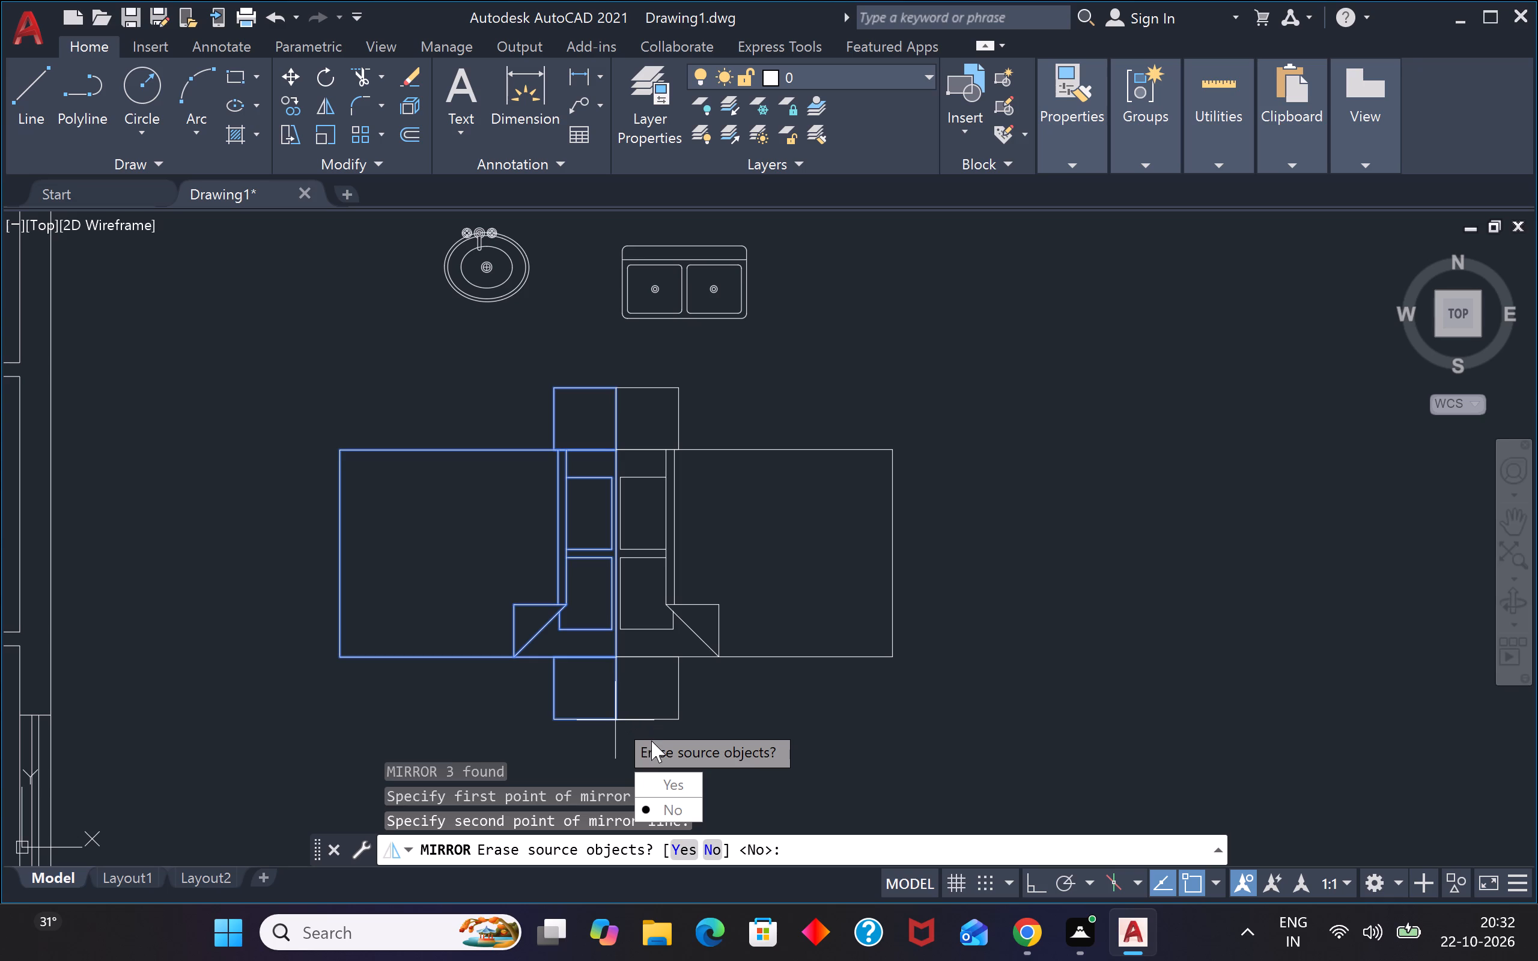
{"action": "key", "text": "n"}
{"action": "key", "text": "space"}
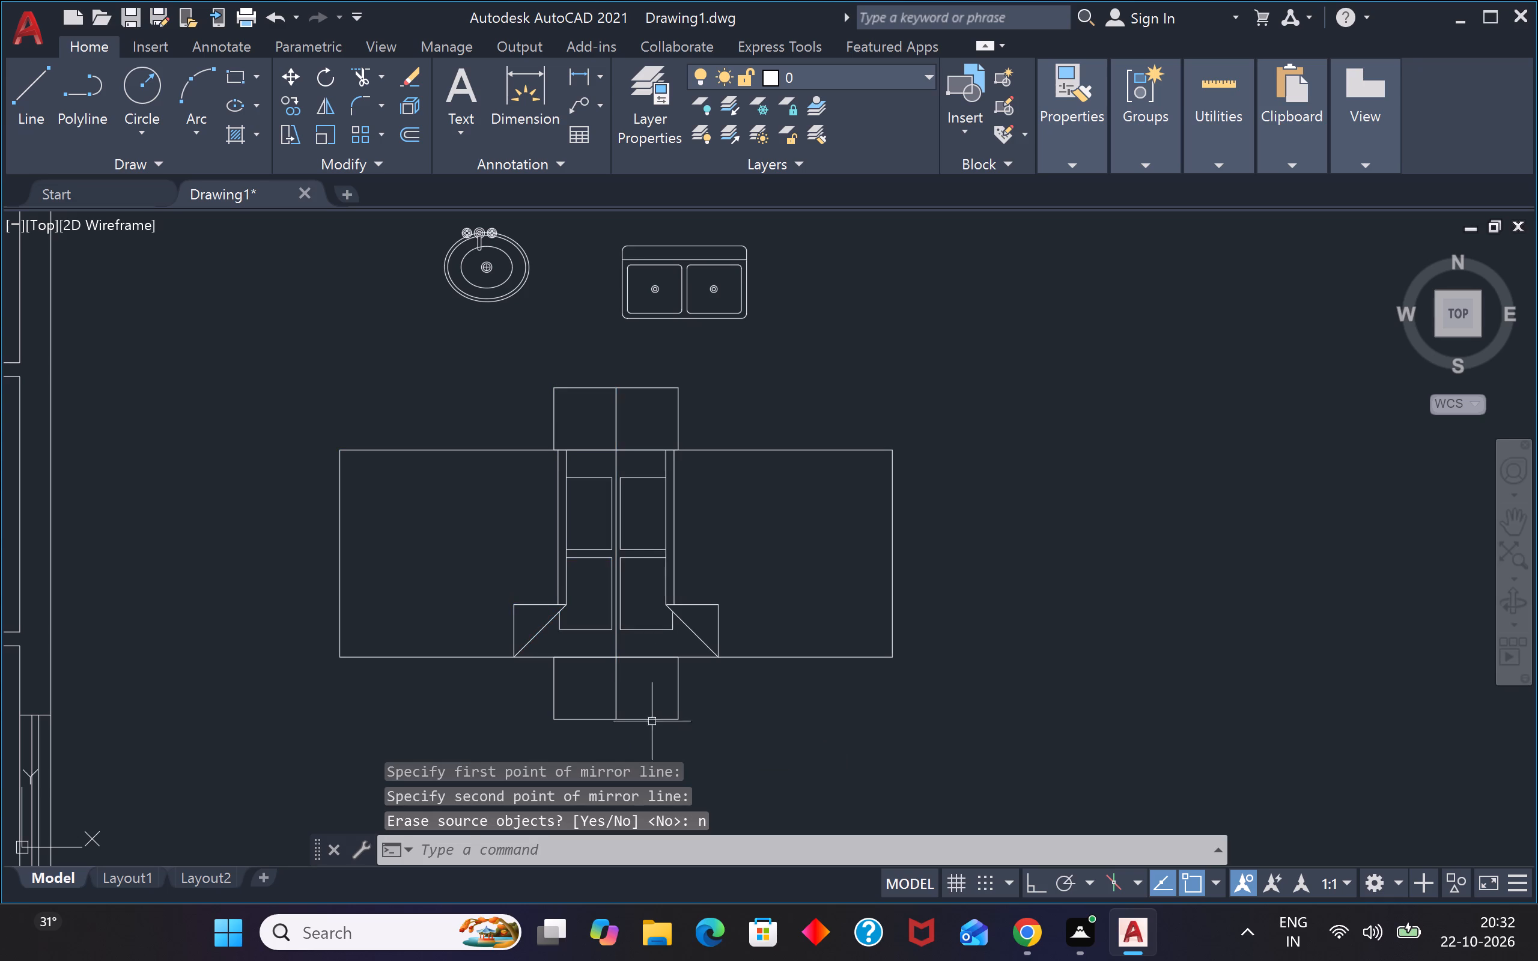
Move the mirrored bed with its two nightstands into the plan's upper-left bedroom, with the head near the left wall.
{"action": "scroll", "coordinate": [658, 585], "scroll_direction": "down", "scroll_amount": 3}
{"action": "scroll", "coordinate": [666, 566], "scroll_direction": "up", "scroll_amount": 3}
{"action": "left_click_drag", "start_coordinate": [683, 470], "coordinate": [681, 479]}
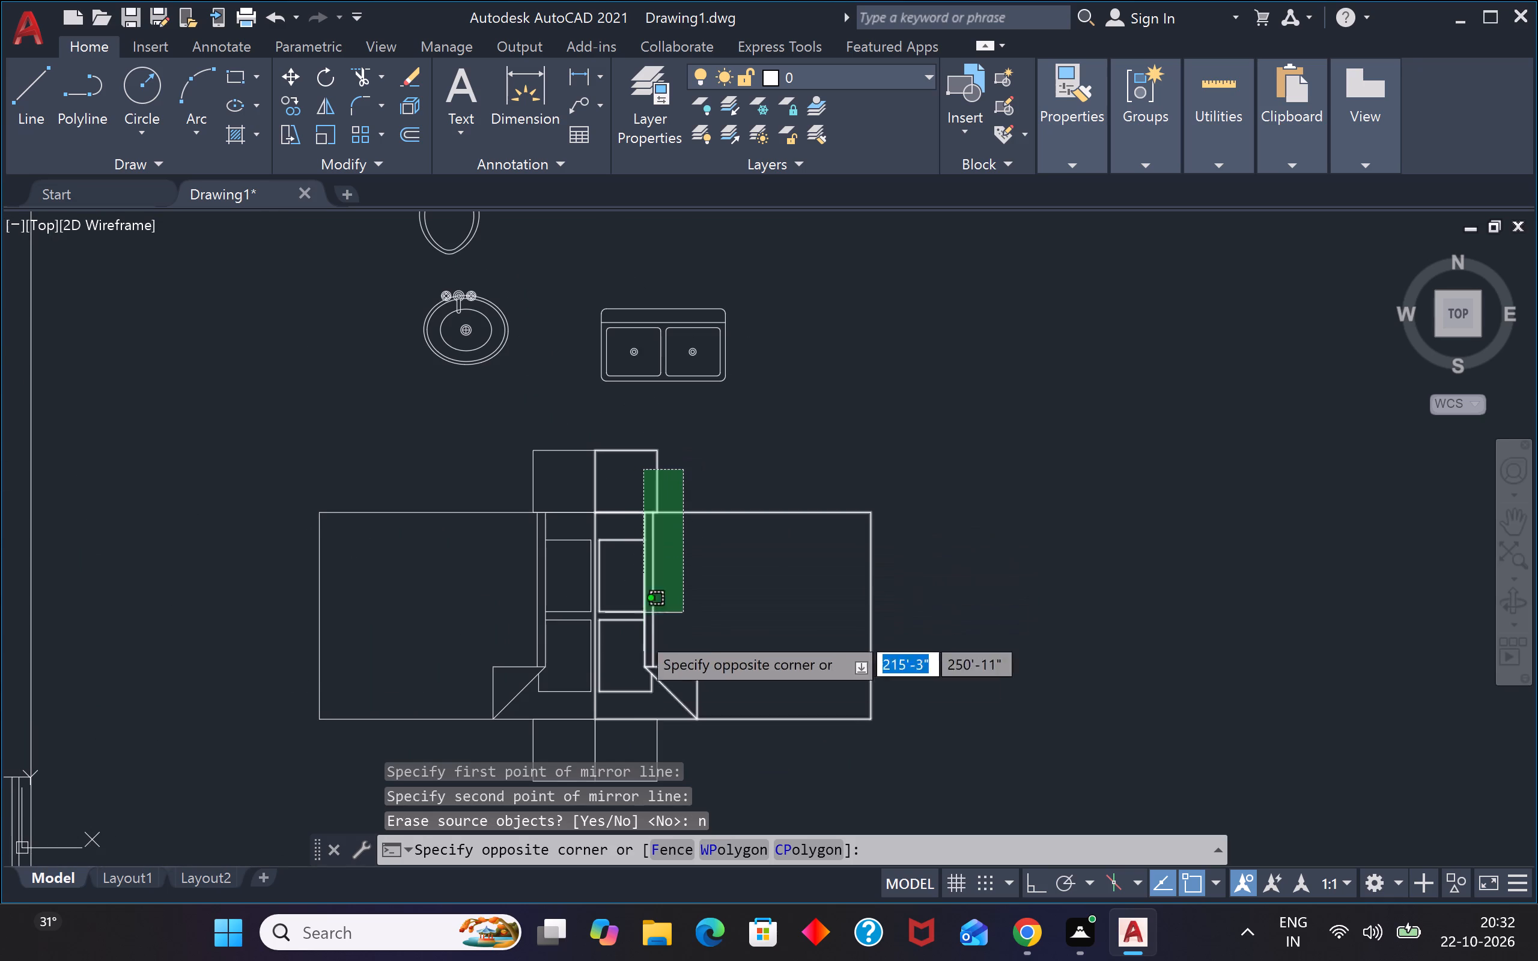
{"action": "left_click", "coordinate": [636, 726]}
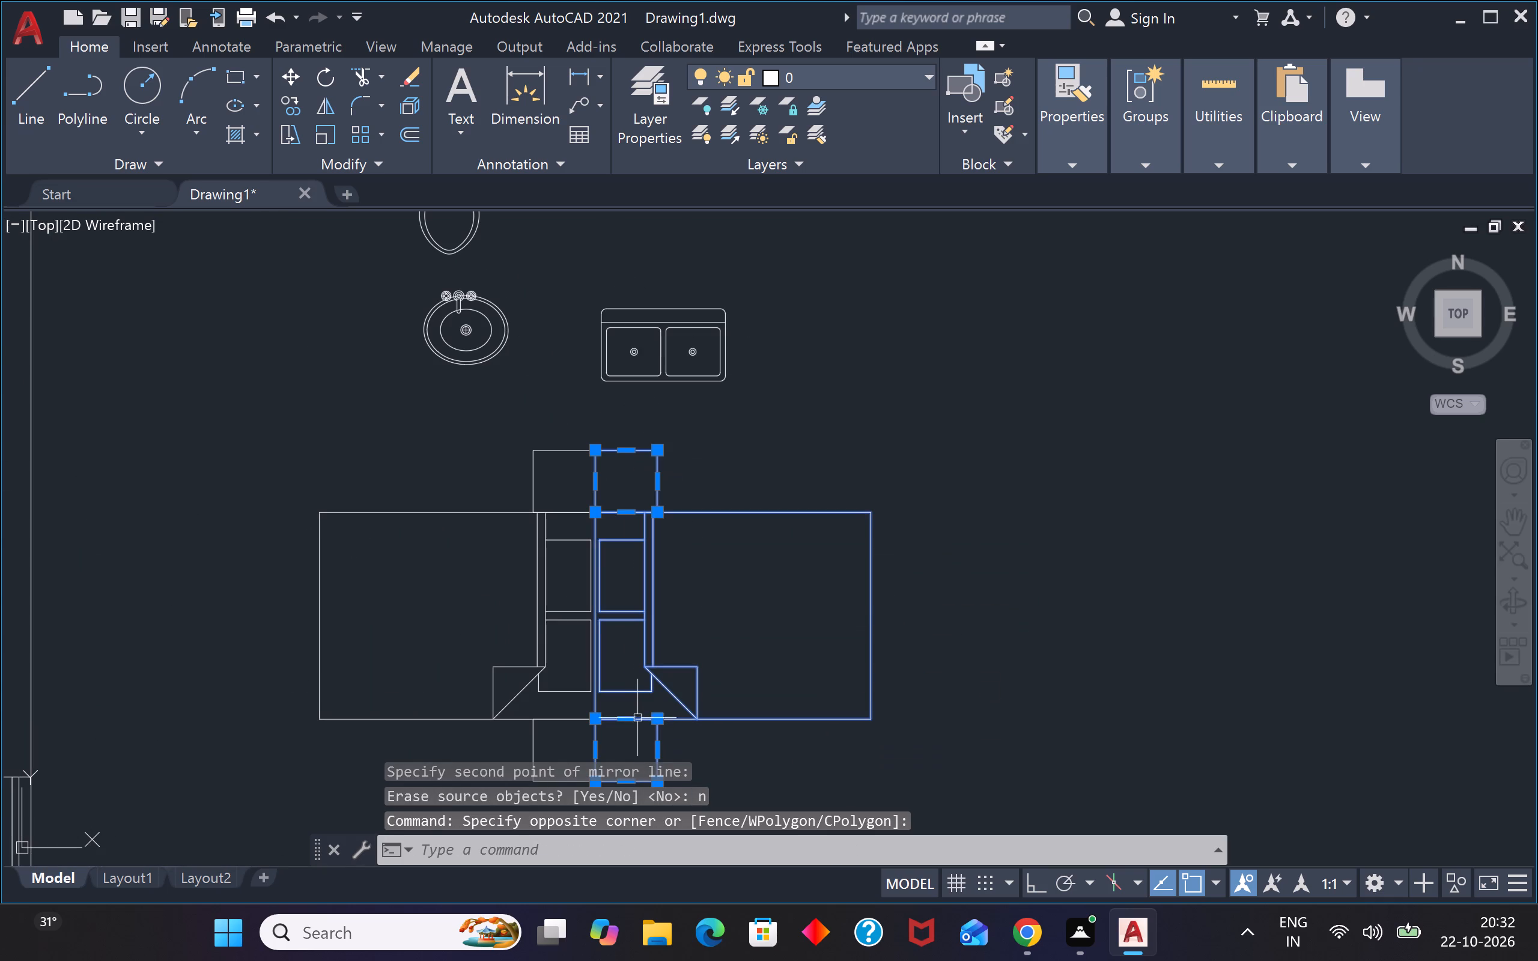
{"action": "key", "text": "m"}
{"action": "key", "text": "space"}
{"action": "left_click_drag", "start_coordinate": [708, 629], "coordinate": [708, 623]}
{"action": "scroll", "coordinate": [460, 584], "scroll_direction": "down", "scroll_amount": 2}
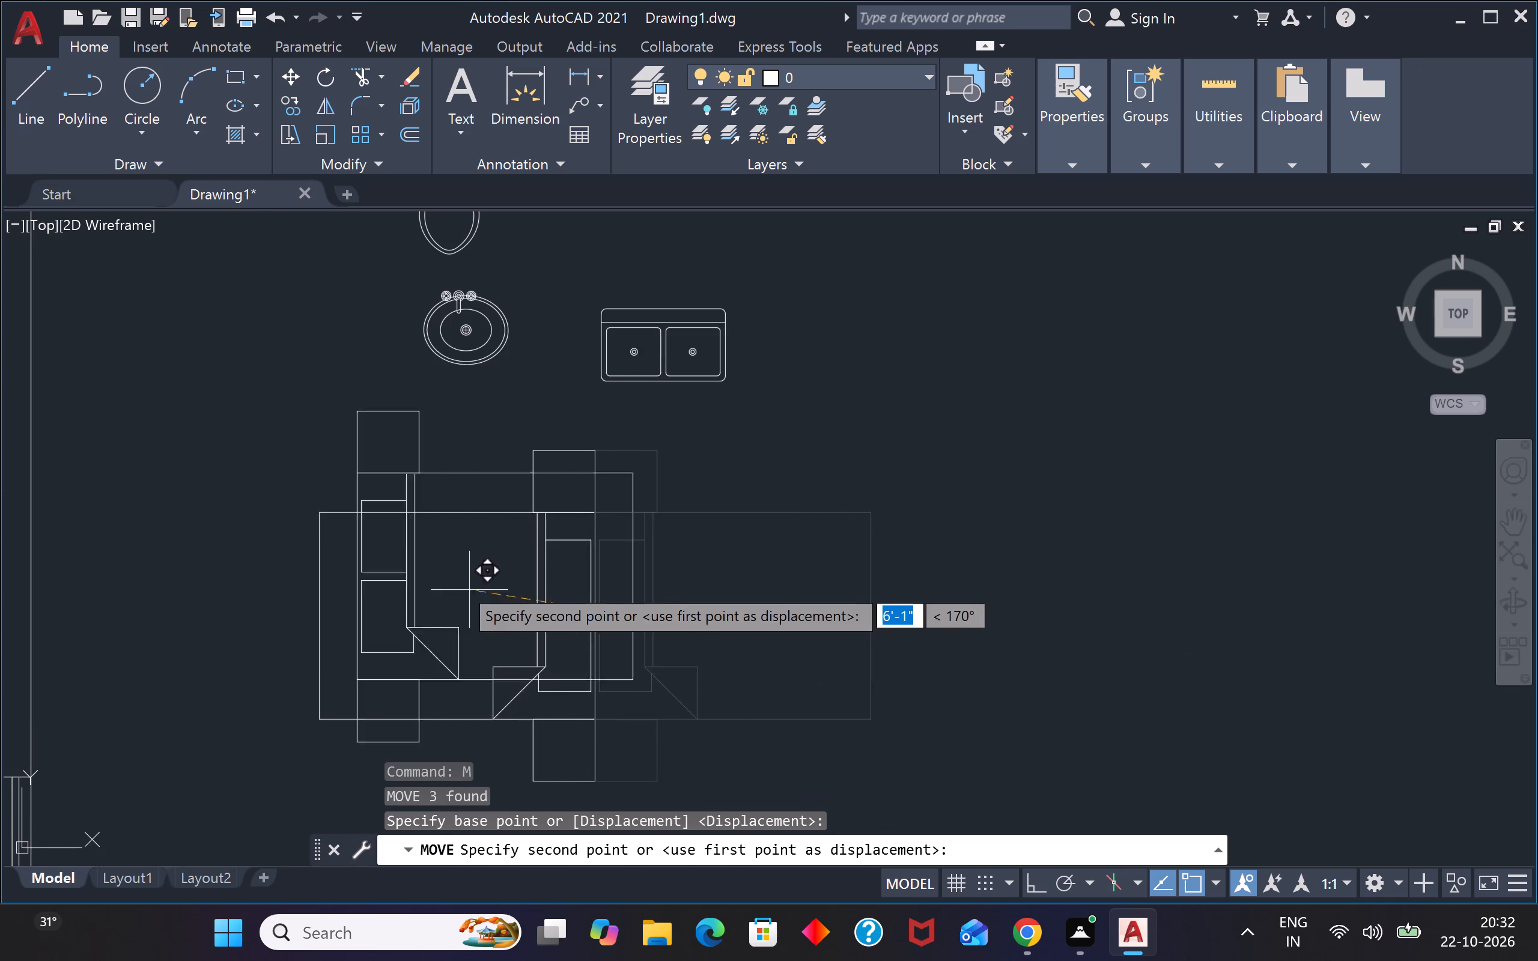
{"action": "scroll", "coordinate": [460, 584], "scroll_direction": "down", "scroll_amount": 2}
{"action": "scroll", "coordinate": [299, 532], "scroll_direction": "up", "scroll_amount": 2}
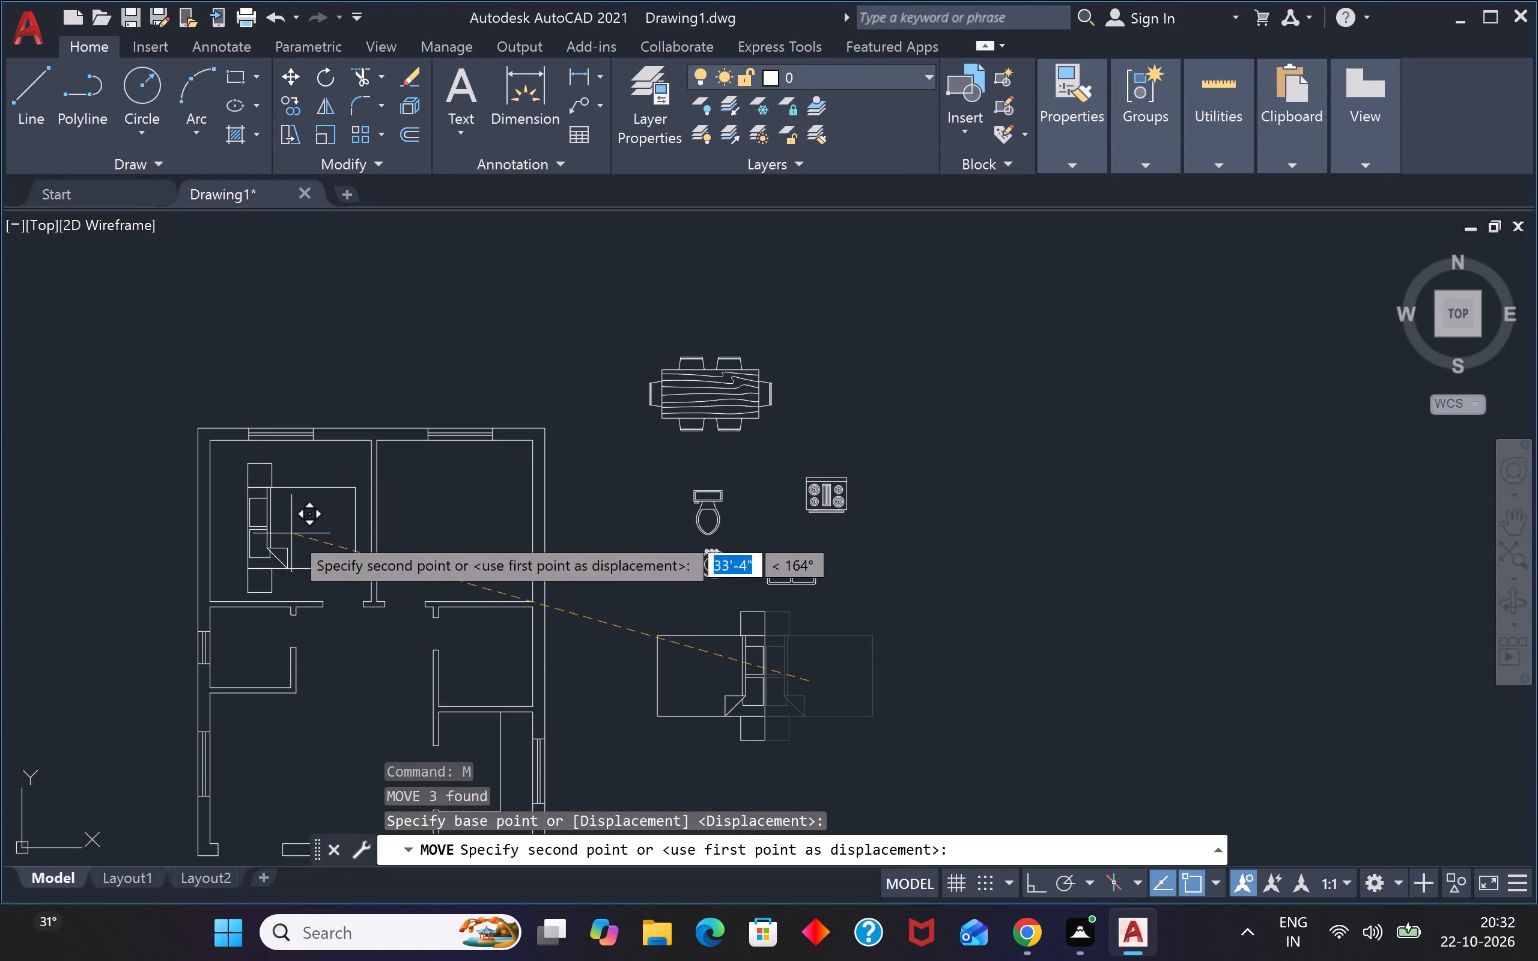
{"action": "scroll", "coordinate": [275, 530], "scroll_direction": "up", "scroll_amount": 2}
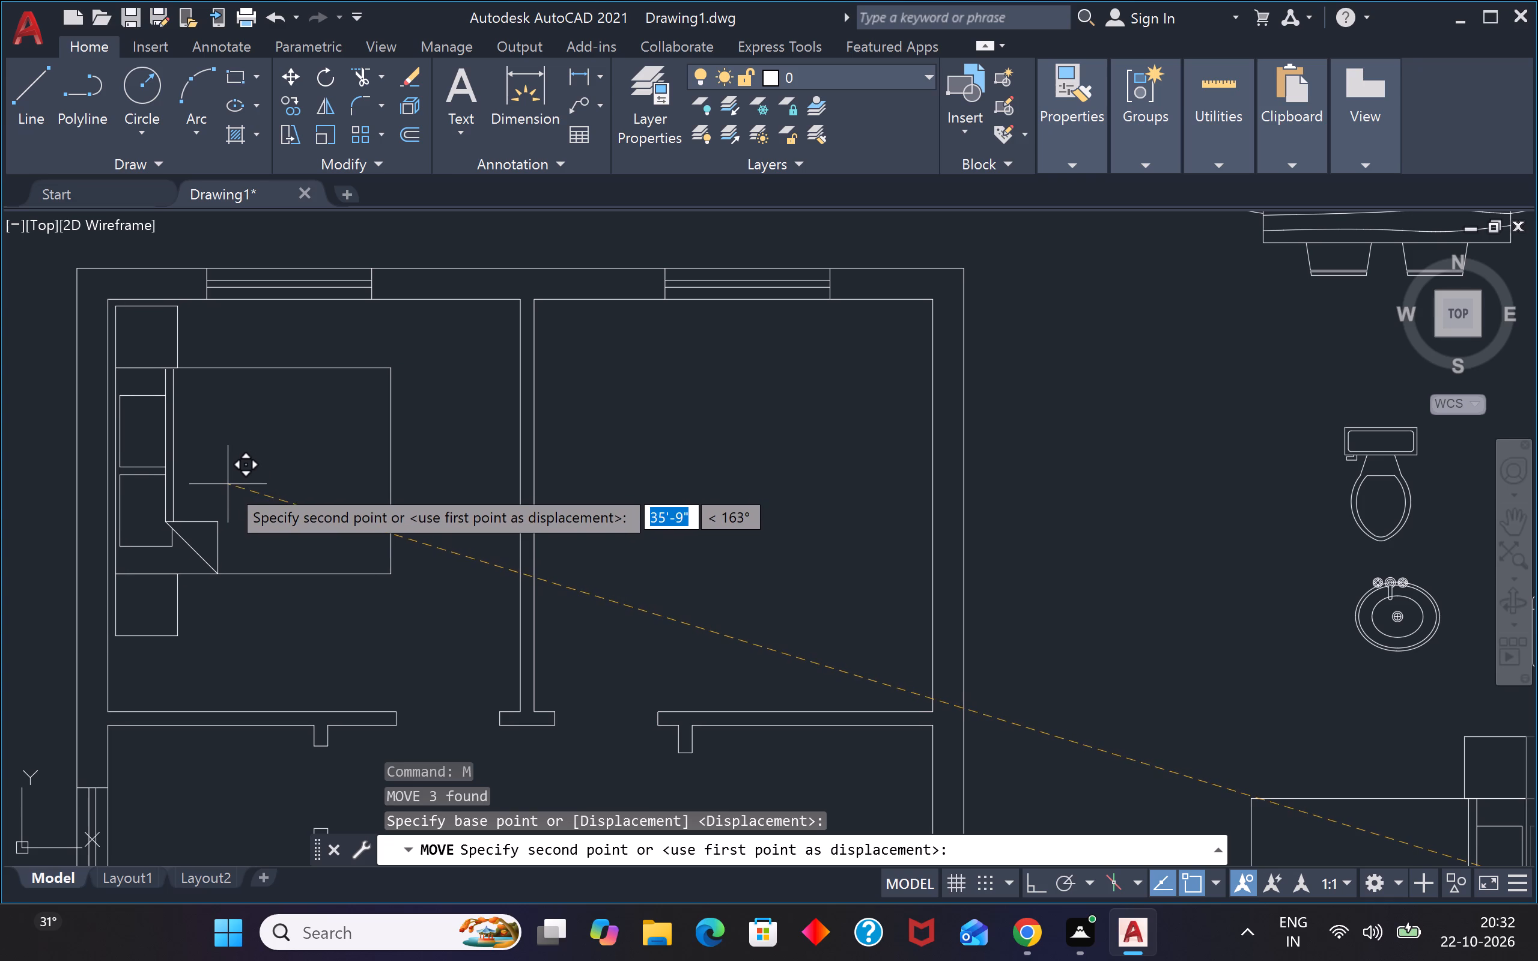
{"action": "left_click", "coordinate": [229, 484]}
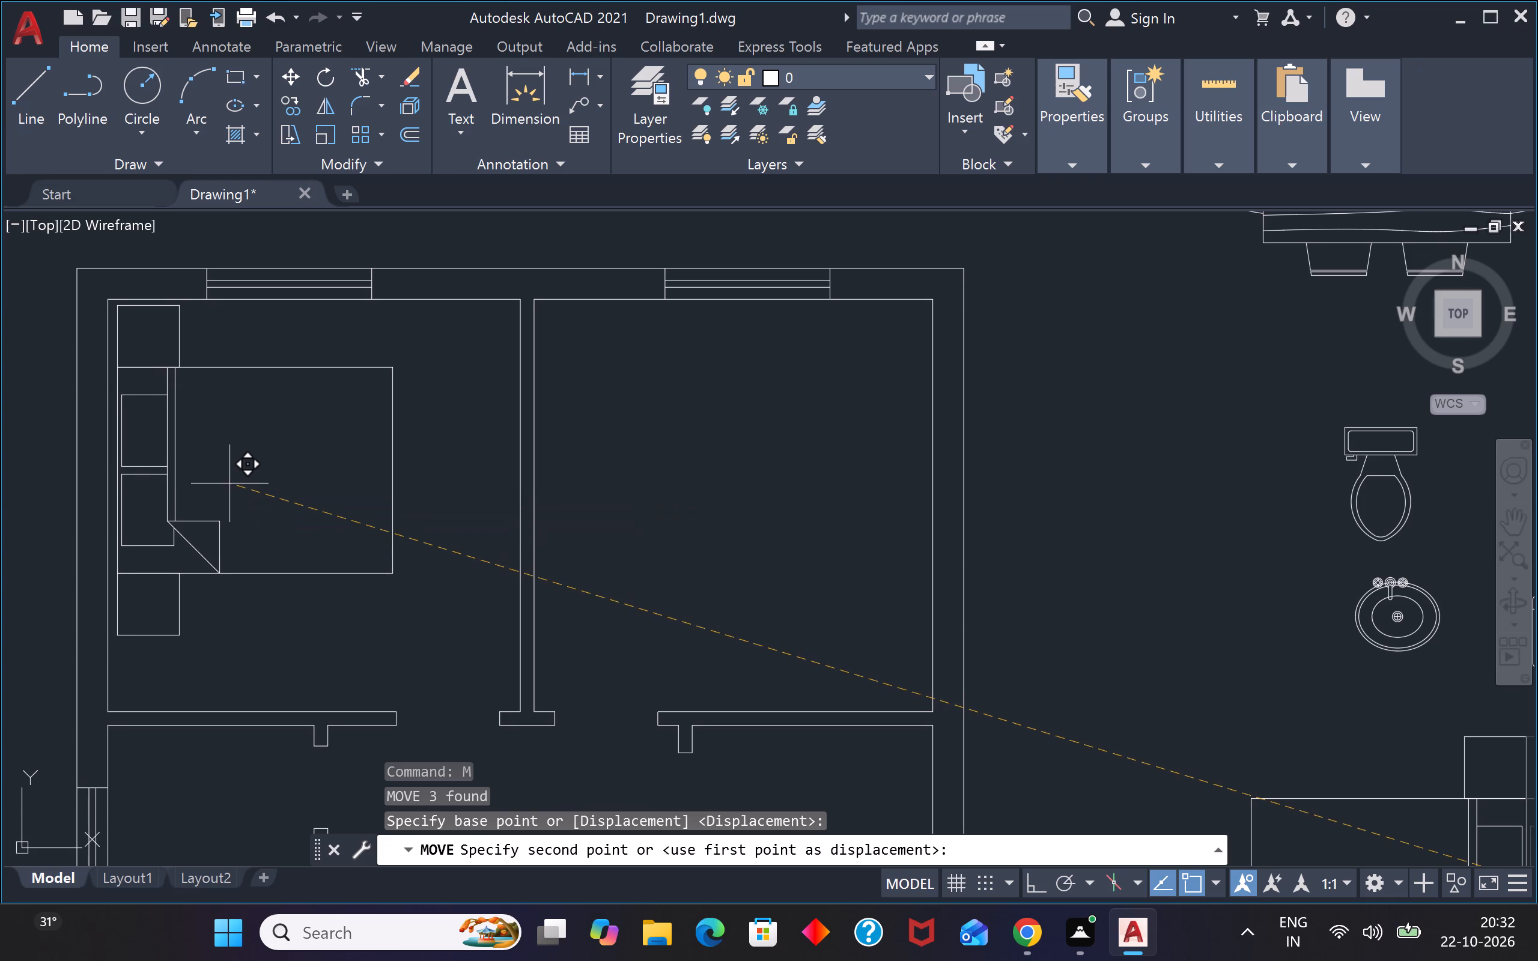
Move the remaining bed with its two nightstands into the plan's upper-right bedroom, with the head near the right wall.
{"action": "scroll", "coordinate": [327, 458], "scroll_direction": "down", "scroll_amount": 4}
{"action": "scroll", "coordinate": [958, 696], "scroll_direction": "down", "scroll_amount": 2}
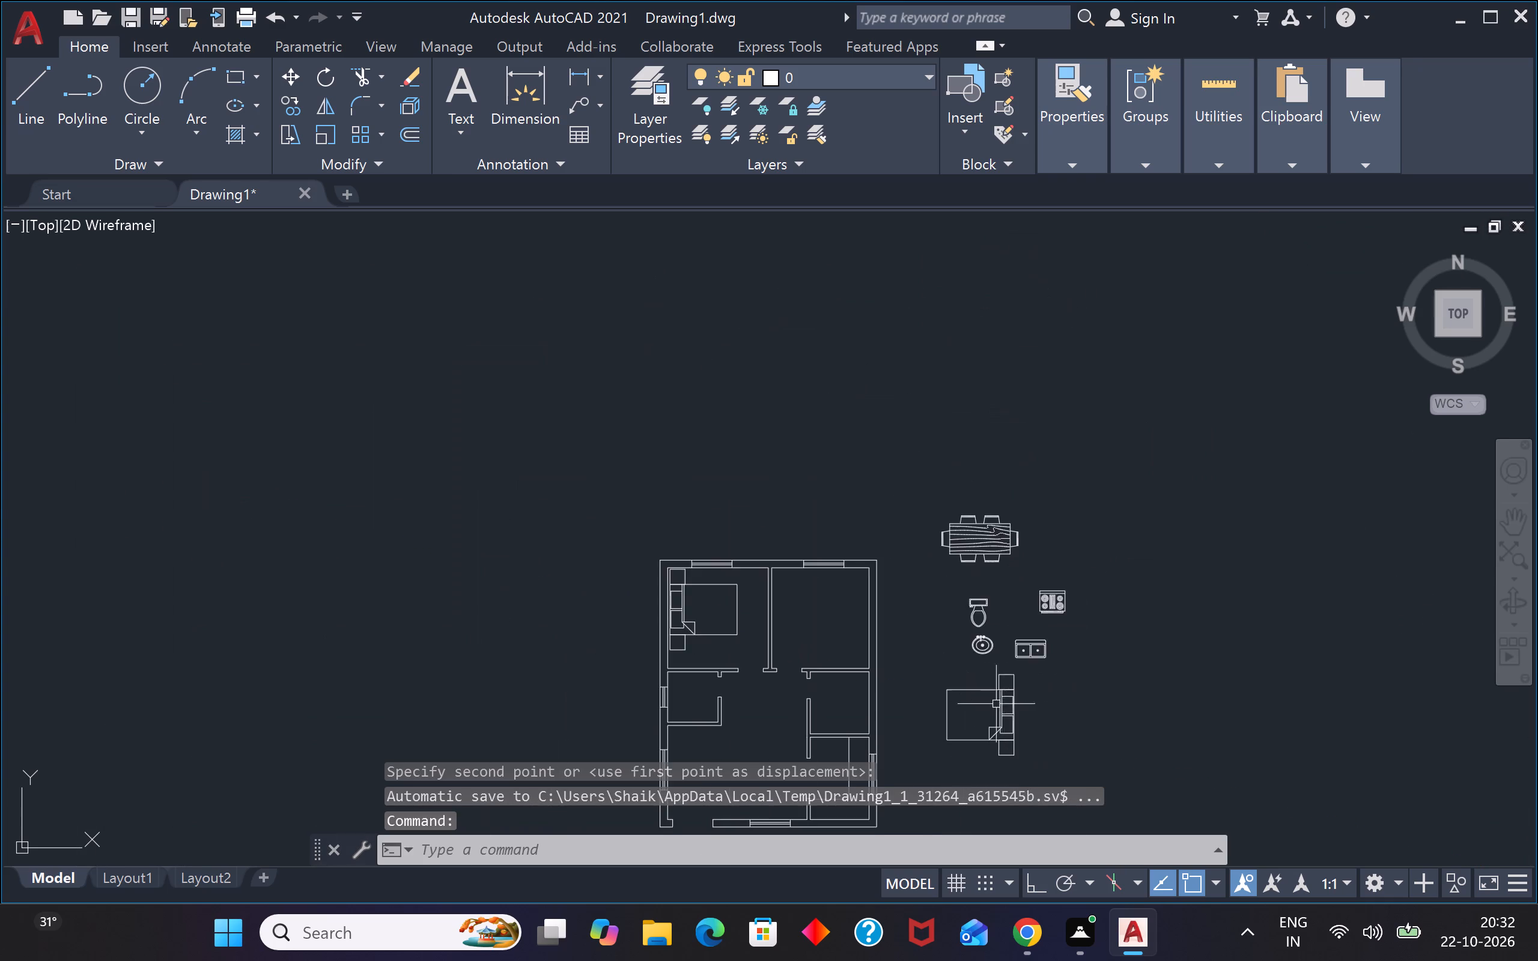
{"action": "scroll", "coordinate": [1012, 704], "scroll_direction": "up", "scroll_amount": 3}
{"action": "scroll", "coordinate": [1034, 611], "scroll_direction": "down", "scroll_amount": 4}
{"action": "scroll", "coordinate": [1028, 661], "scroll_direction": "up", "scroll_amount": 3}
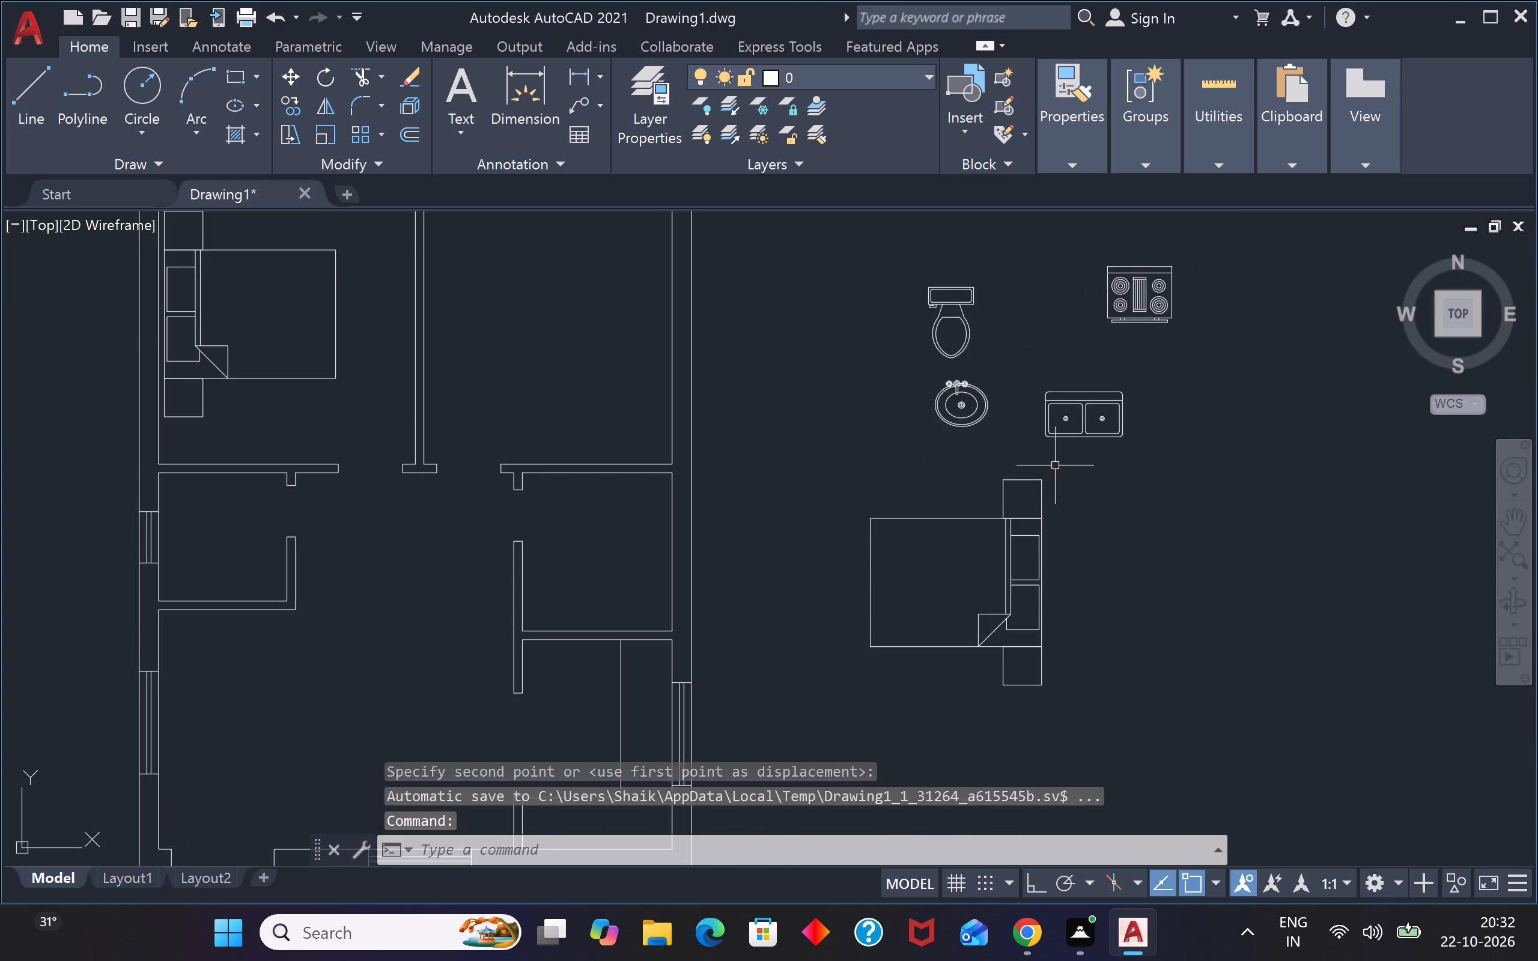
{"action": "left_click", "coordinate": [1051, 465]}
{"action": "left_click", "coordinate": [1027, 681]}
{"action": "type", "text": "m"}
{"action": "key", "text": "space"}
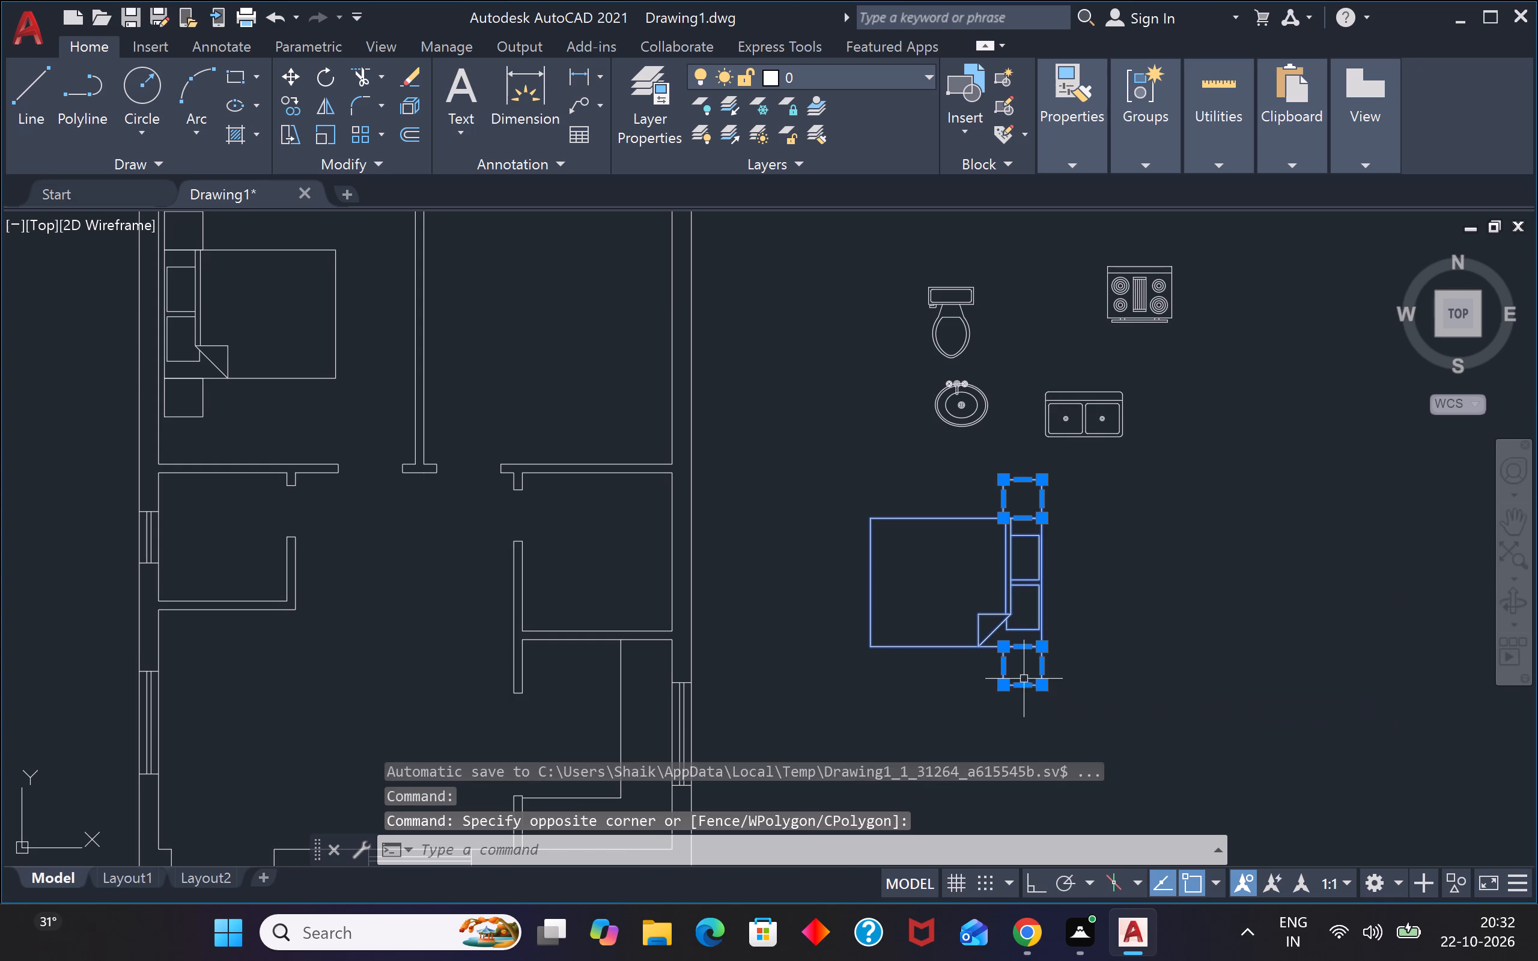
{"action": "left_click", "coordinate": [966, 575]}
{"action": "scroll", "coordinate": [965, 574], "scroll_direction": "down", "scroll_amount": 4}
{"action": "scroll", "coordinate": [902, 538], "scroll_direction": "up", "scroll_amount": 3}
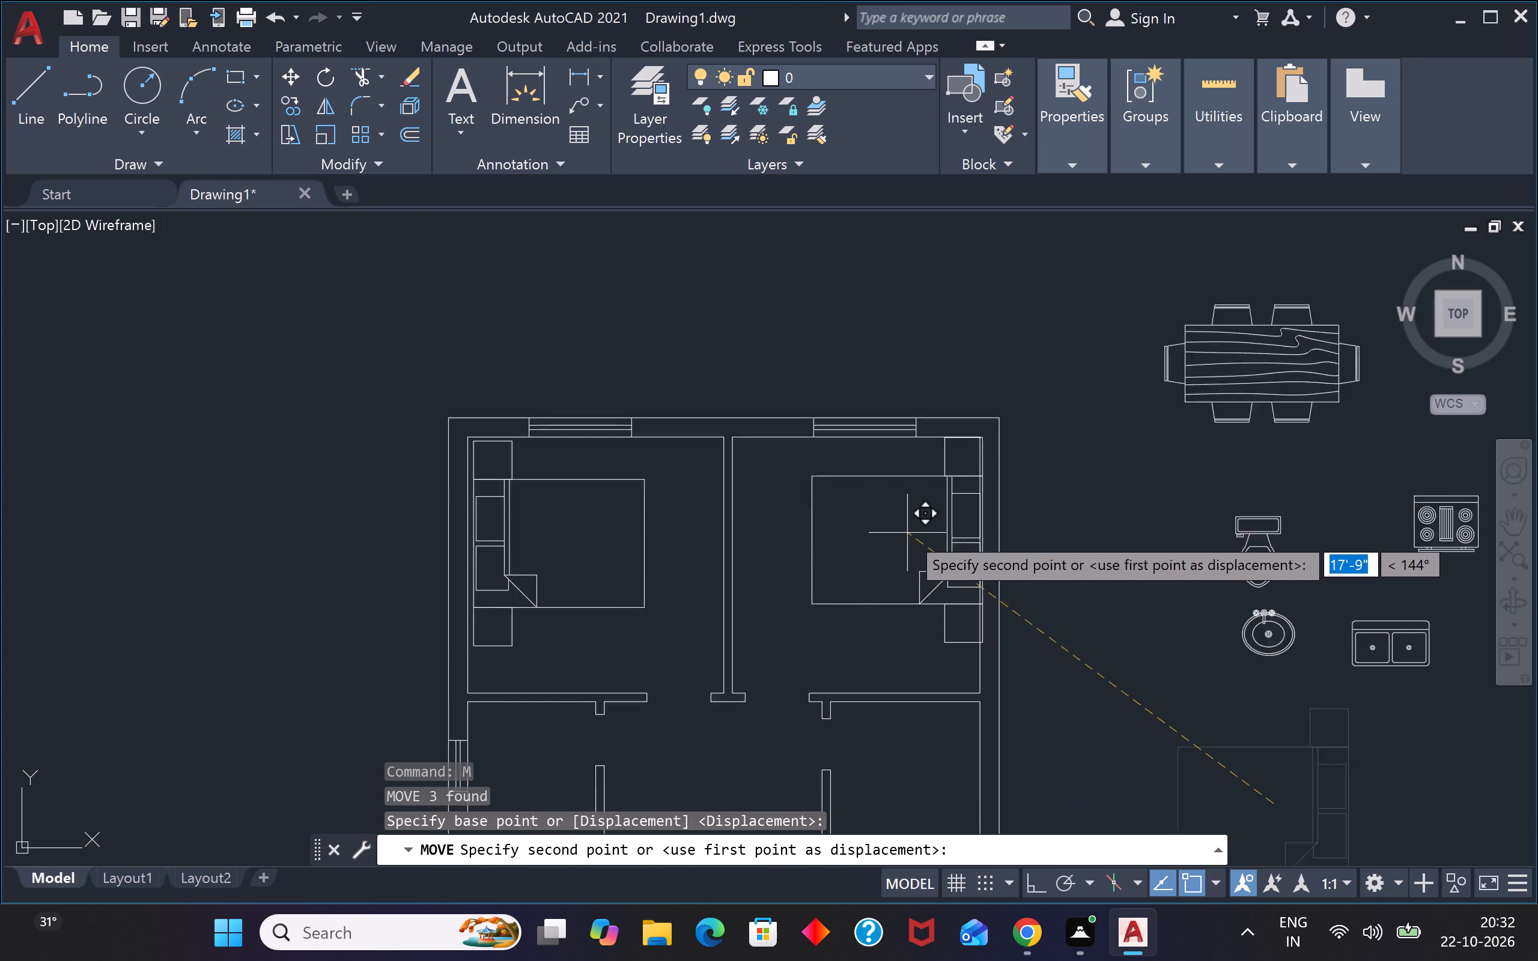
{"action": "scroll", "coordinate": [907, 533], "scroll_direction": "up", "scroll_amount": 3}
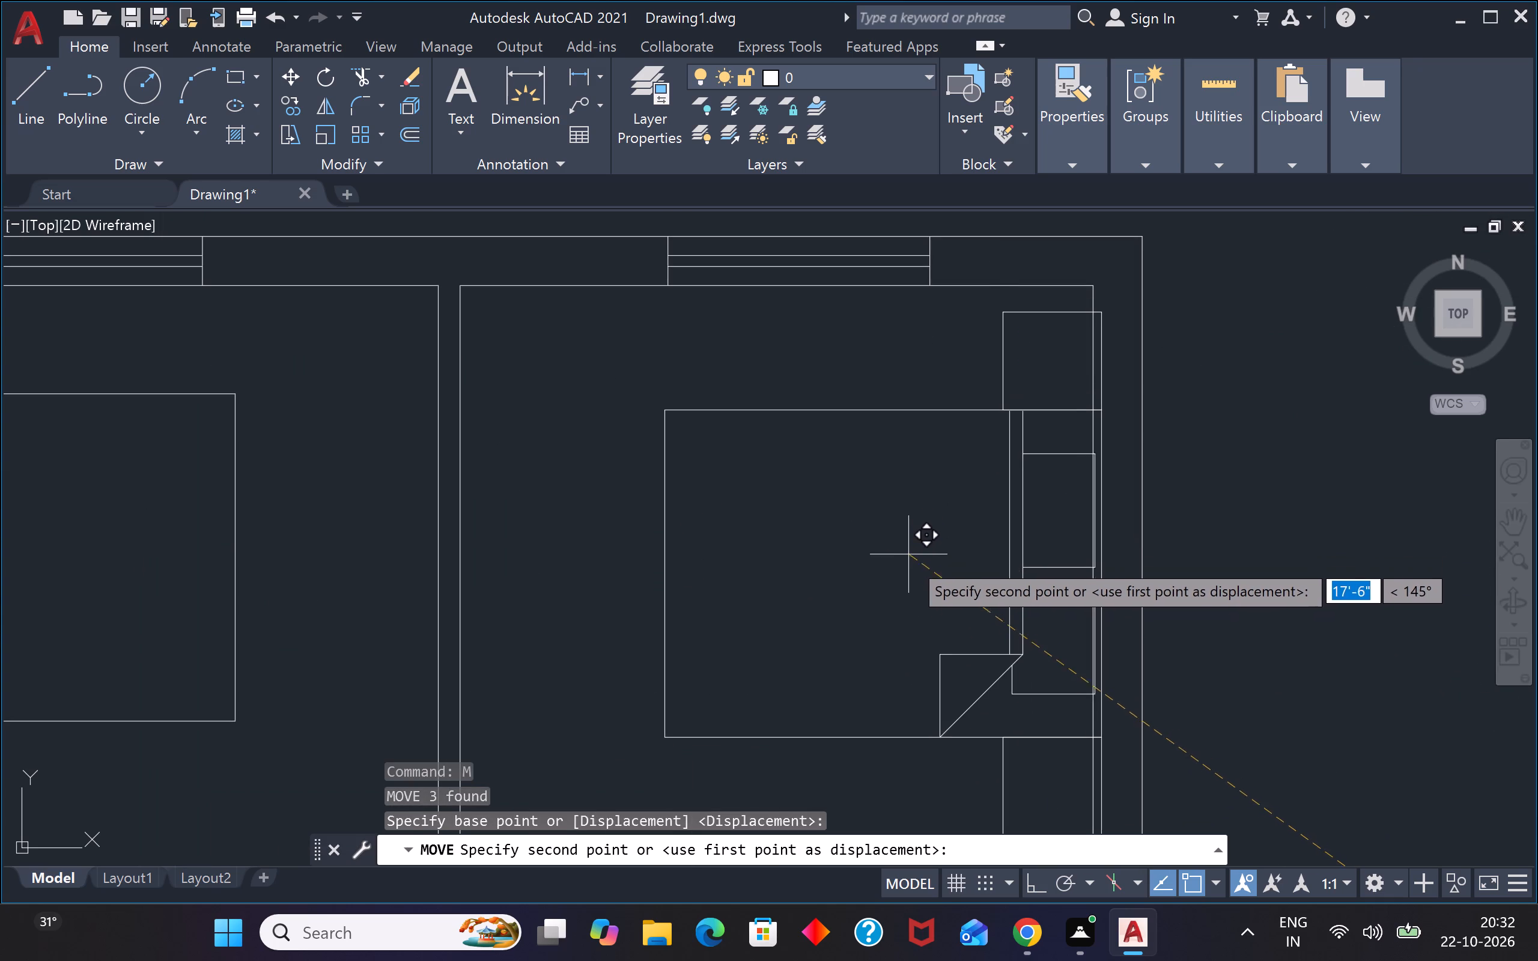
{"action": "left_click", "coordinate": [895, 533]}
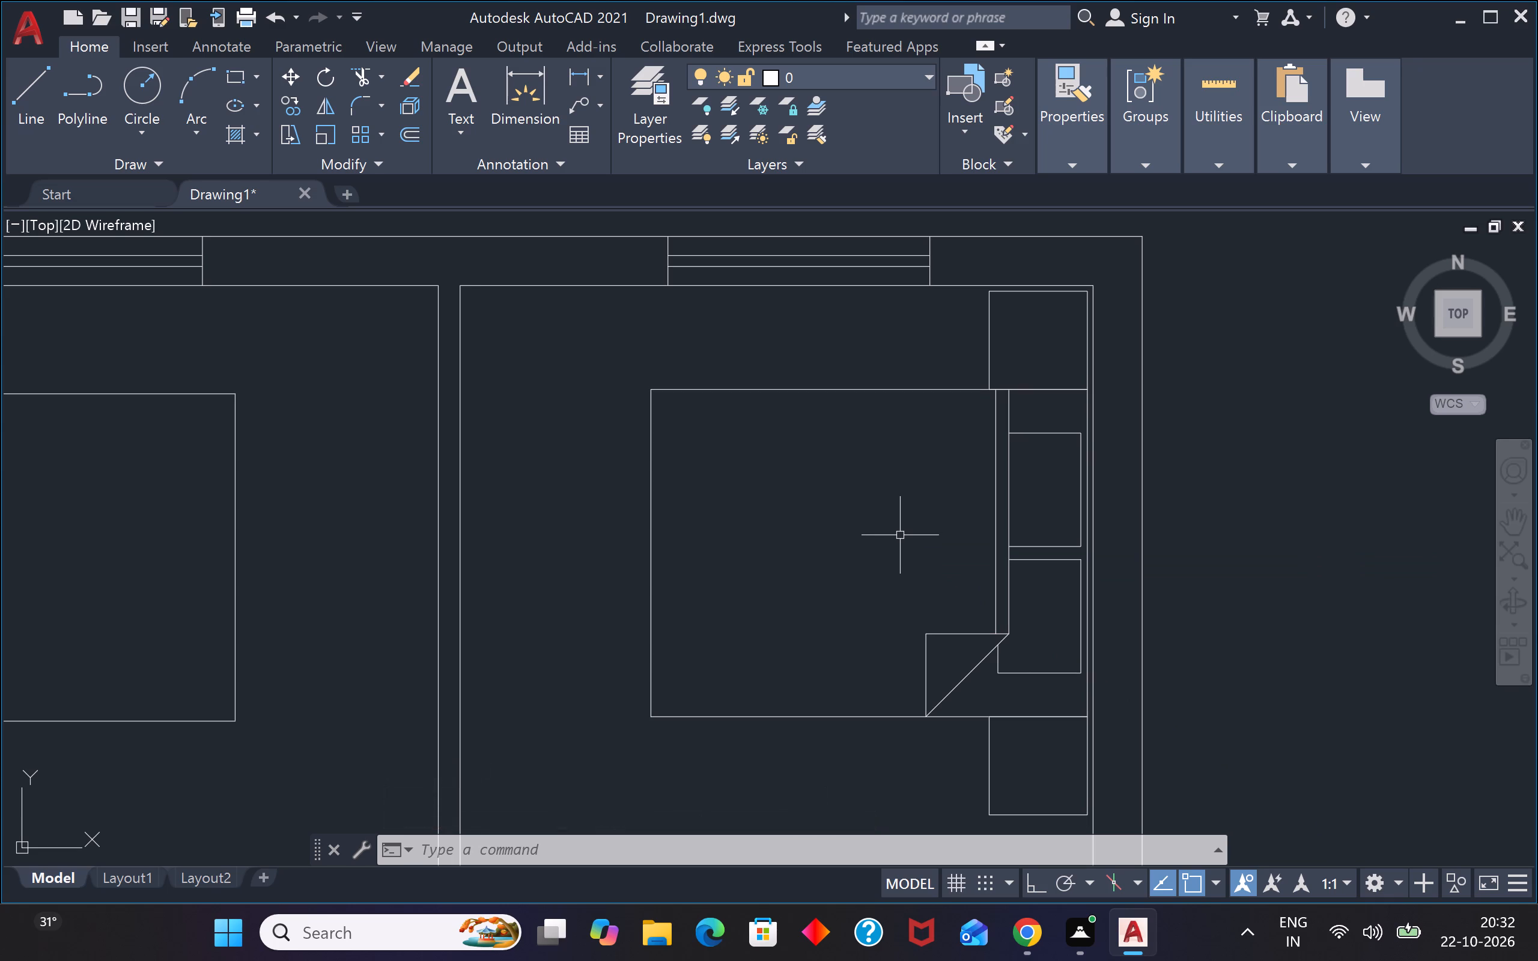
{"action": "scroll", "coordinate": [794, 546], "scroll_direction": "down", "scroll_amount": 4}
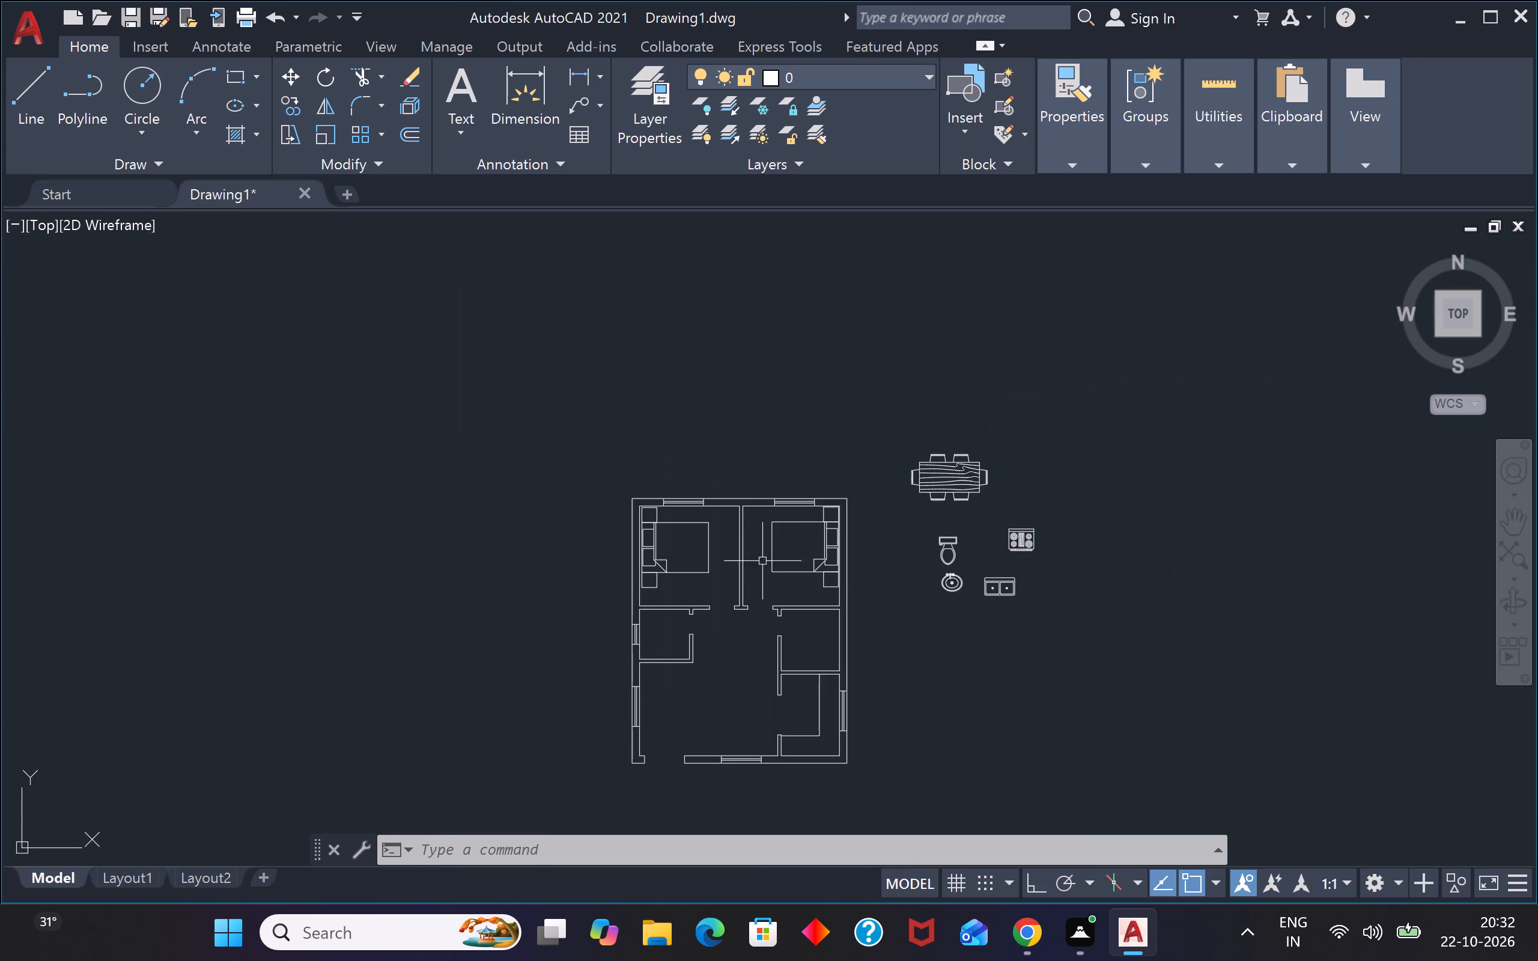
{"action": "key", "text": "Escape"}
{"action": "key", "text": "Escape"}
{"action": "key", "text": "Escape"}
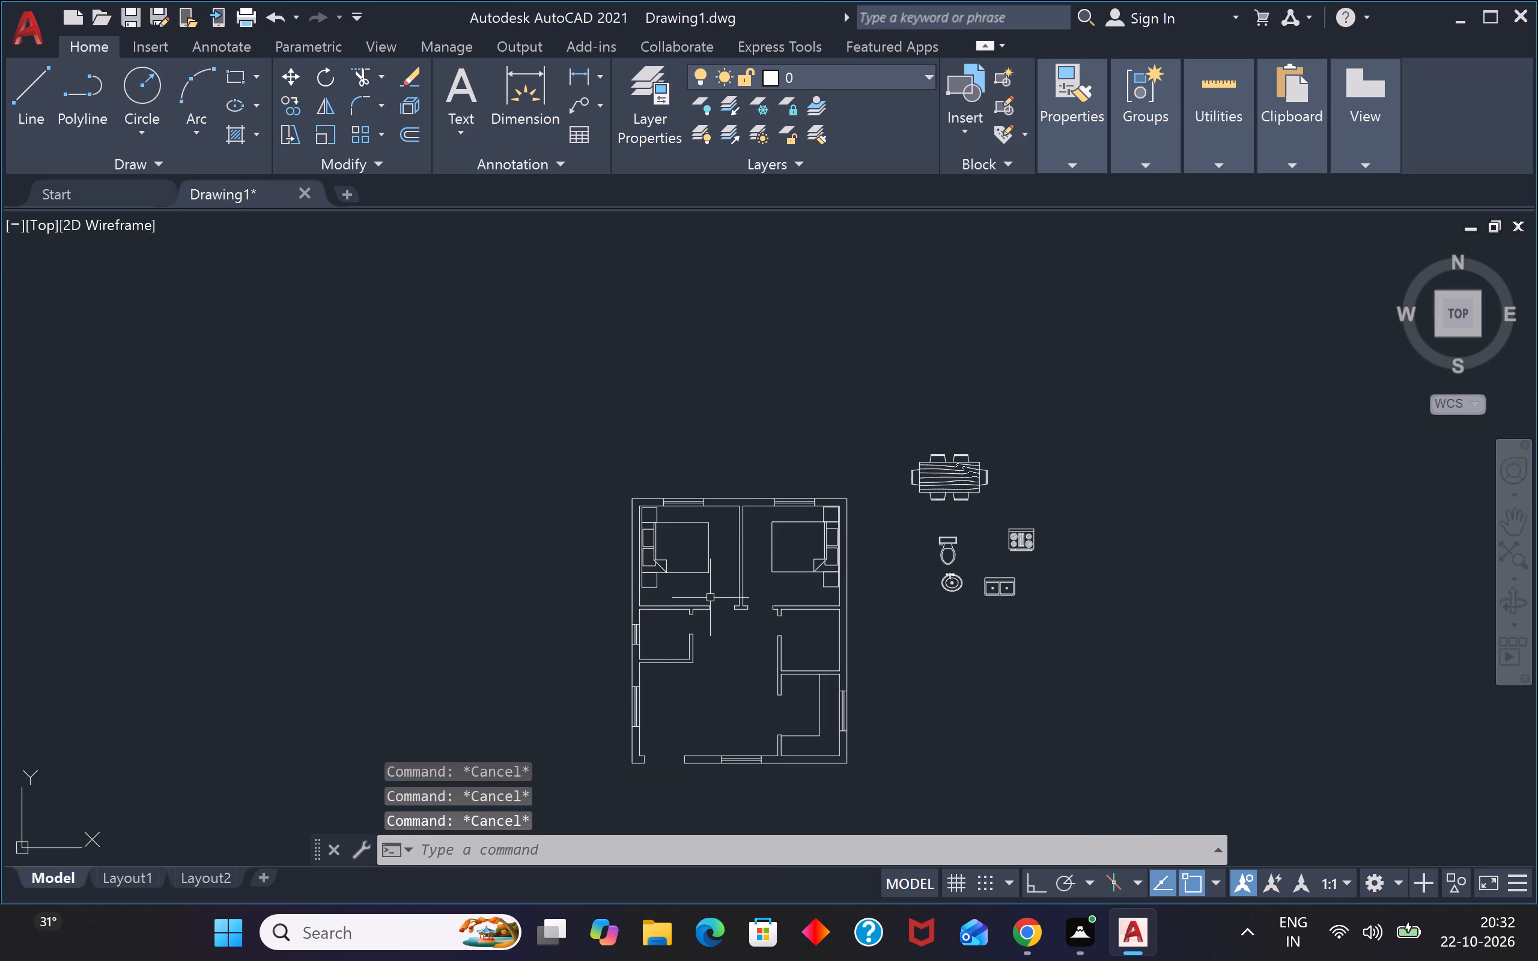
Draw a 6' by 18" rectangle in the empty space to the left of the floor plan.
{"action": "type", "text": "re"}
{"action": "key", "text": "c"}
{"action": "key", "text": "space"}
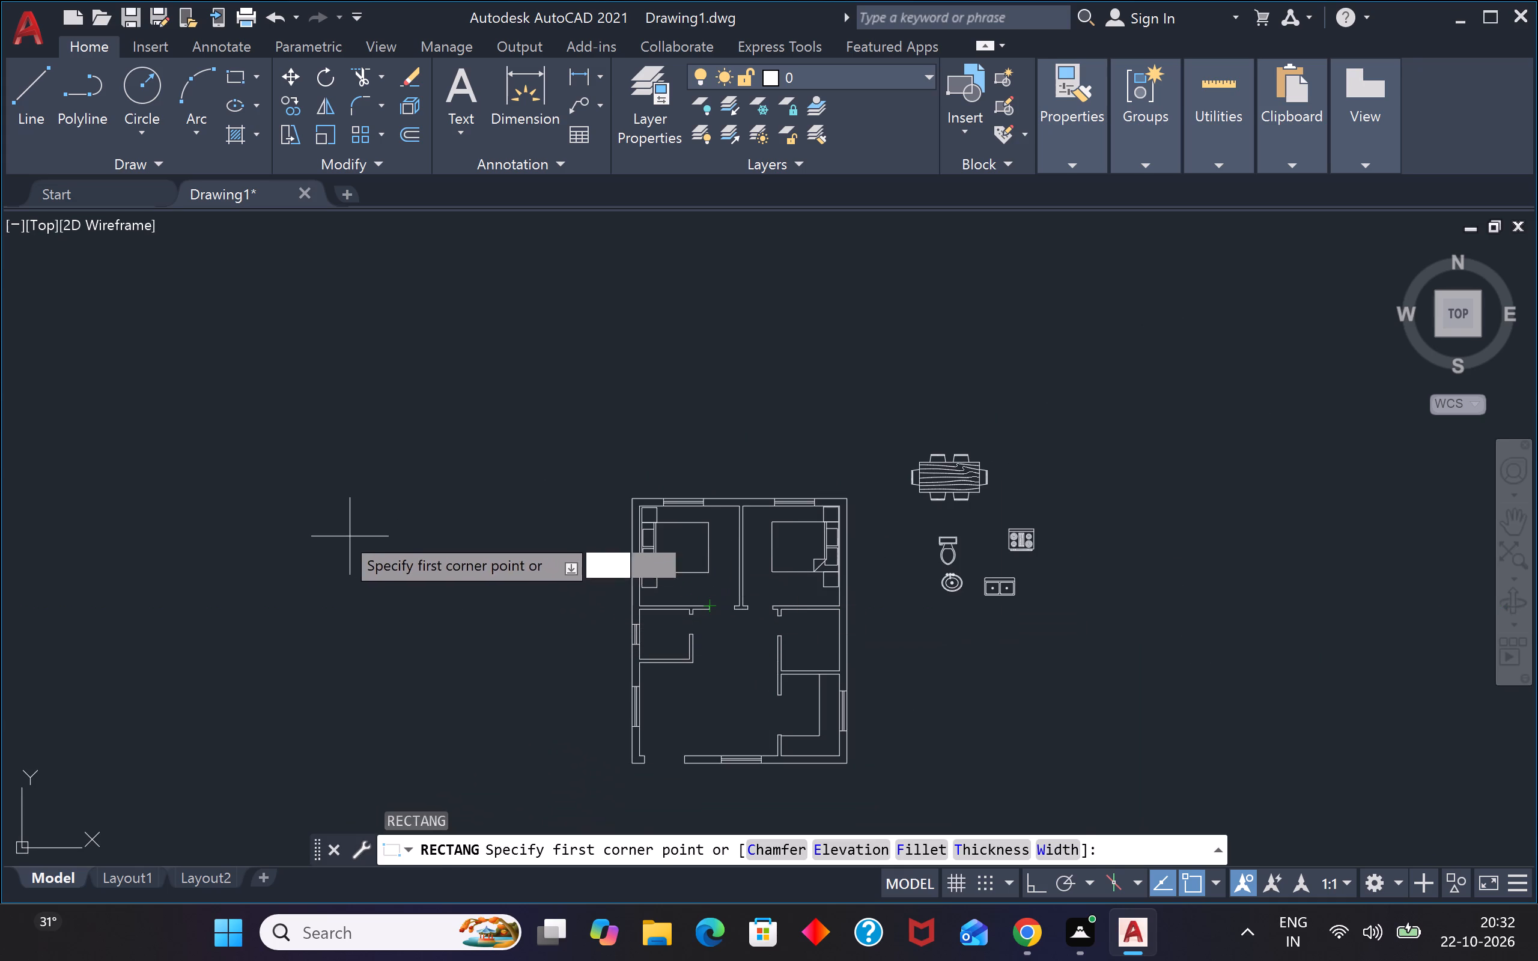
{"action": "left_click", "coordinate": [318, 530]}
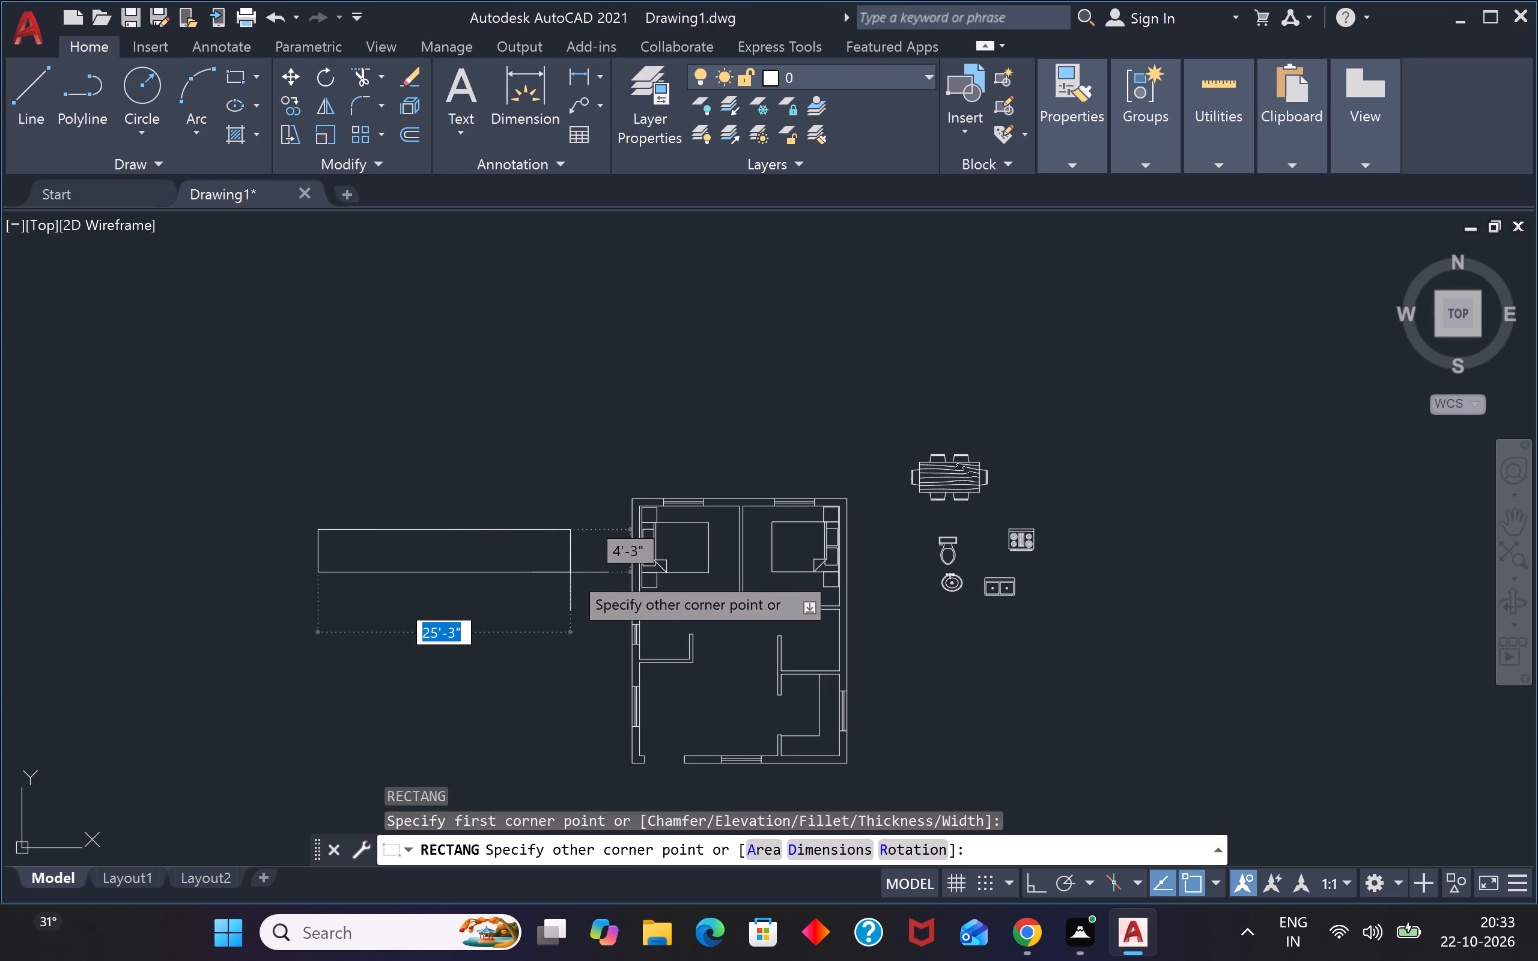
{"action": "type", "text": "6'"}
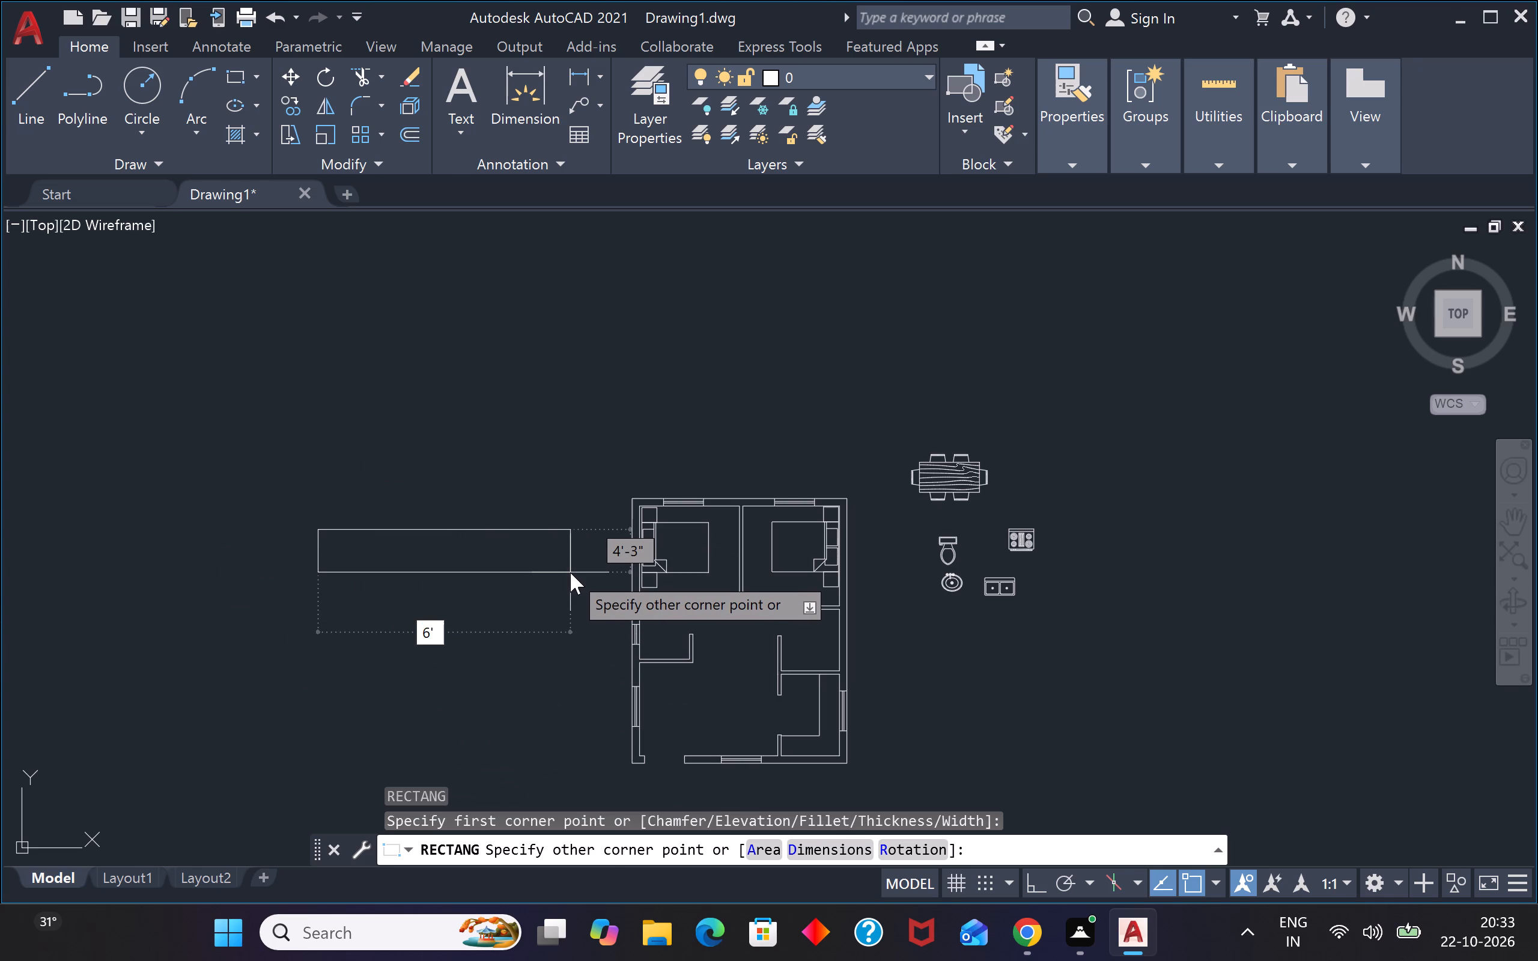
{"action": "key", "text": "Tab"}
{"action": "type", "text": "18"}
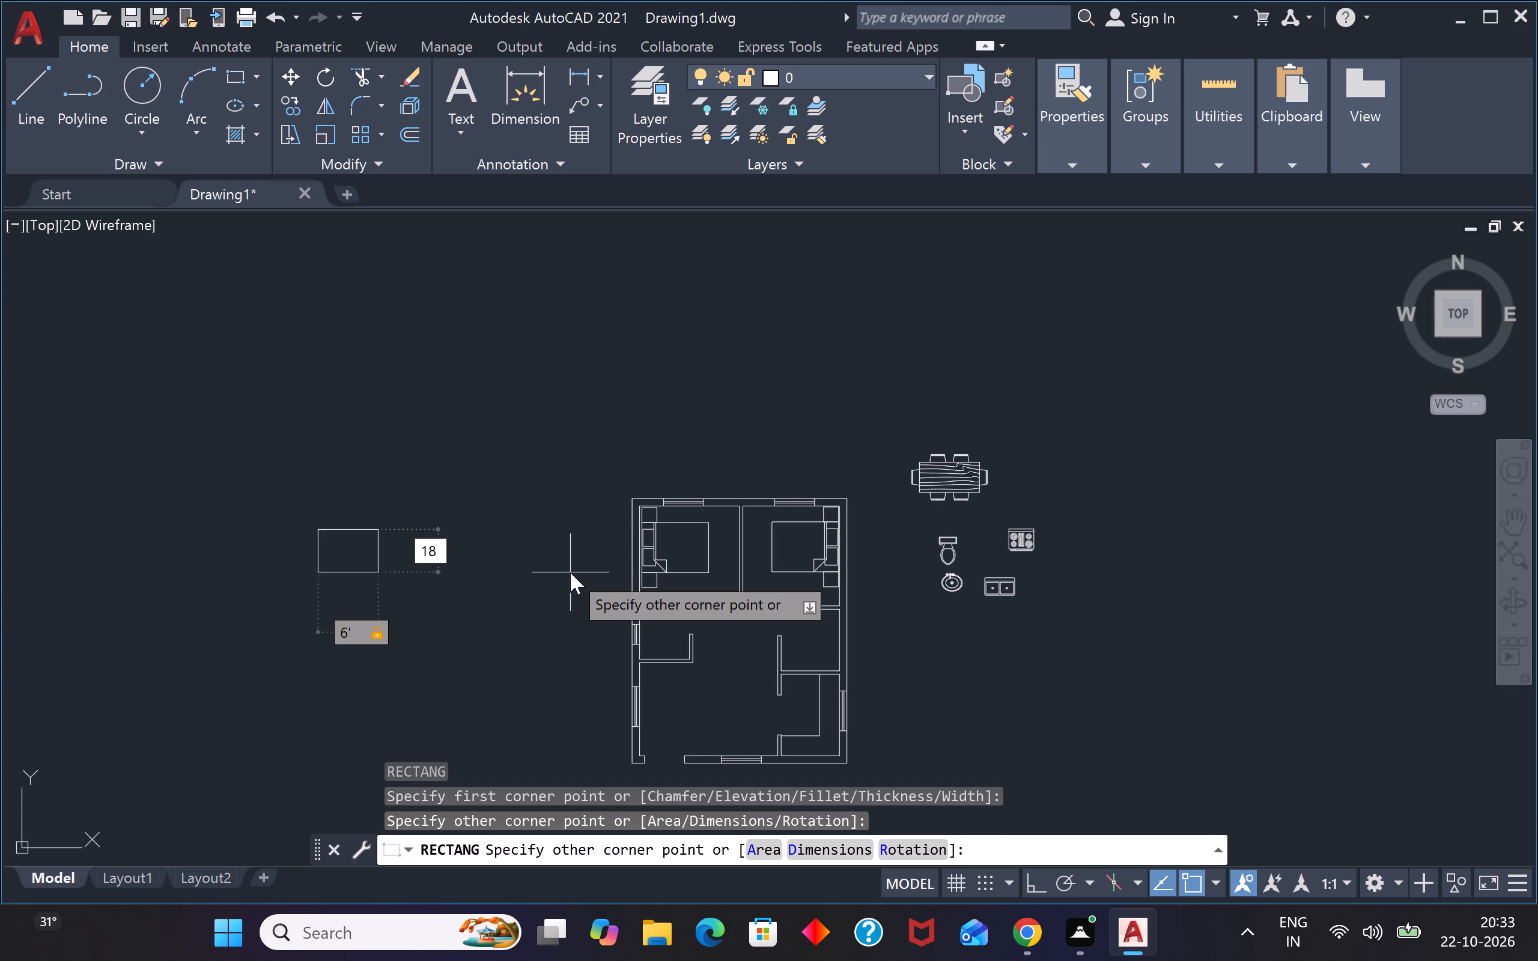
{"action": "key", "text": "shift+quotedbl"}
{"action": "key", "text": "Return"}
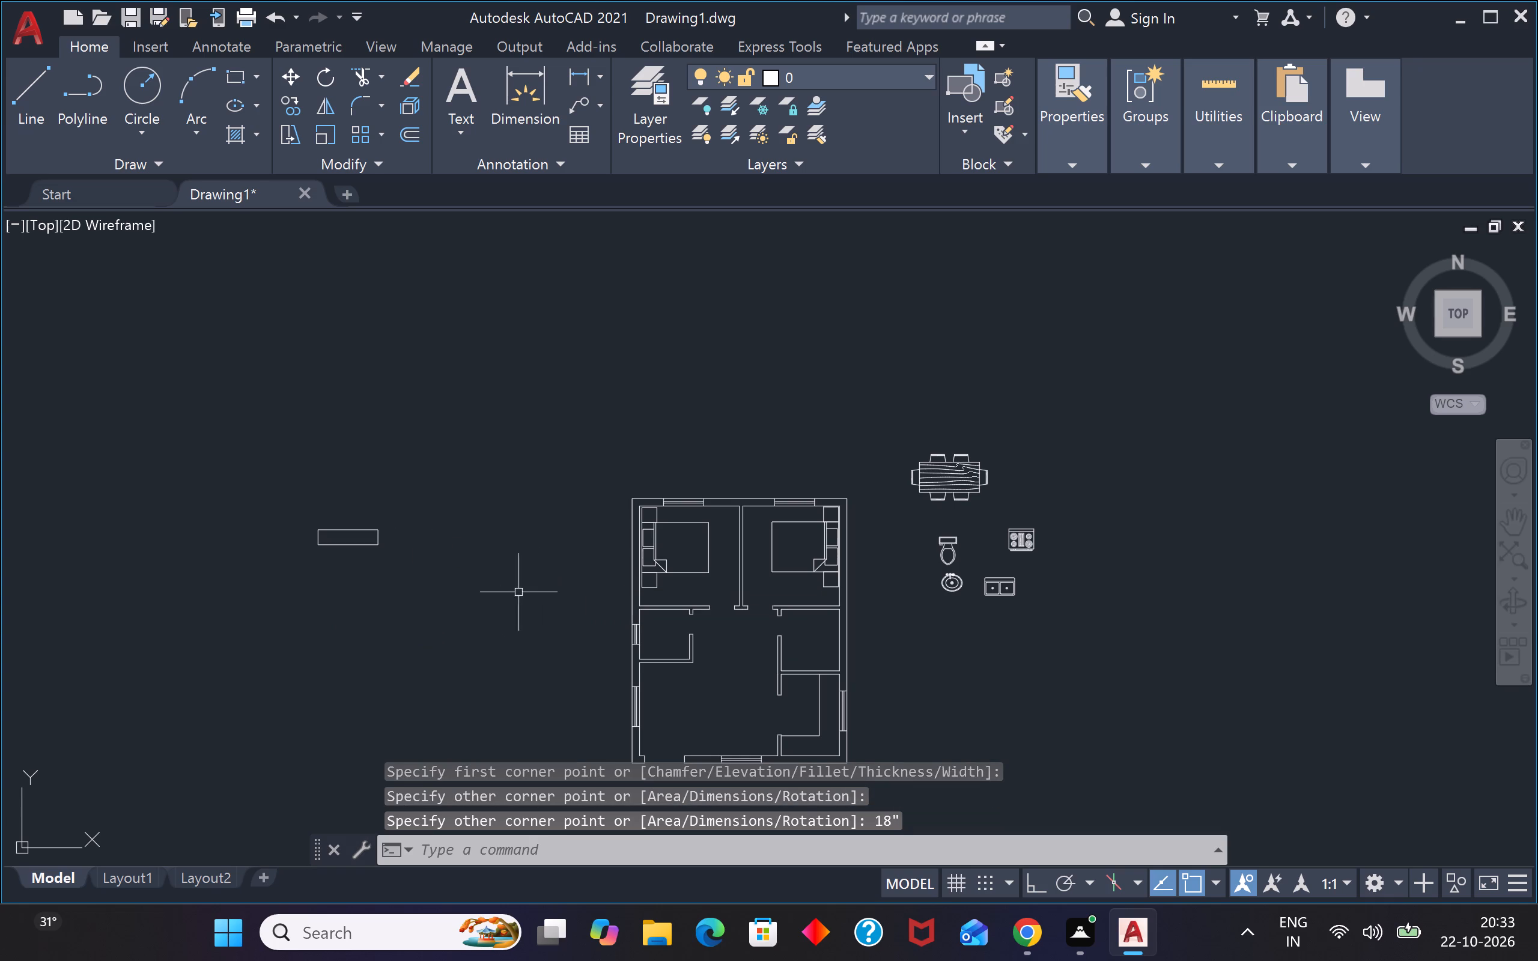
Draw a horizontal centre line across the new rectangle, from its left edge's midpoint to its right edge's midpoint.
{"action": "scroll", "coordinate": [342, 536], "scroll_direction": "up", "scroll_amount": 3}
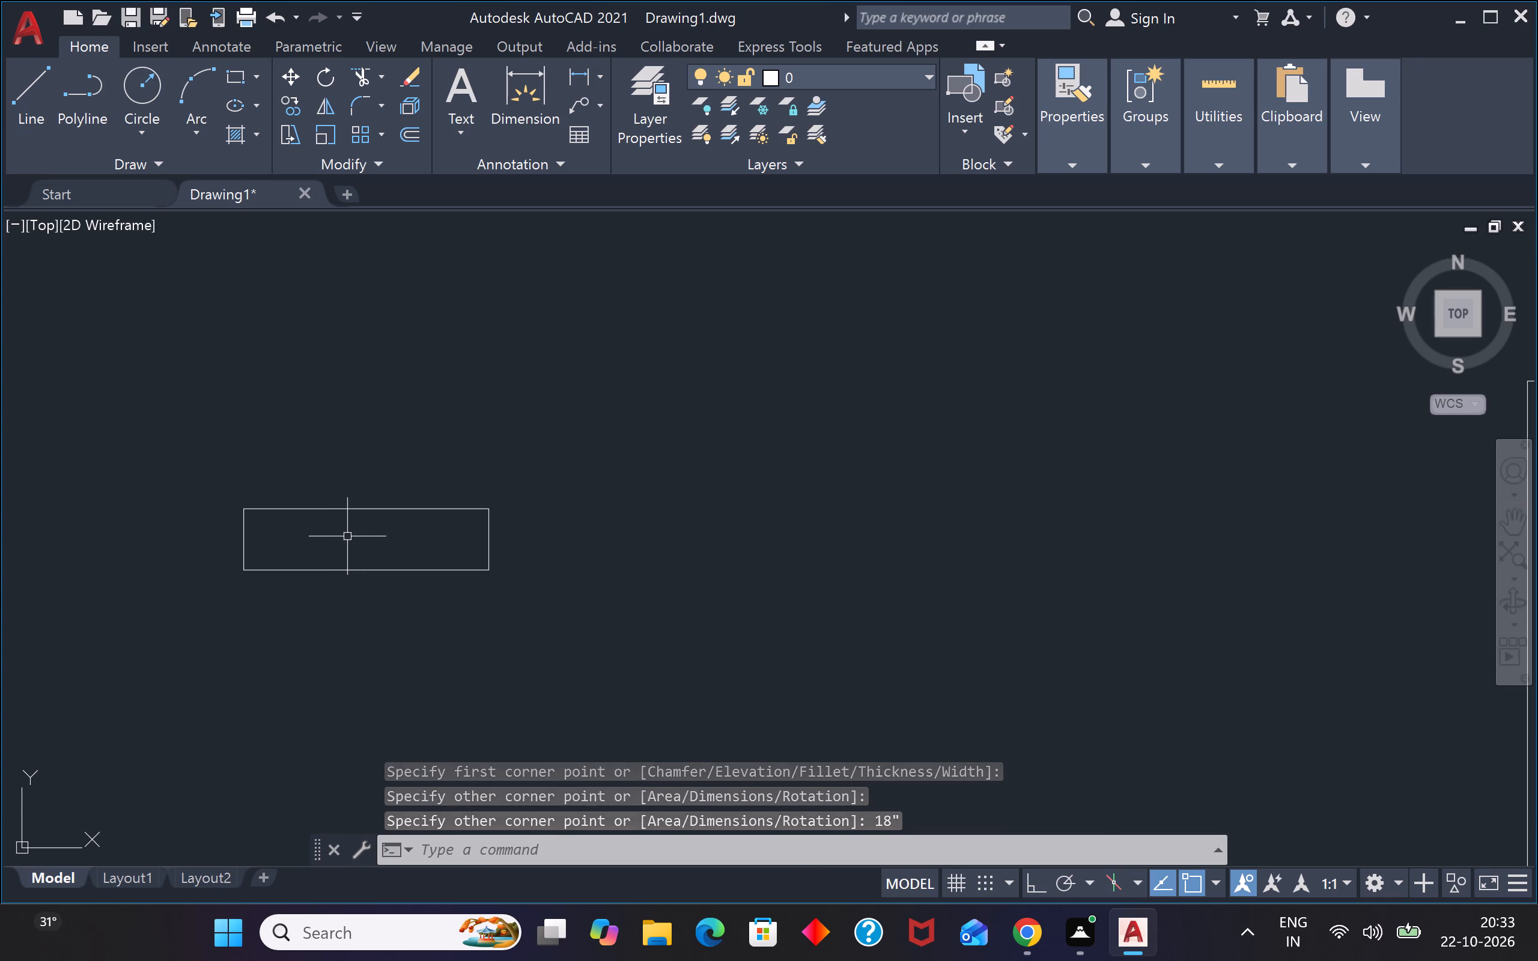
{"action": "type", "text": "l"}
{"action": "key", "text": "space"}
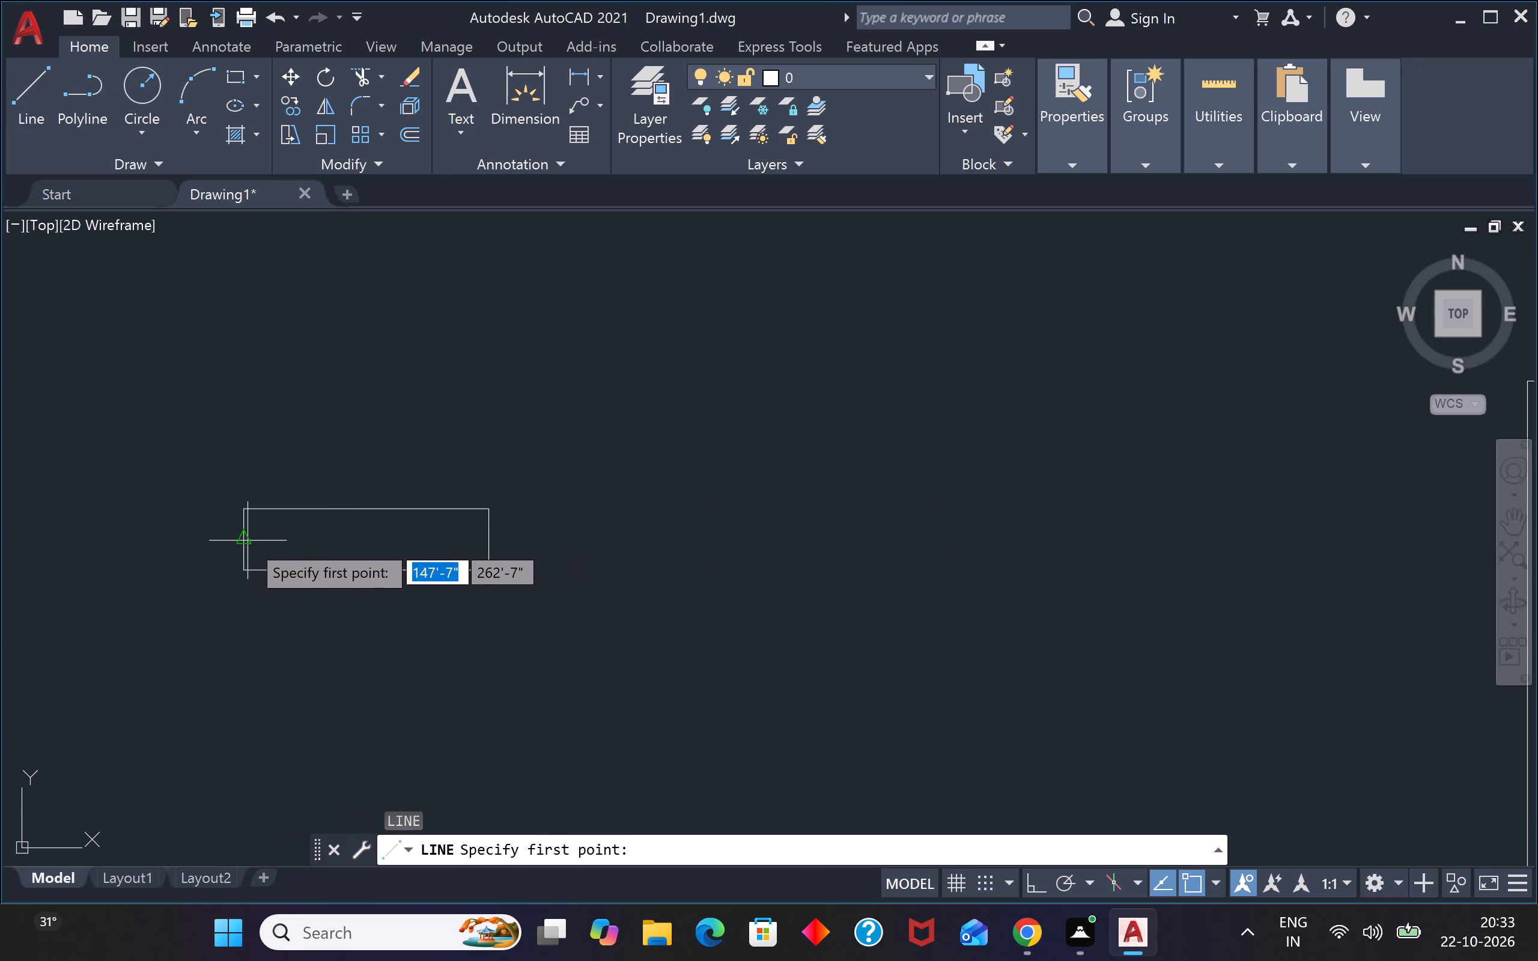
{"action": "left_click", "coordinate": [248, 540]}
{"action": "left_click", "coordinate": [484, 543]}
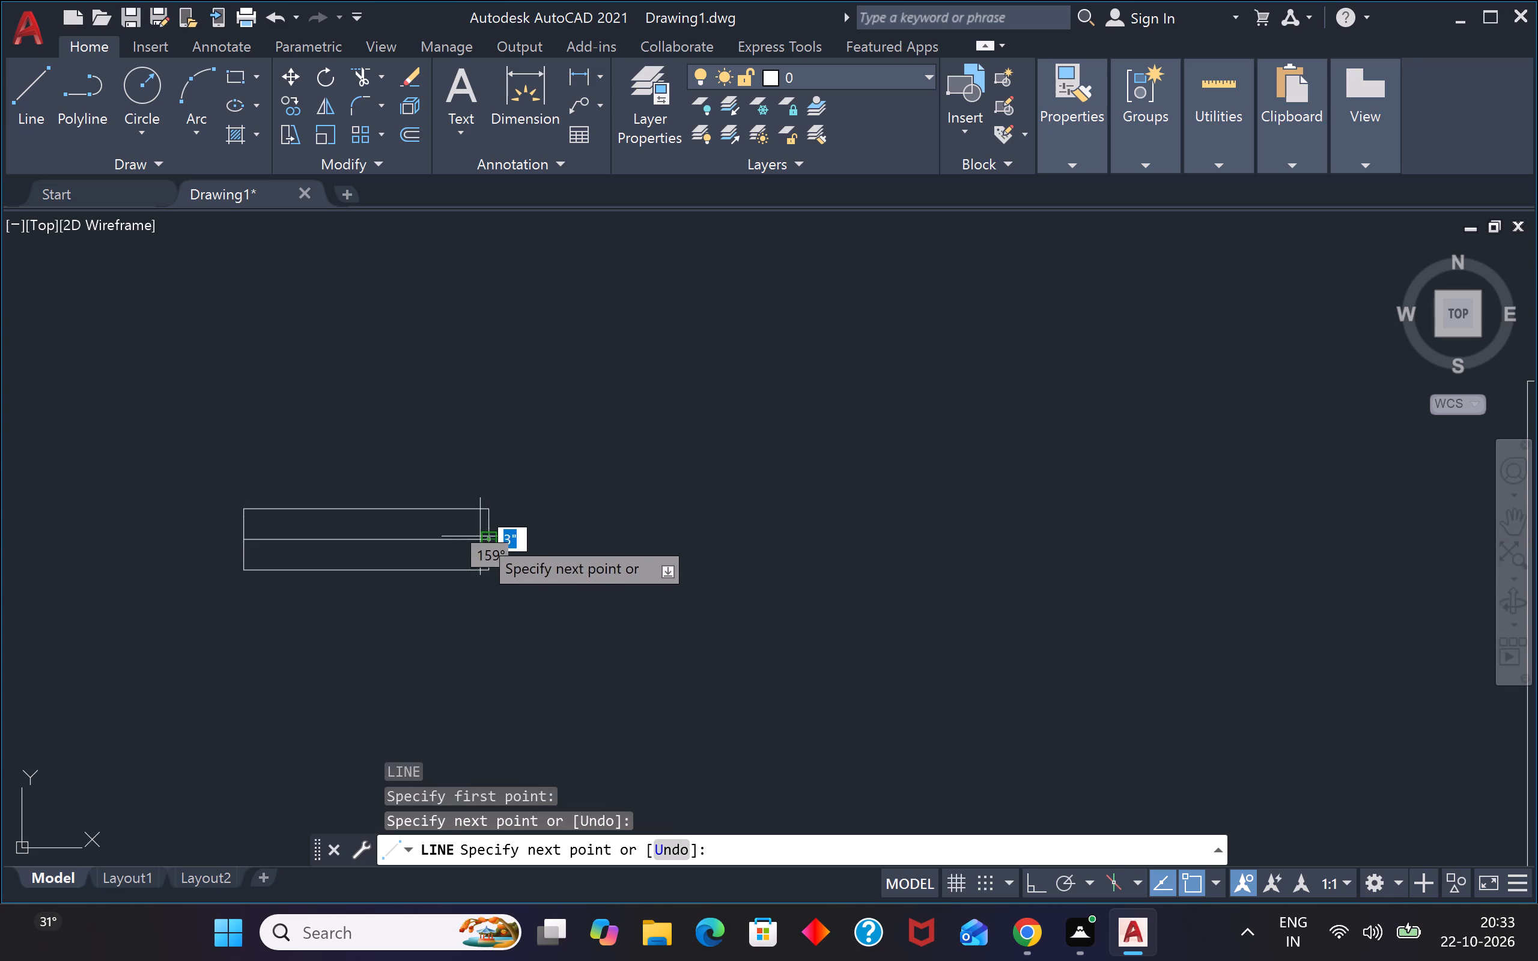
{"action": "key", "text": "Escape"}
Explode the 6' by 18" rectangle into separate lines.
{"action": "left_click_drag", "start_coordinate": [415, 464], "coordinate": [413, 473]}
{"action": "left_click", "coordinate": [362, 530]}
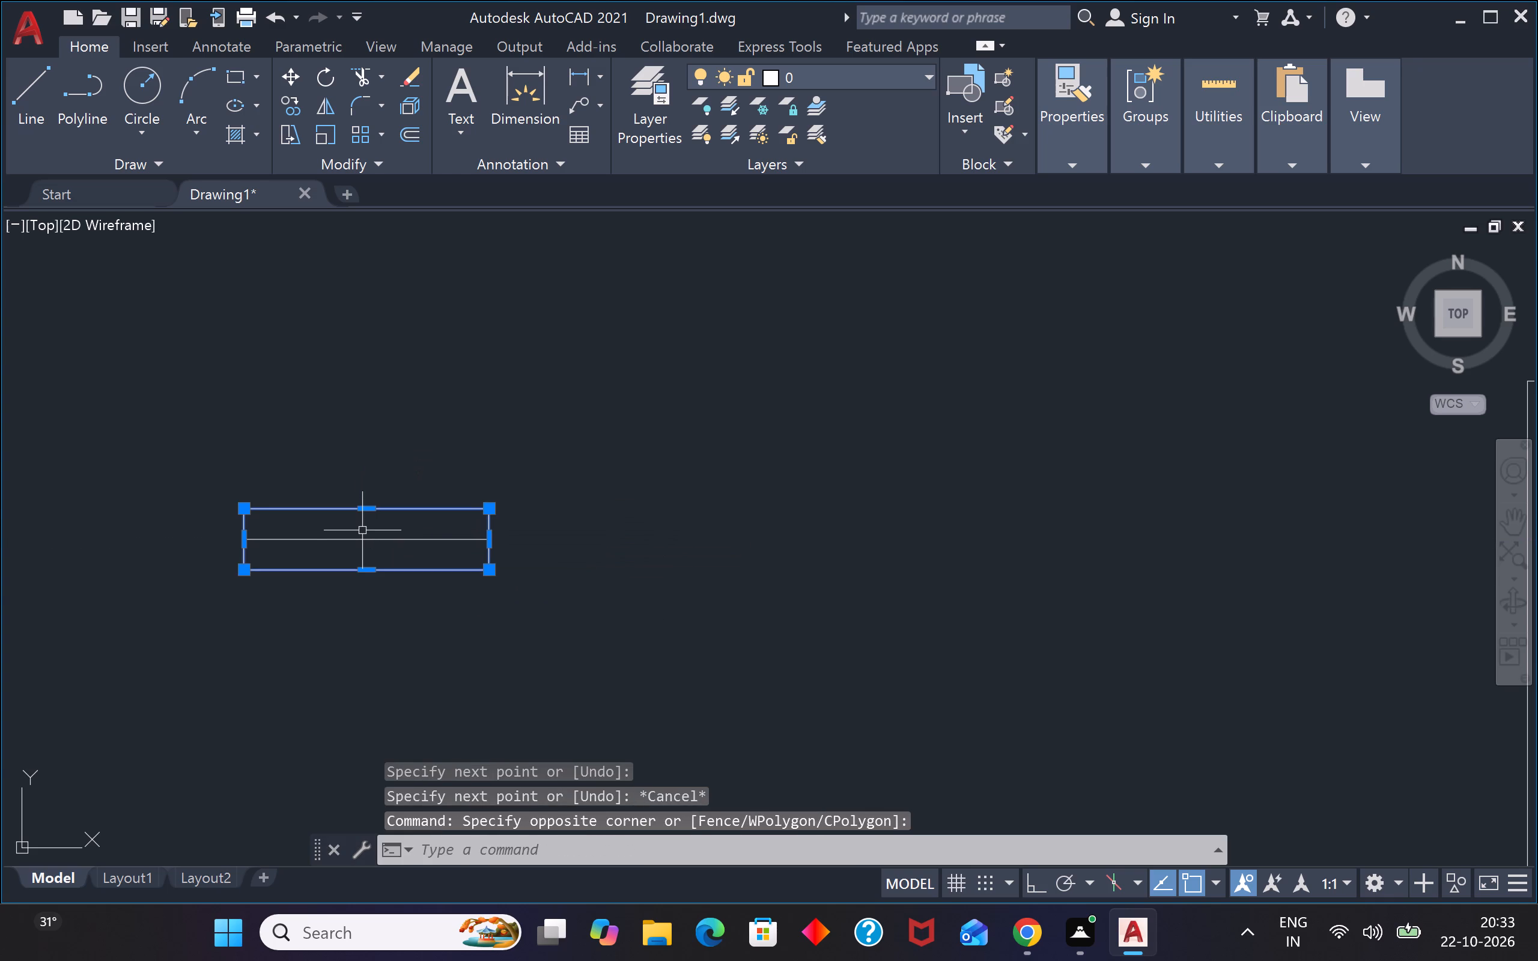
{"action": "type", "text": "ex"}
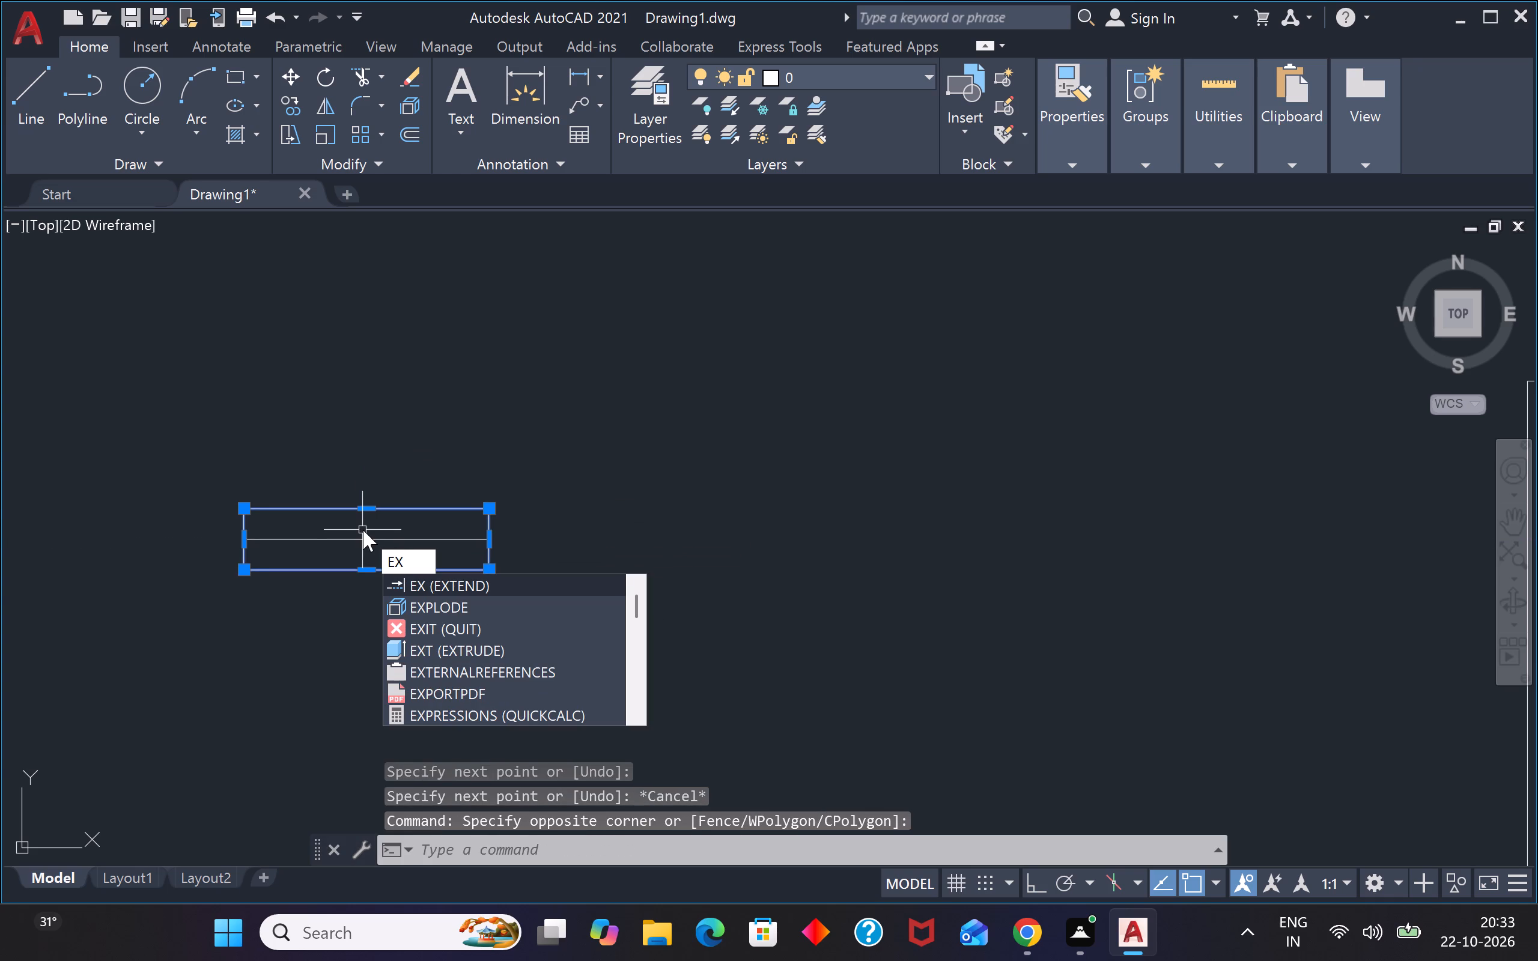
{"action": "key", "text": "Down"}
{"action": "key", "text": "Return"}
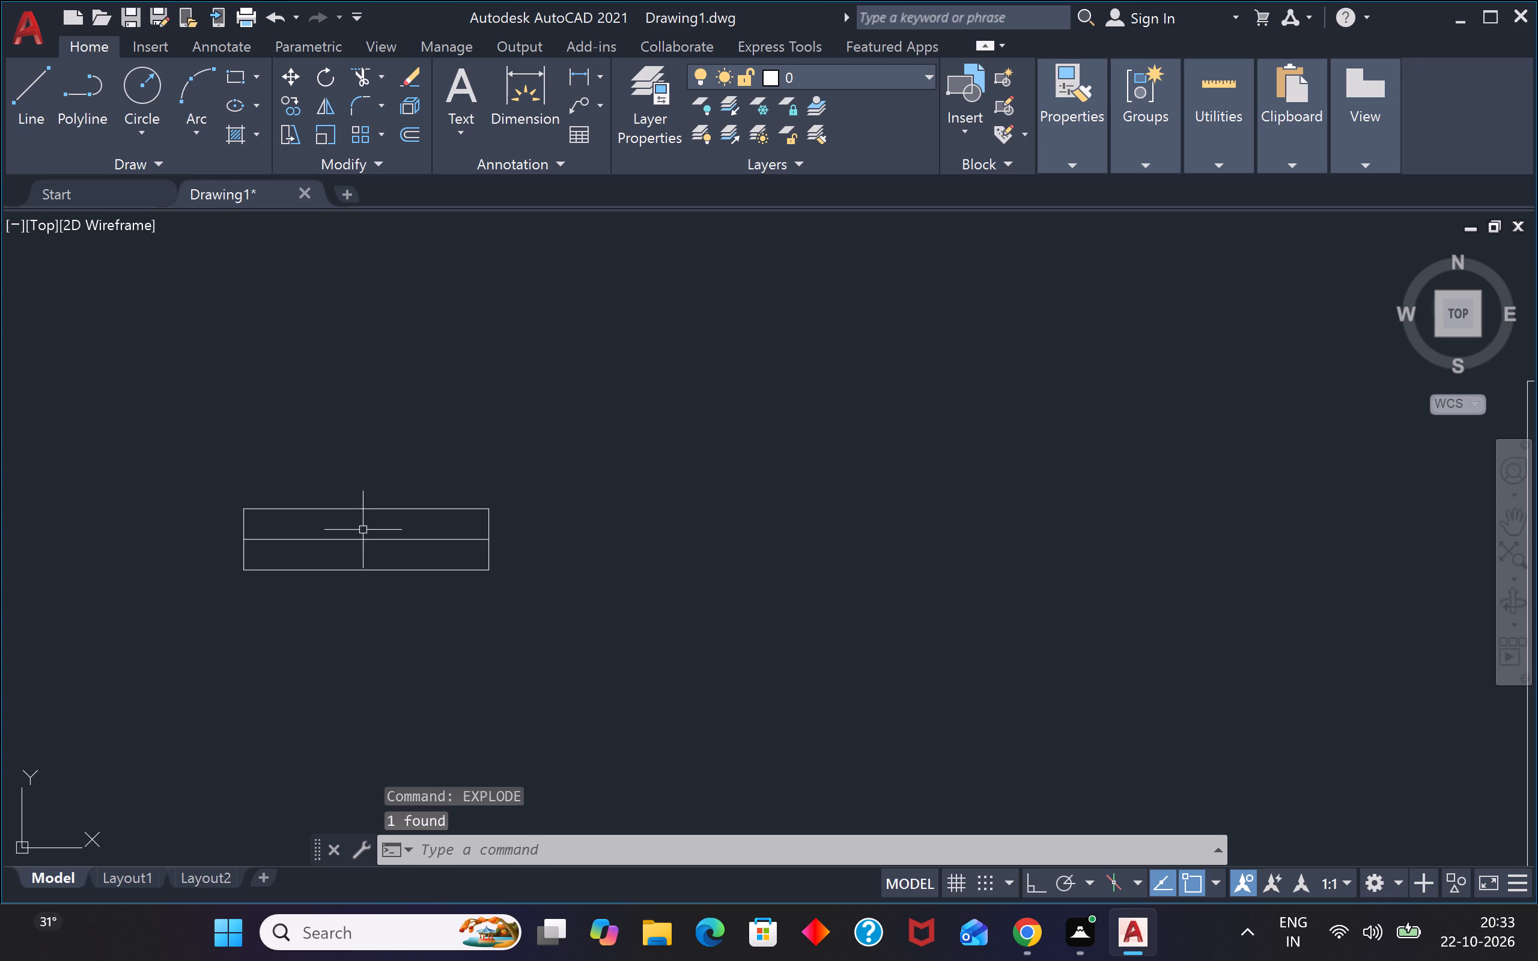
Copy the rectangle's left edge as an array of 70 items, fitted along the centre line to the right edge.
{"action": "scroll", "coordinate": [269, 529], "scroll_direction": "up", "scroll_amount": 2}
{"action": "left_click", "coordinate": [241, 518]}
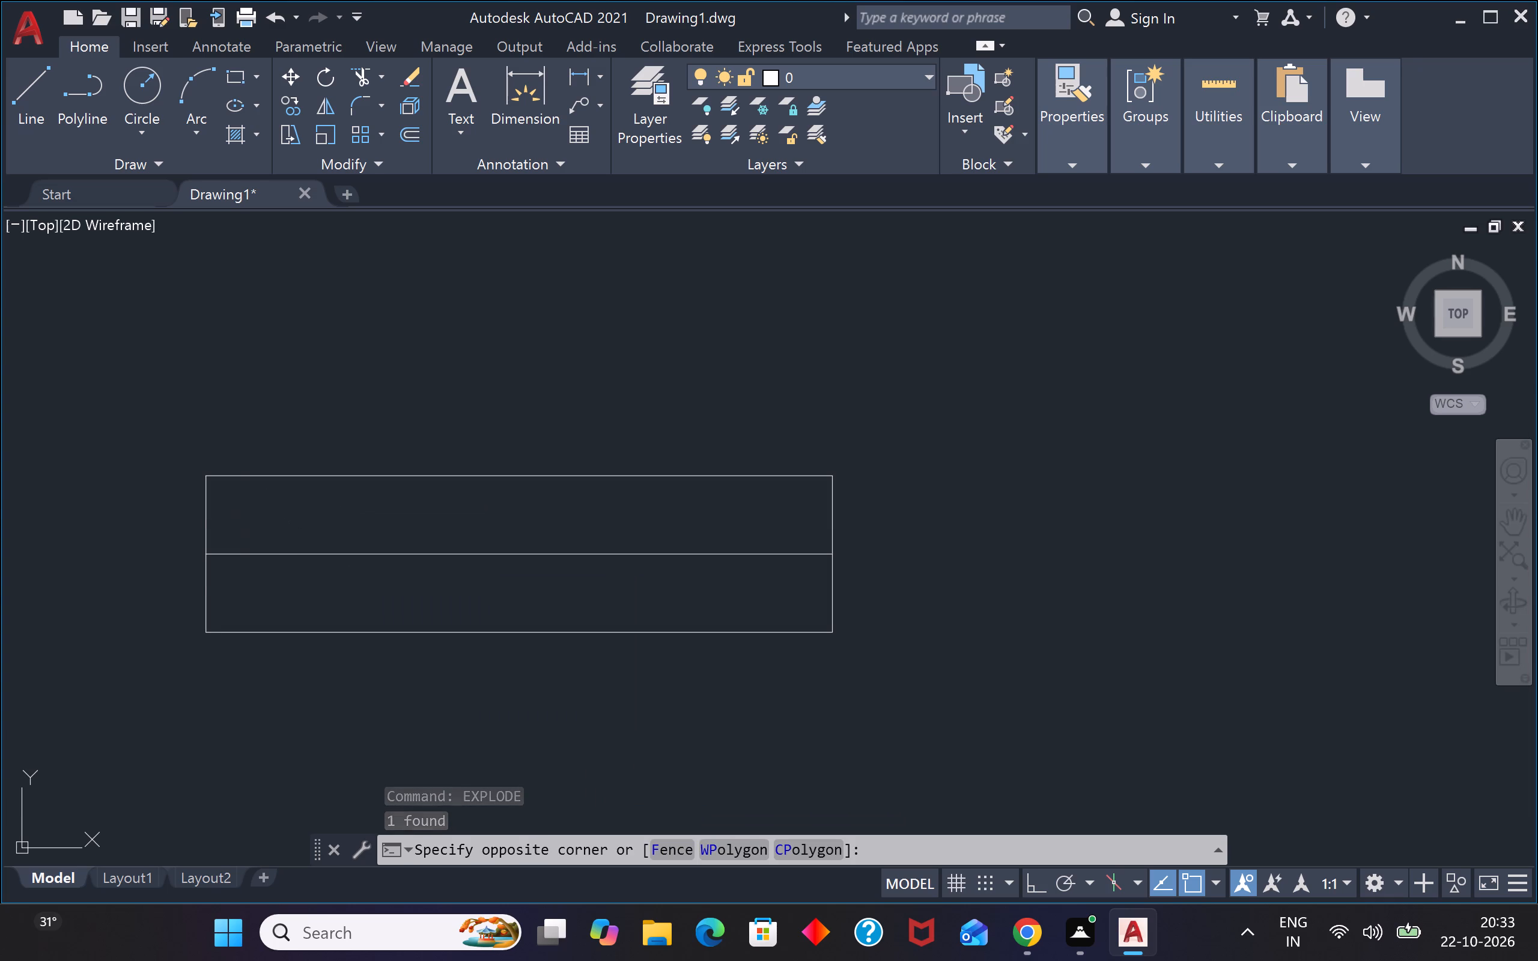
{"action": "left_click", "coordinate": [159, 539]}
{"action": "type", "text": "co"}
{"action": "key", "text": "Return"}
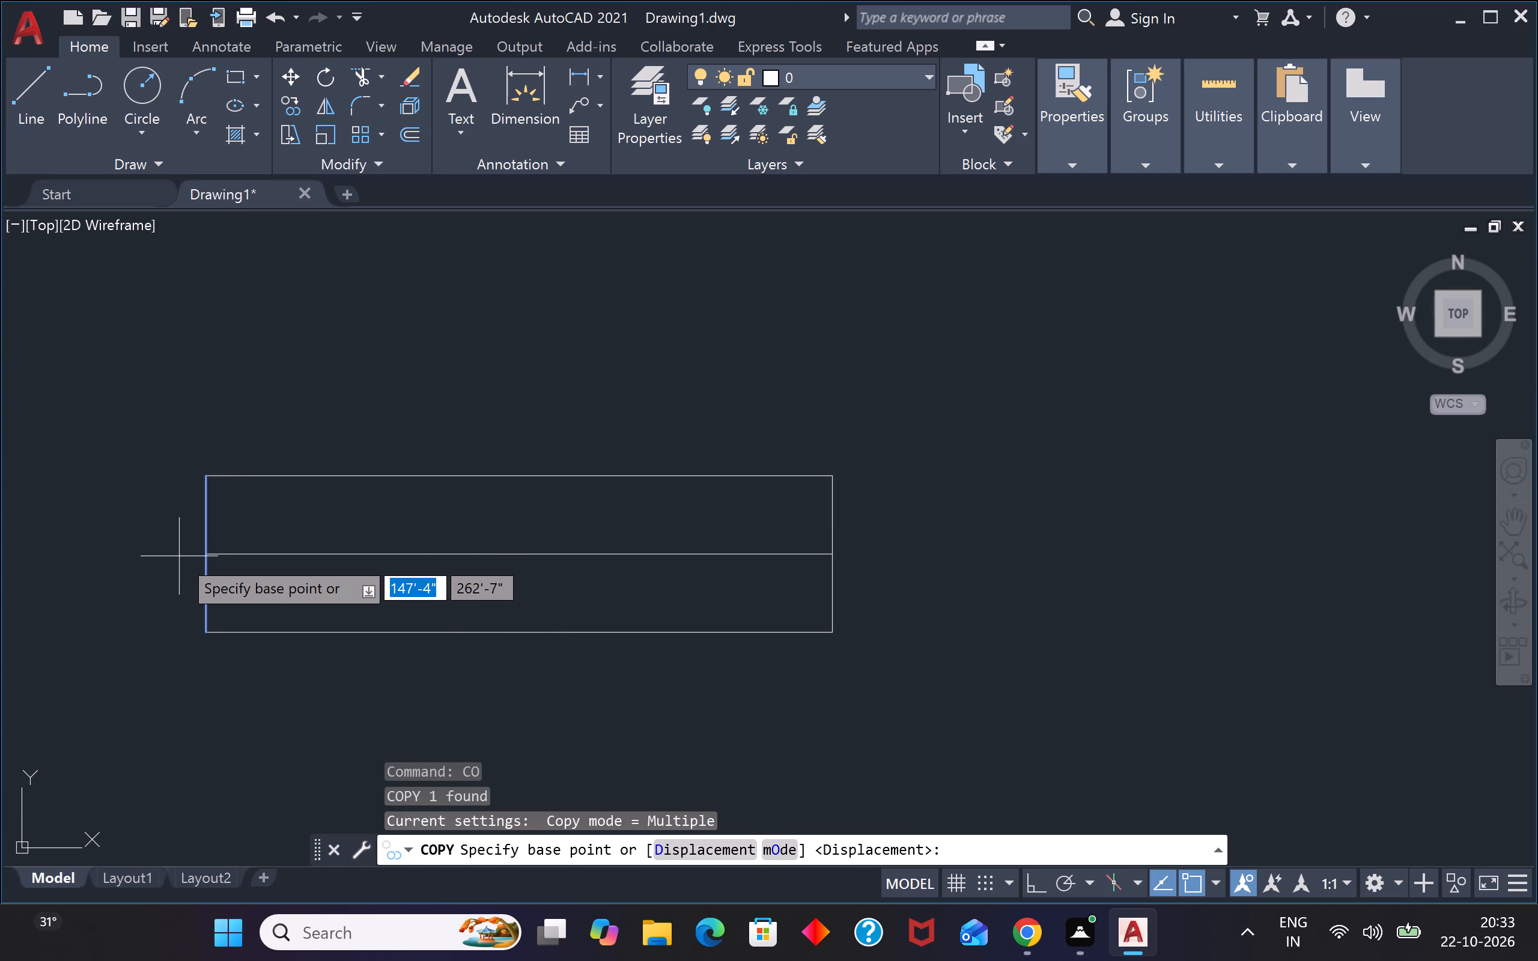
{"action": "left_click", "coordinate": [202, 558]}
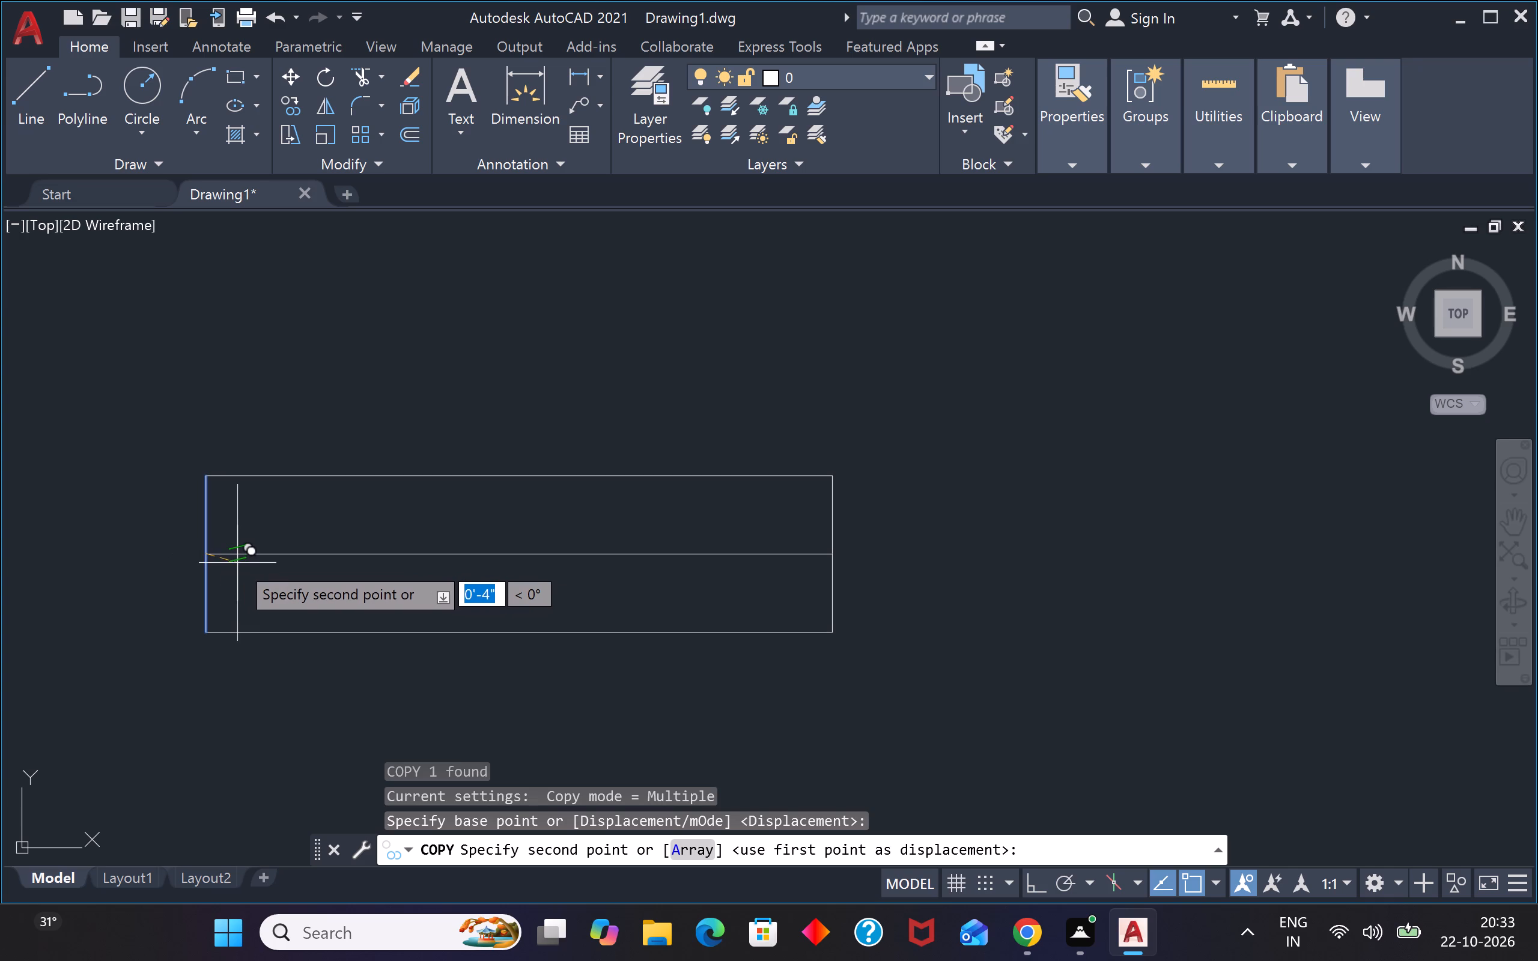
{"action": "type", "text": "a"}
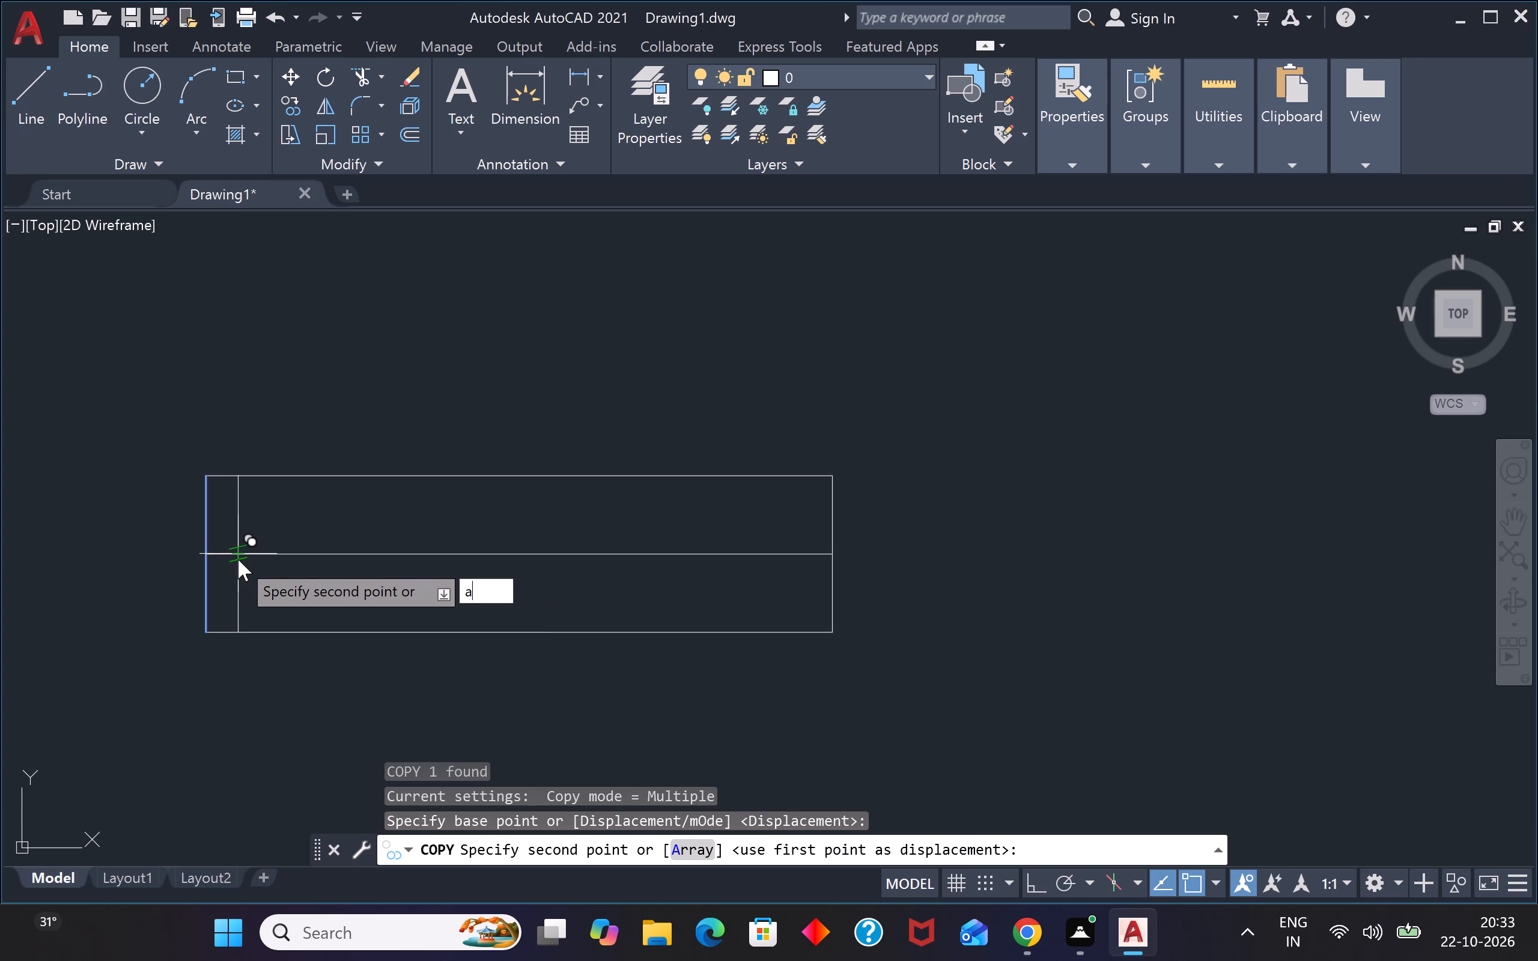
{"action": "key", "text": "space"}
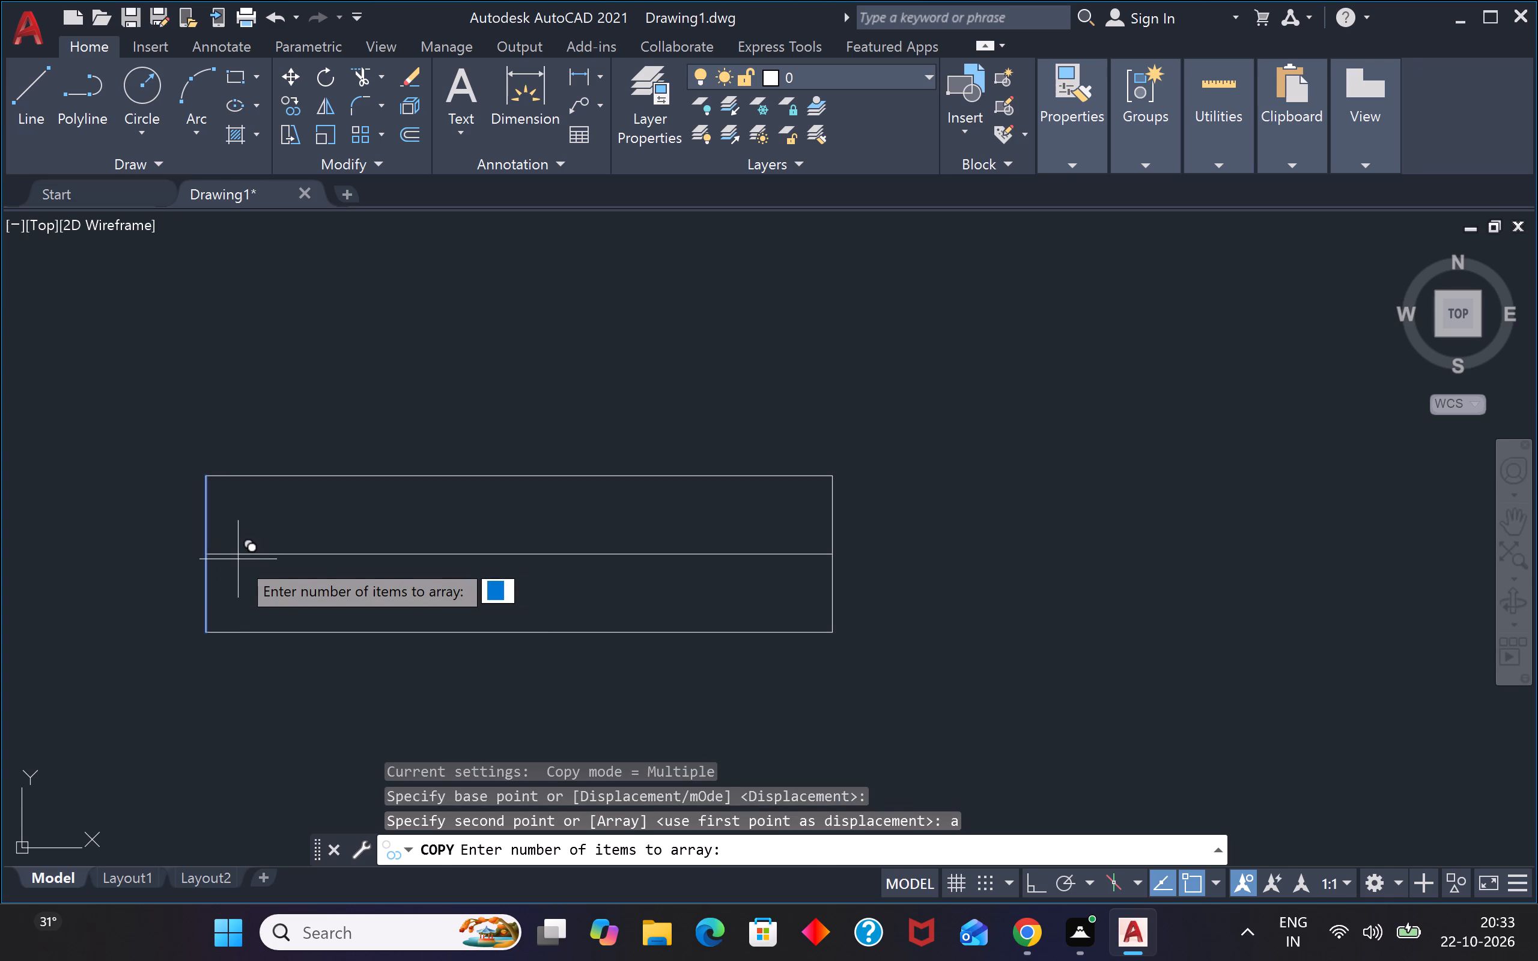
{"action": "type", "text": "70"}
{"action": "key", "text": "Return"}
{"action": "type", "text": "f"}
{"action": "key", "text": "space"}
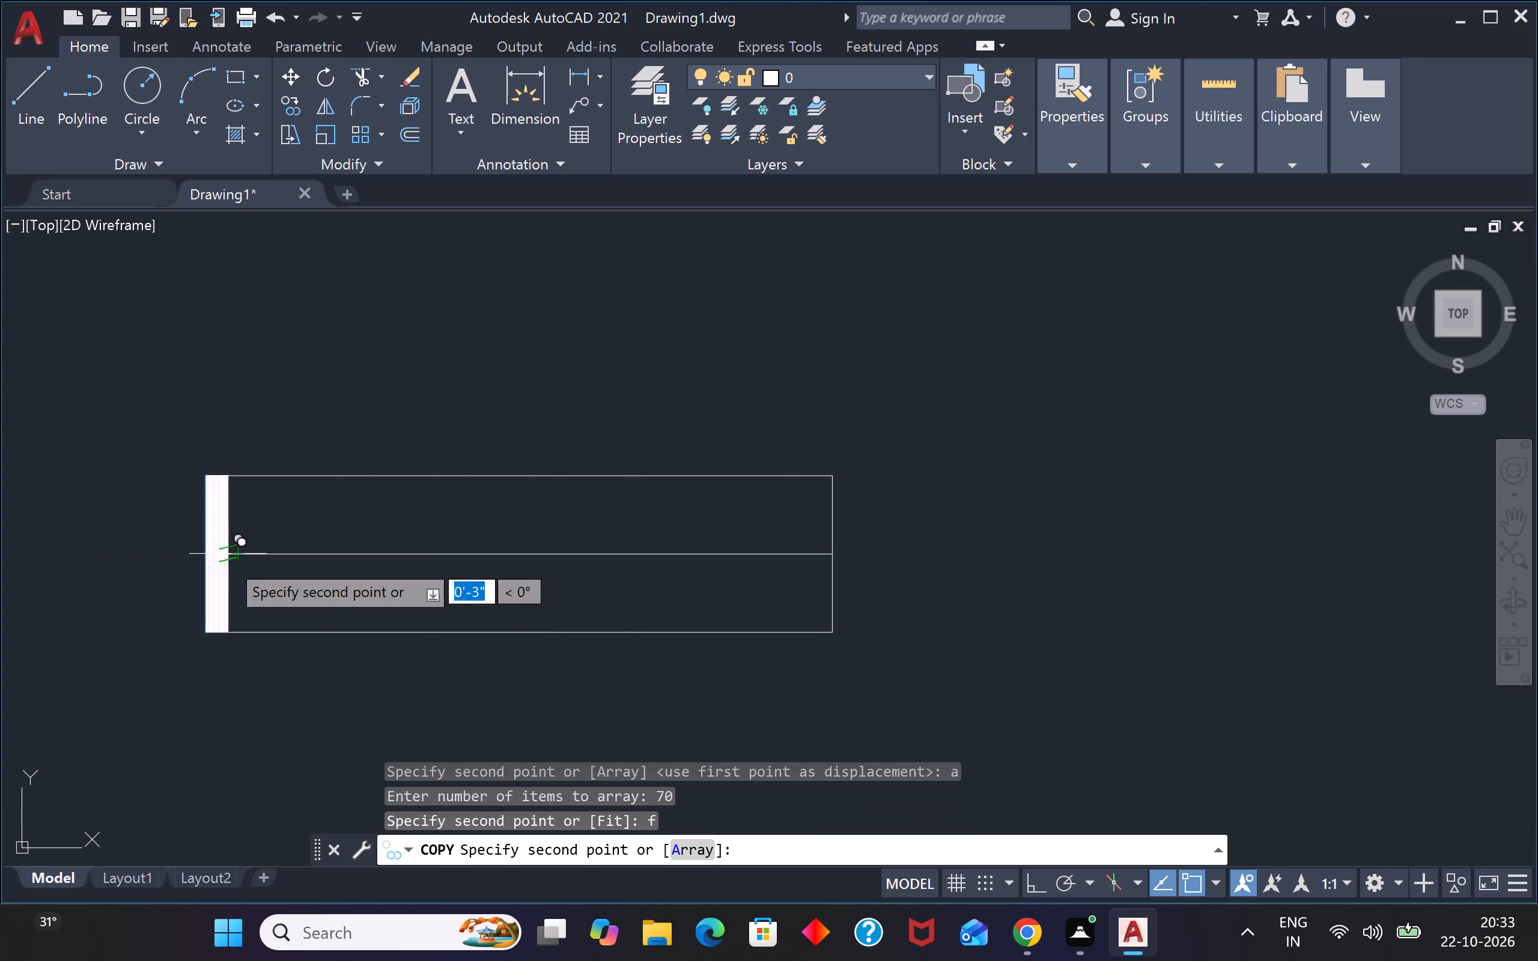
{"action": "left_click", "coordinate": [828, 558]}
{"action": "key", "text": "Escape"}
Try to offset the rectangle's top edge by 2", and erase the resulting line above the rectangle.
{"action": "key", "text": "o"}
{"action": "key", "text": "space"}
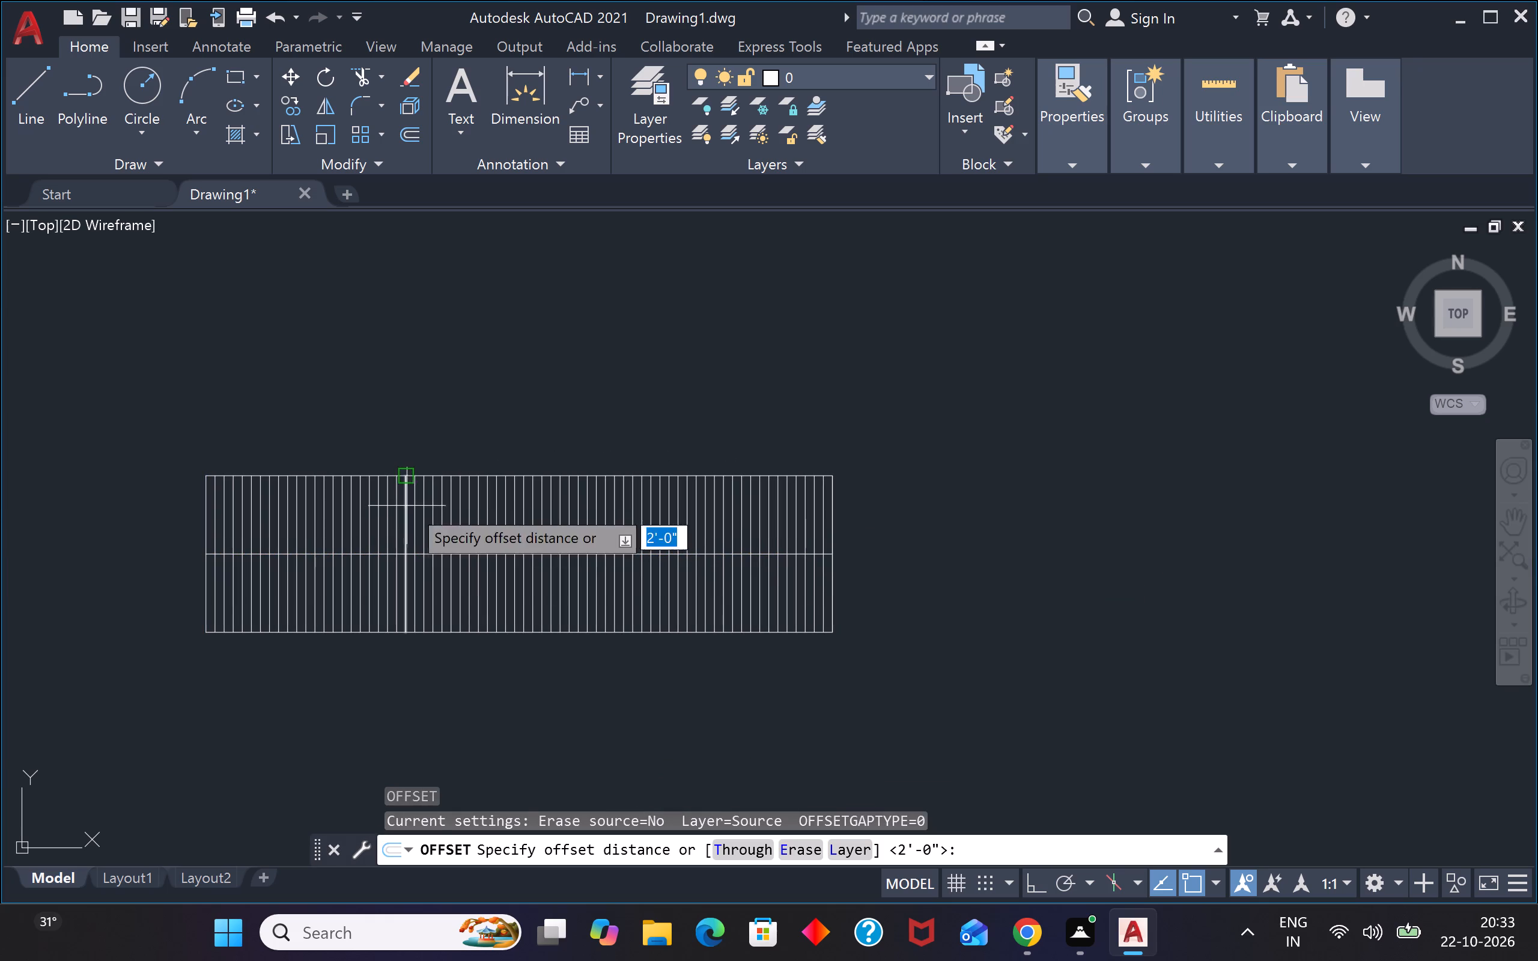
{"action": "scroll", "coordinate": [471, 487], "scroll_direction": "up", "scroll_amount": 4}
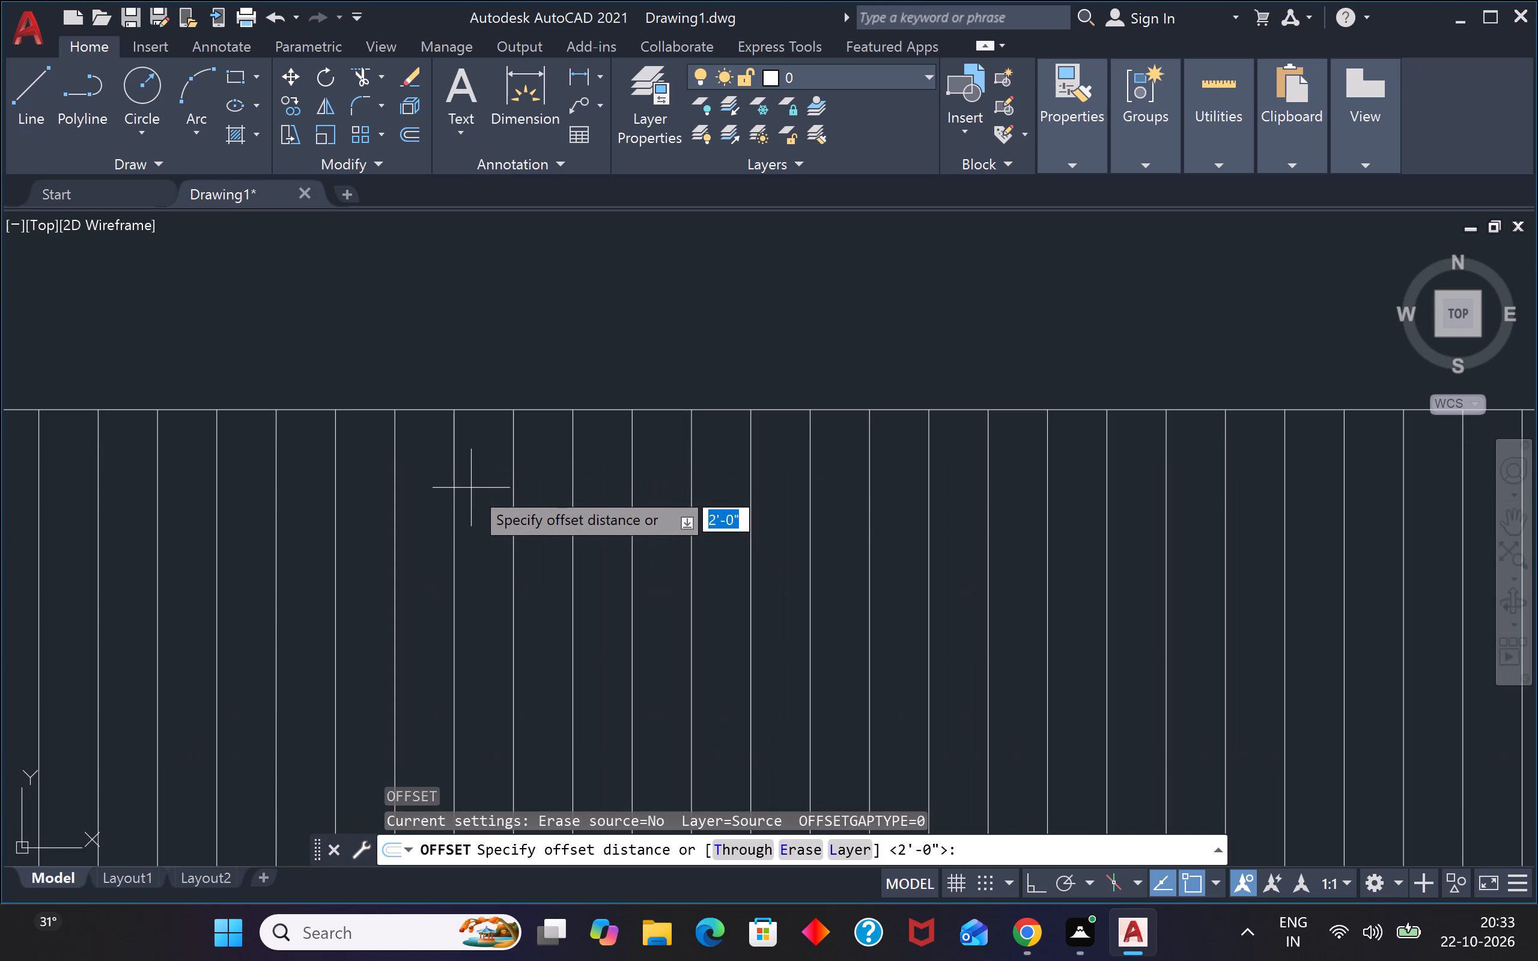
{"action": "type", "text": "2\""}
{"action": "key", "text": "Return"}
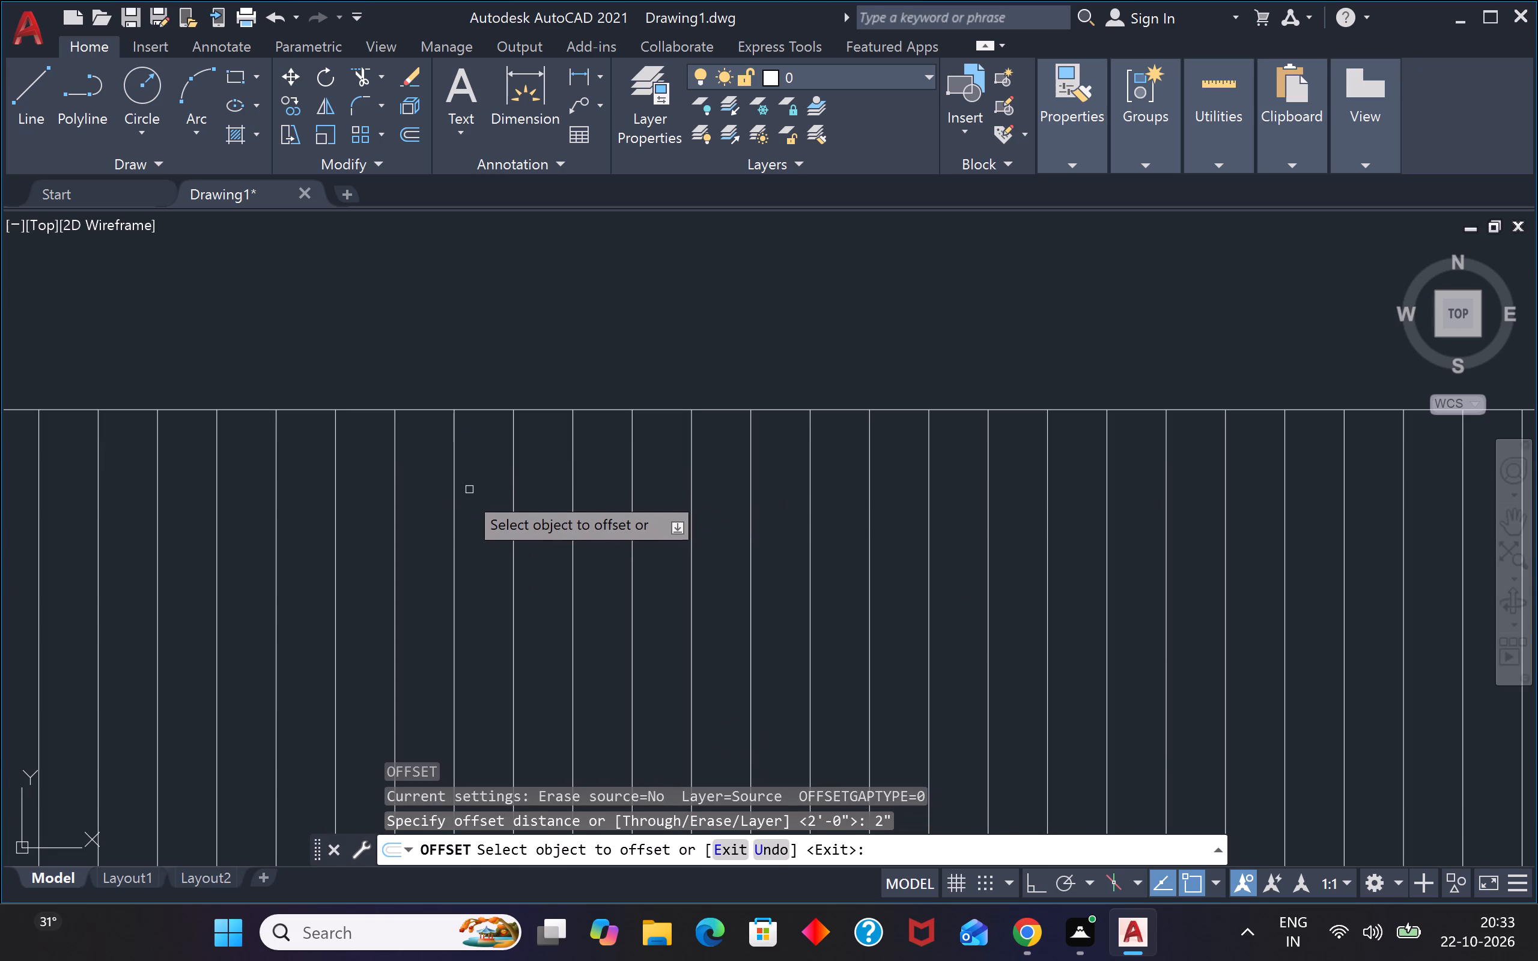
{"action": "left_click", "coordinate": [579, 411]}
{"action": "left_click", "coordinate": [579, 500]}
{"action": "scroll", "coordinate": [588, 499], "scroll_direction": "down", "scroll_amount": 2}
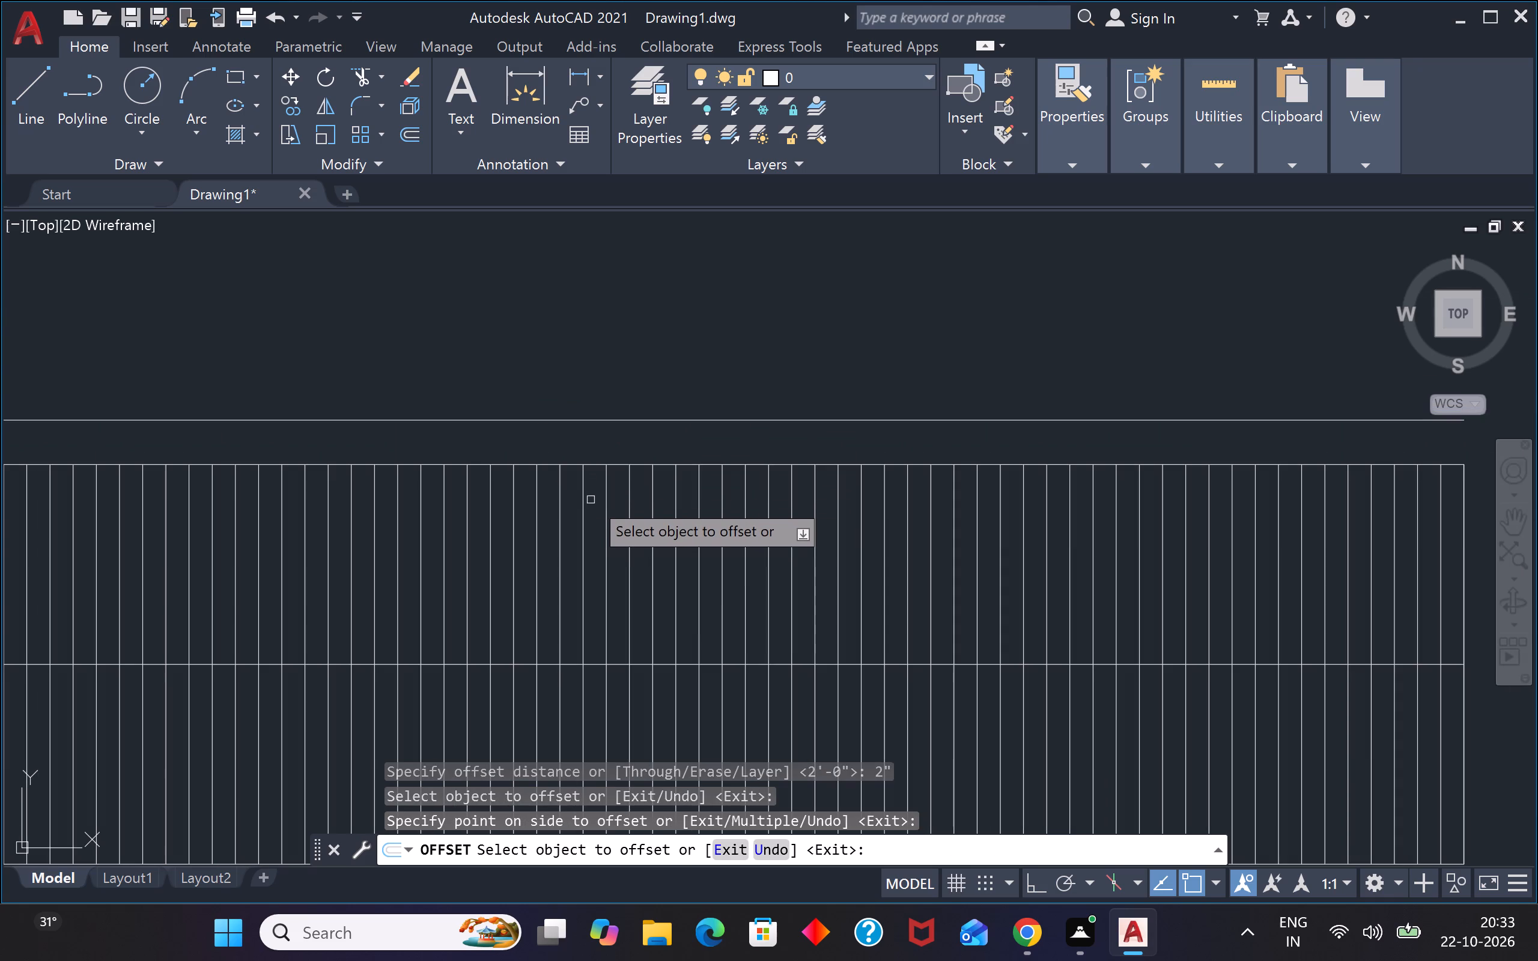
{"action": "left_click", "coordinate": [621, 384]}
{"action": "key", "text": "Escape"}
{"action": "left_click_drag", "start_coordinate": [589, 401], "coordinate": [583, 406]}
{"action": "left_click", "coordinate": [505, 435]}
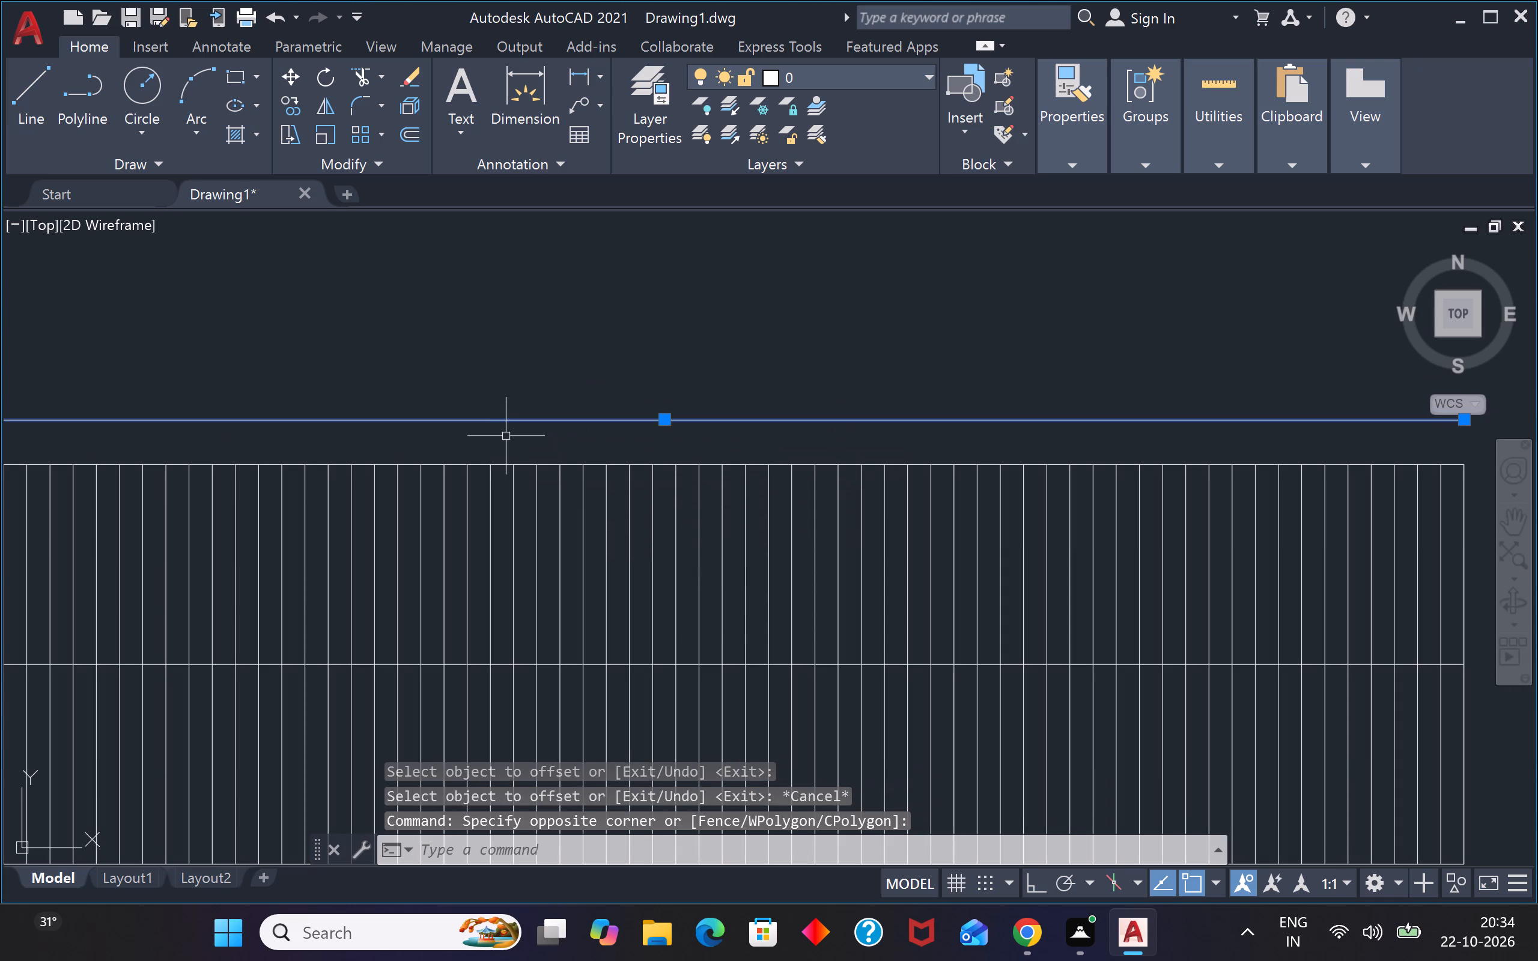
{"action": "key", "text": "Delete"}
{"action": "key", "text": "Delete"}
Offset the rectangle's top edge 2" downward, inside the rectangle.
{"action": "type", "text": "o"}
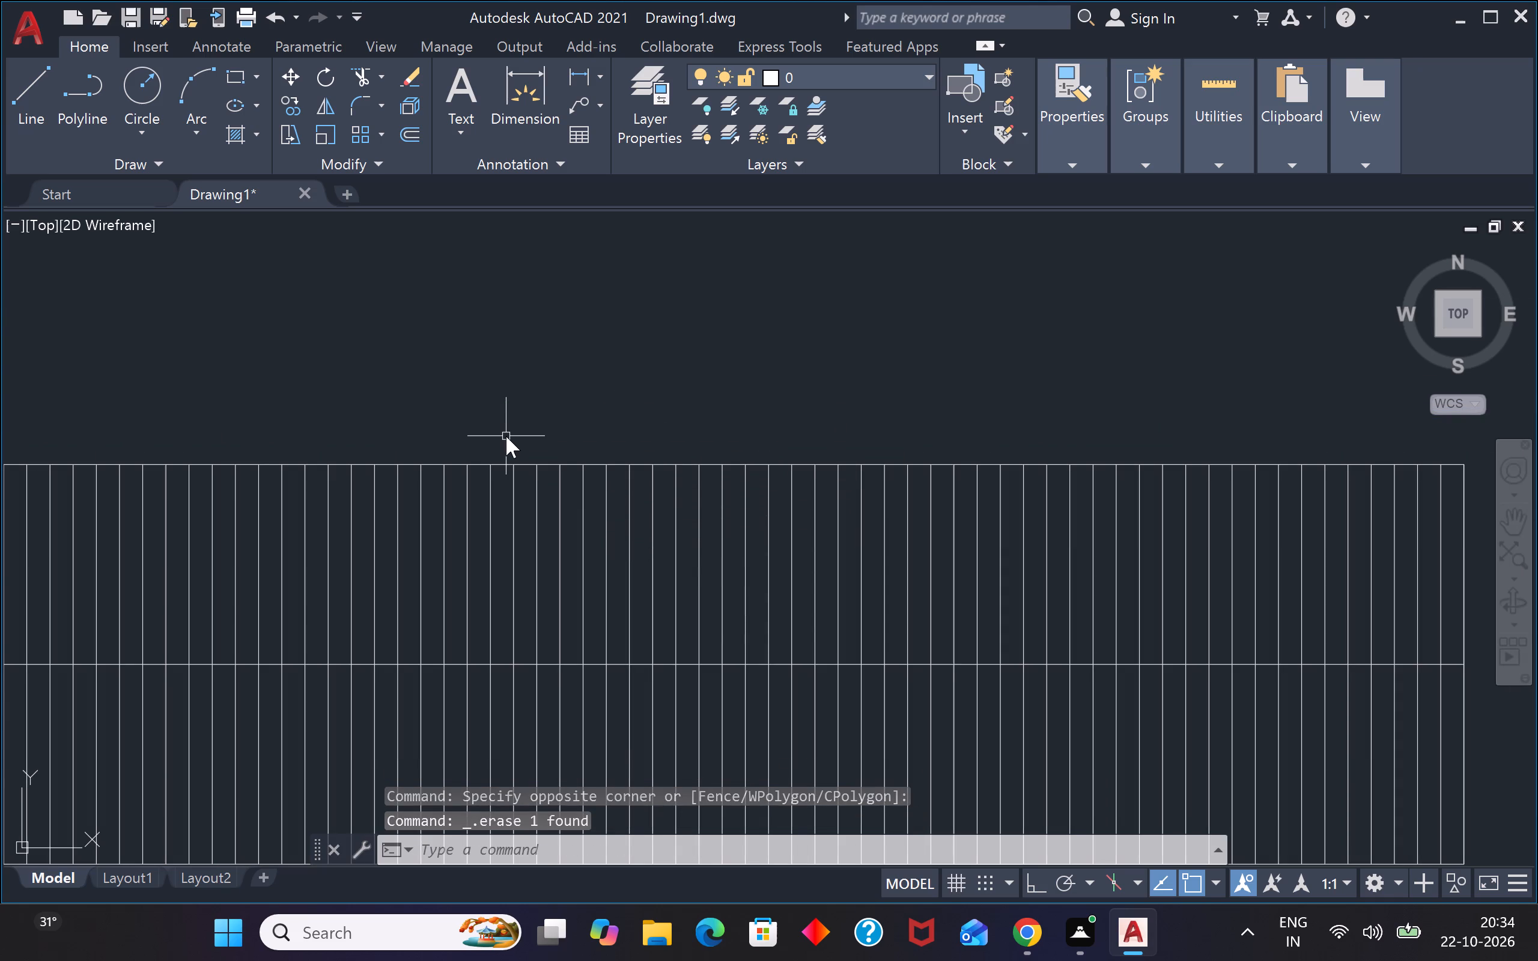
{"action": "key", "text": "space"}
{"action": "key", "text": "space"}
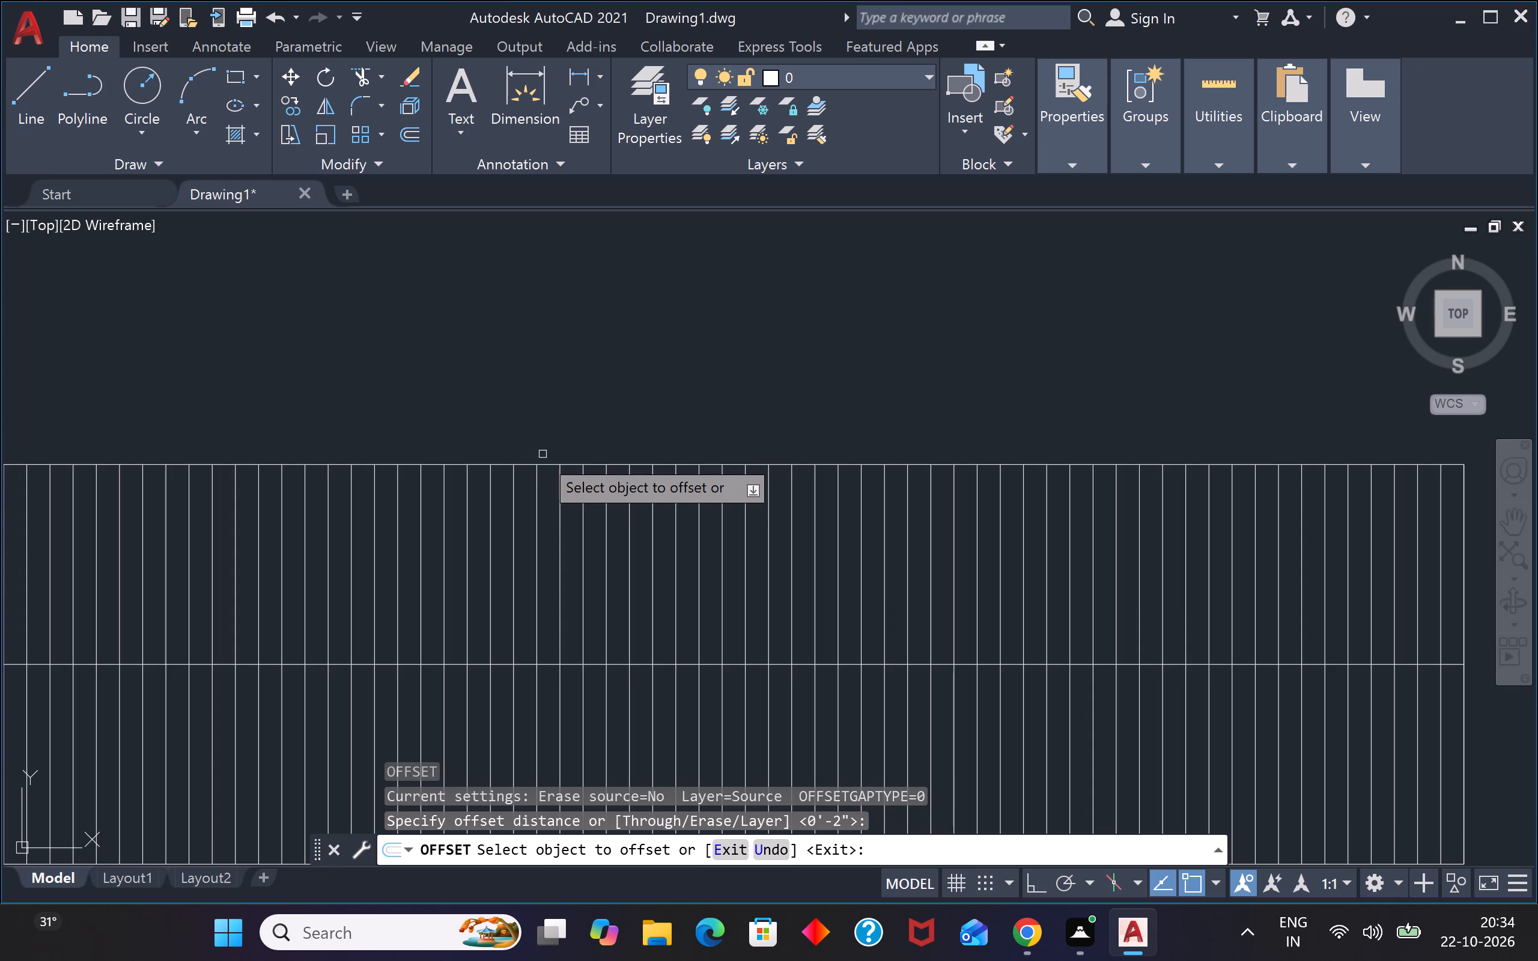
{"action": "left_click", "coordinate": [527, 464]}
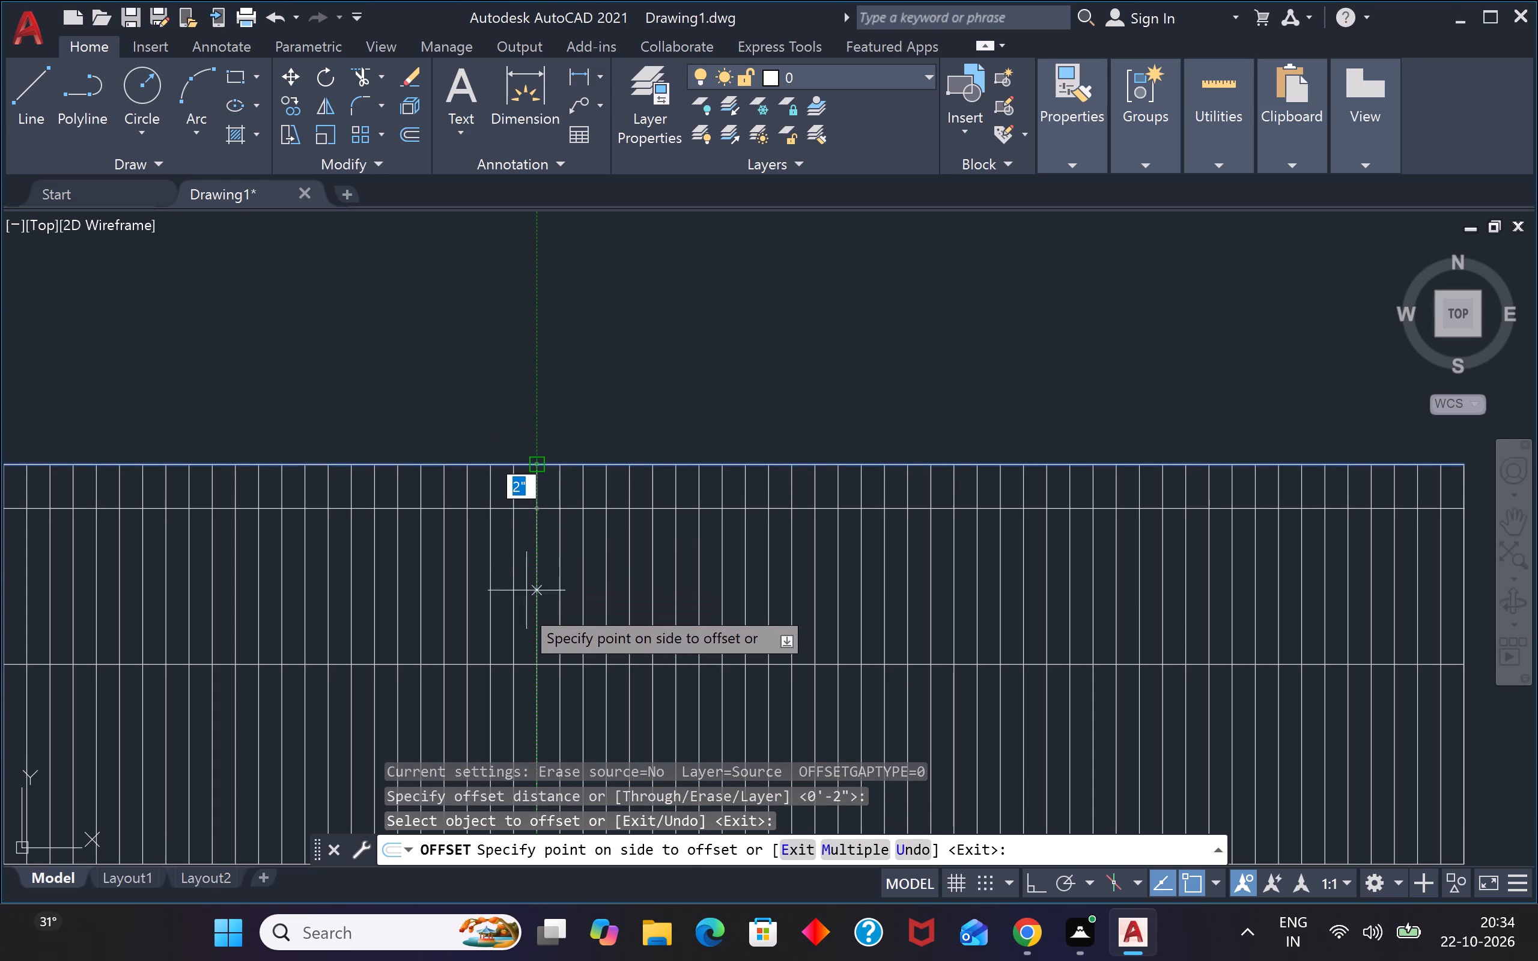
{"action": "left_click", "coordinate": [524, 605]}
{"action": "scroll", "coordinate": [532, 573], "scroll_direction": "down", "scroll_amount": 5}
{"action": "scroll", "coordinate": [529, 627], "scroll_direction": "up", "scroll_amount": 3}
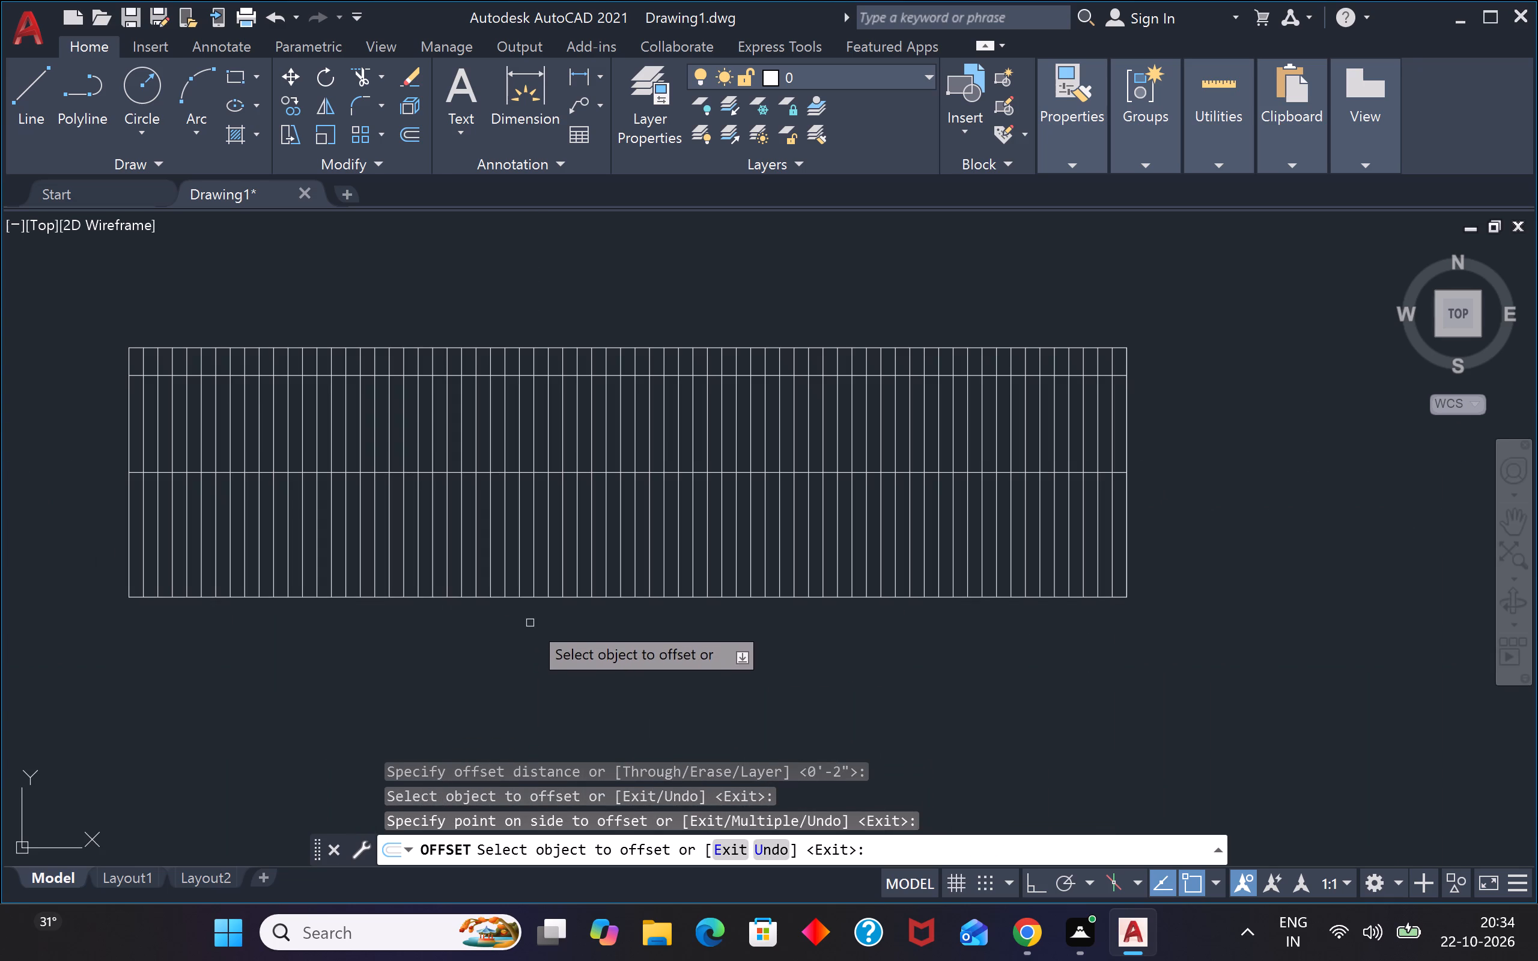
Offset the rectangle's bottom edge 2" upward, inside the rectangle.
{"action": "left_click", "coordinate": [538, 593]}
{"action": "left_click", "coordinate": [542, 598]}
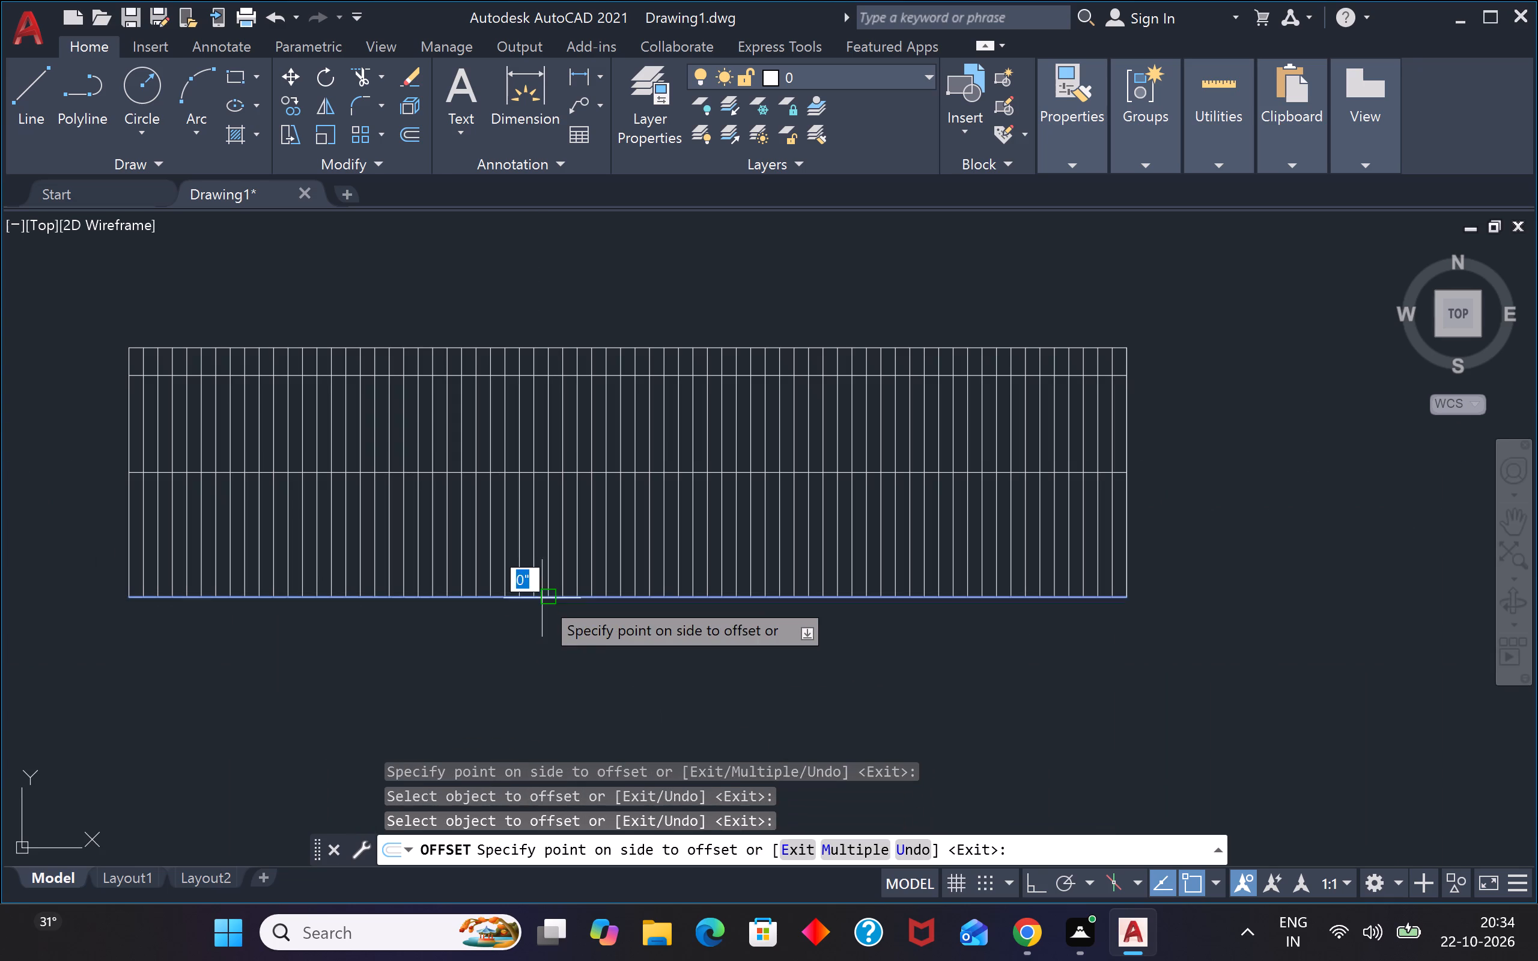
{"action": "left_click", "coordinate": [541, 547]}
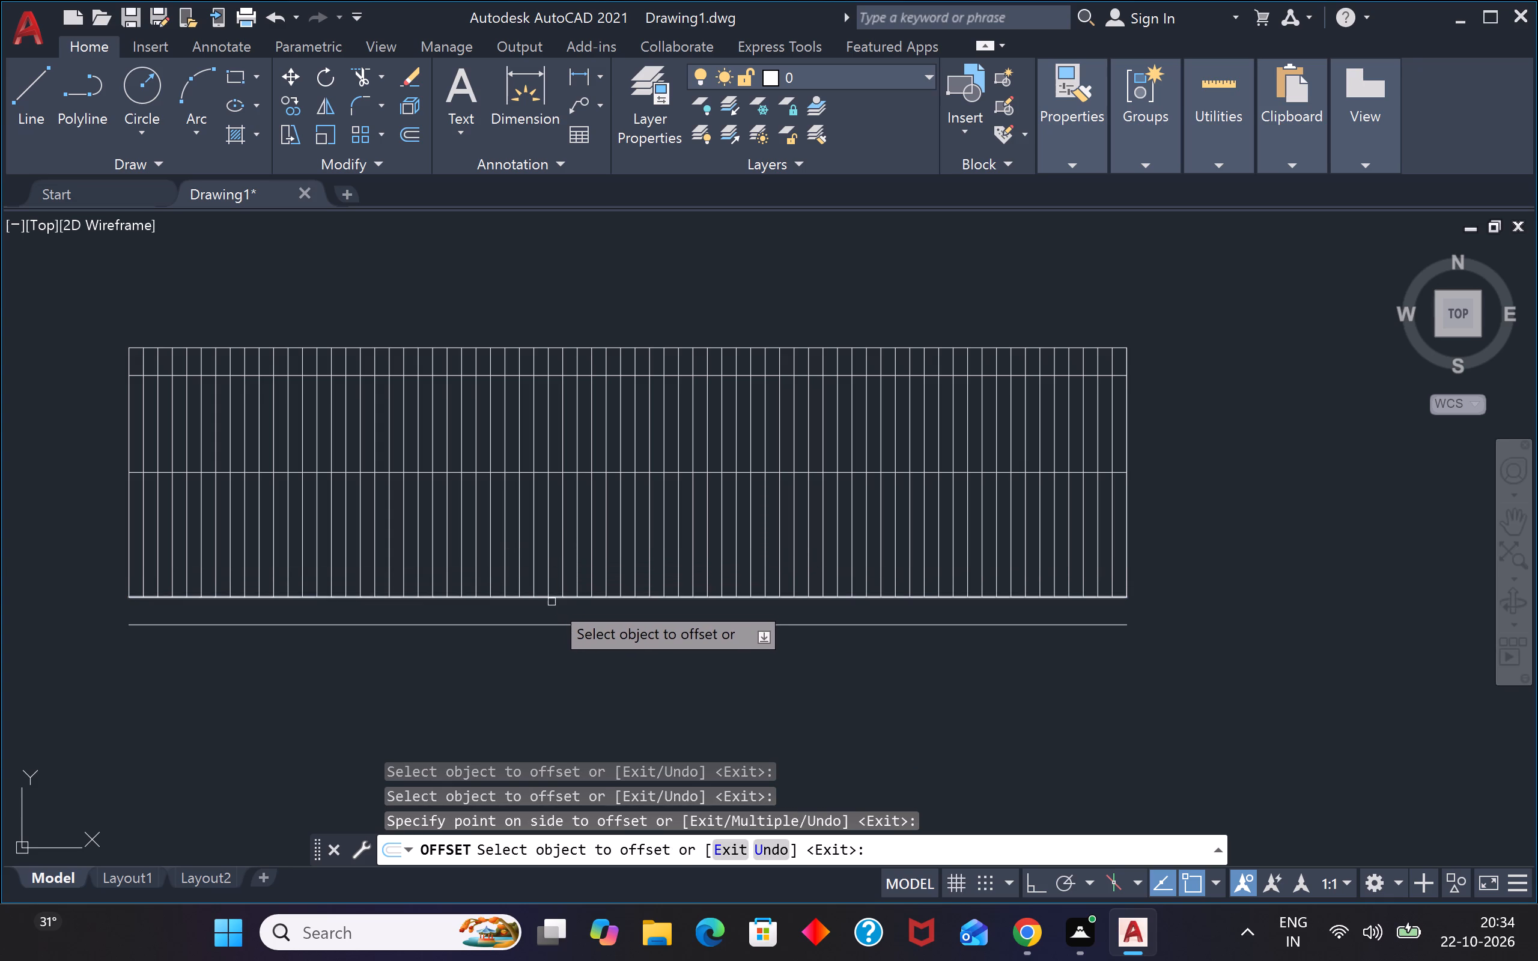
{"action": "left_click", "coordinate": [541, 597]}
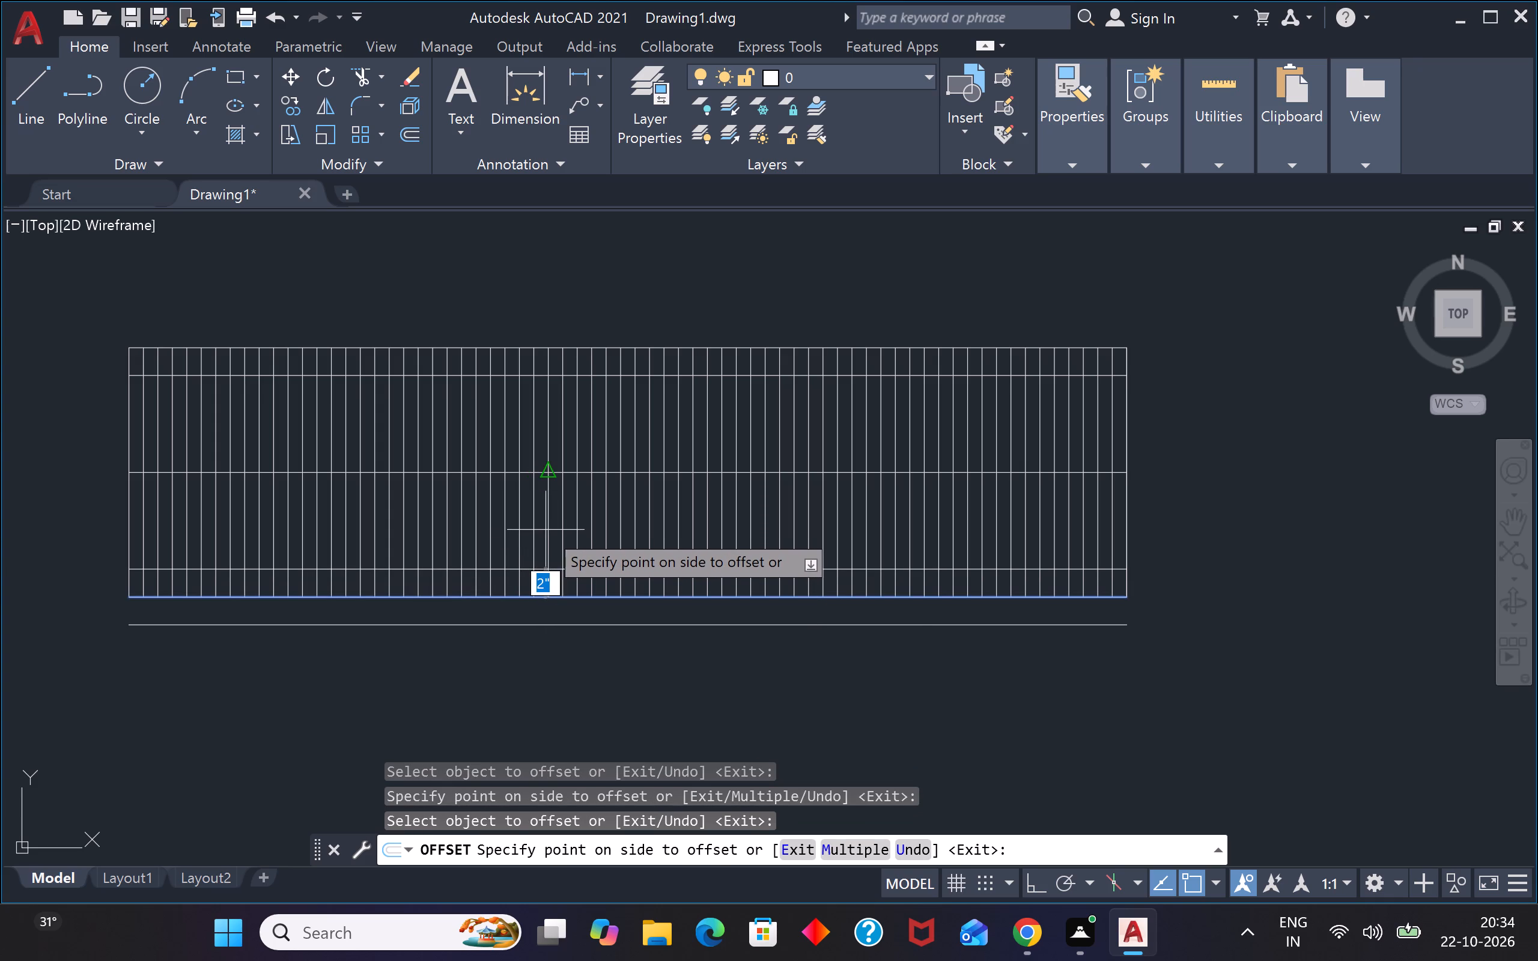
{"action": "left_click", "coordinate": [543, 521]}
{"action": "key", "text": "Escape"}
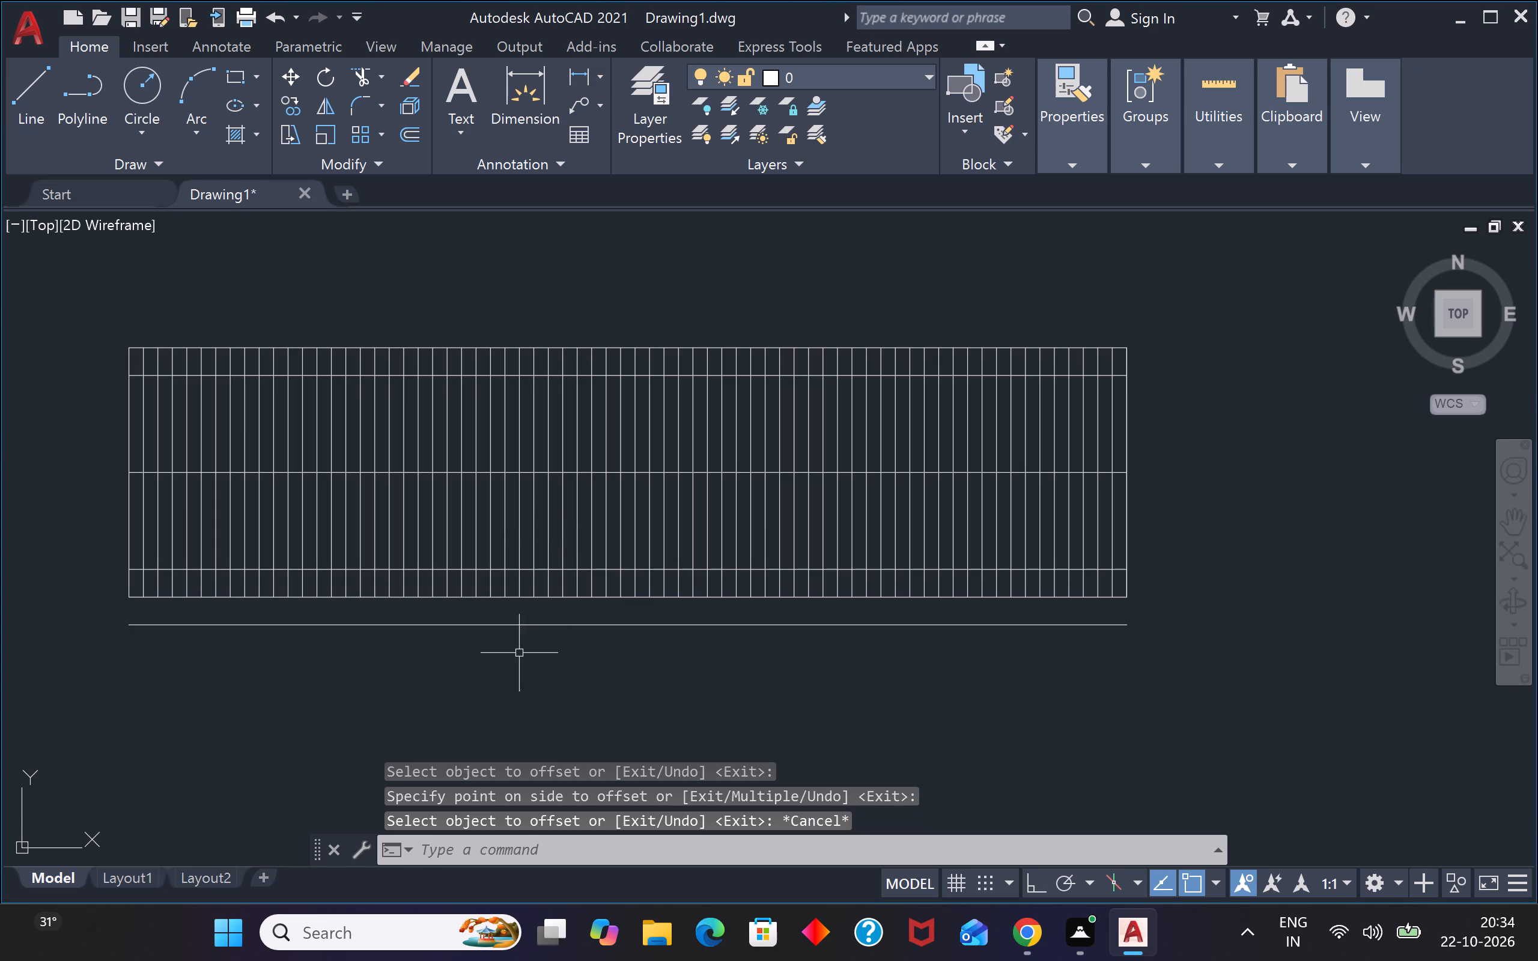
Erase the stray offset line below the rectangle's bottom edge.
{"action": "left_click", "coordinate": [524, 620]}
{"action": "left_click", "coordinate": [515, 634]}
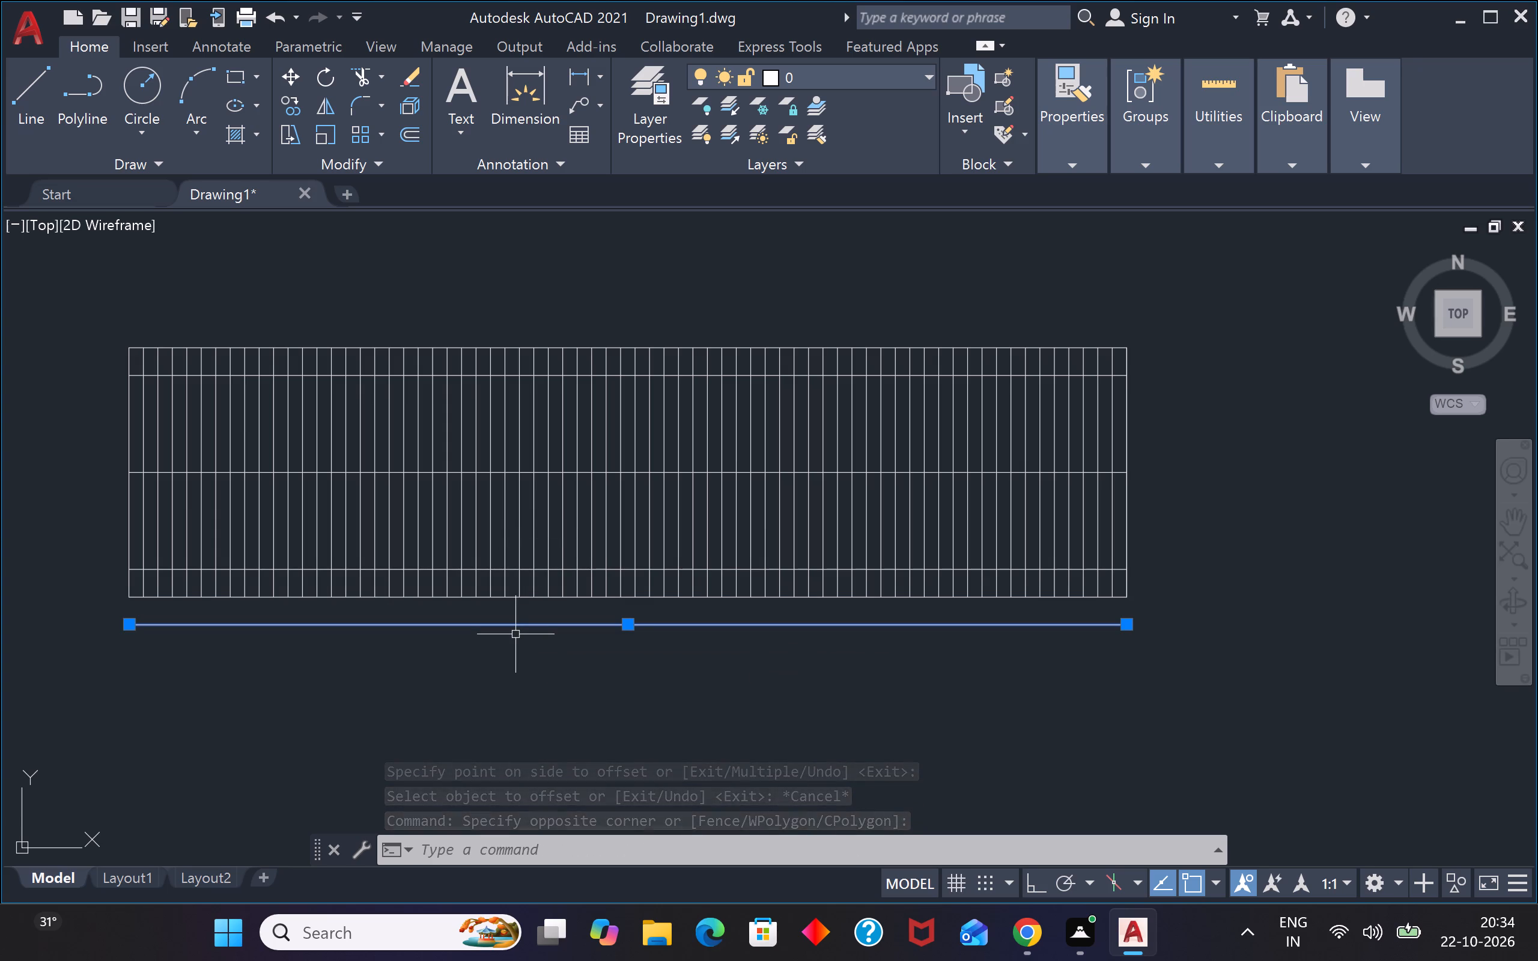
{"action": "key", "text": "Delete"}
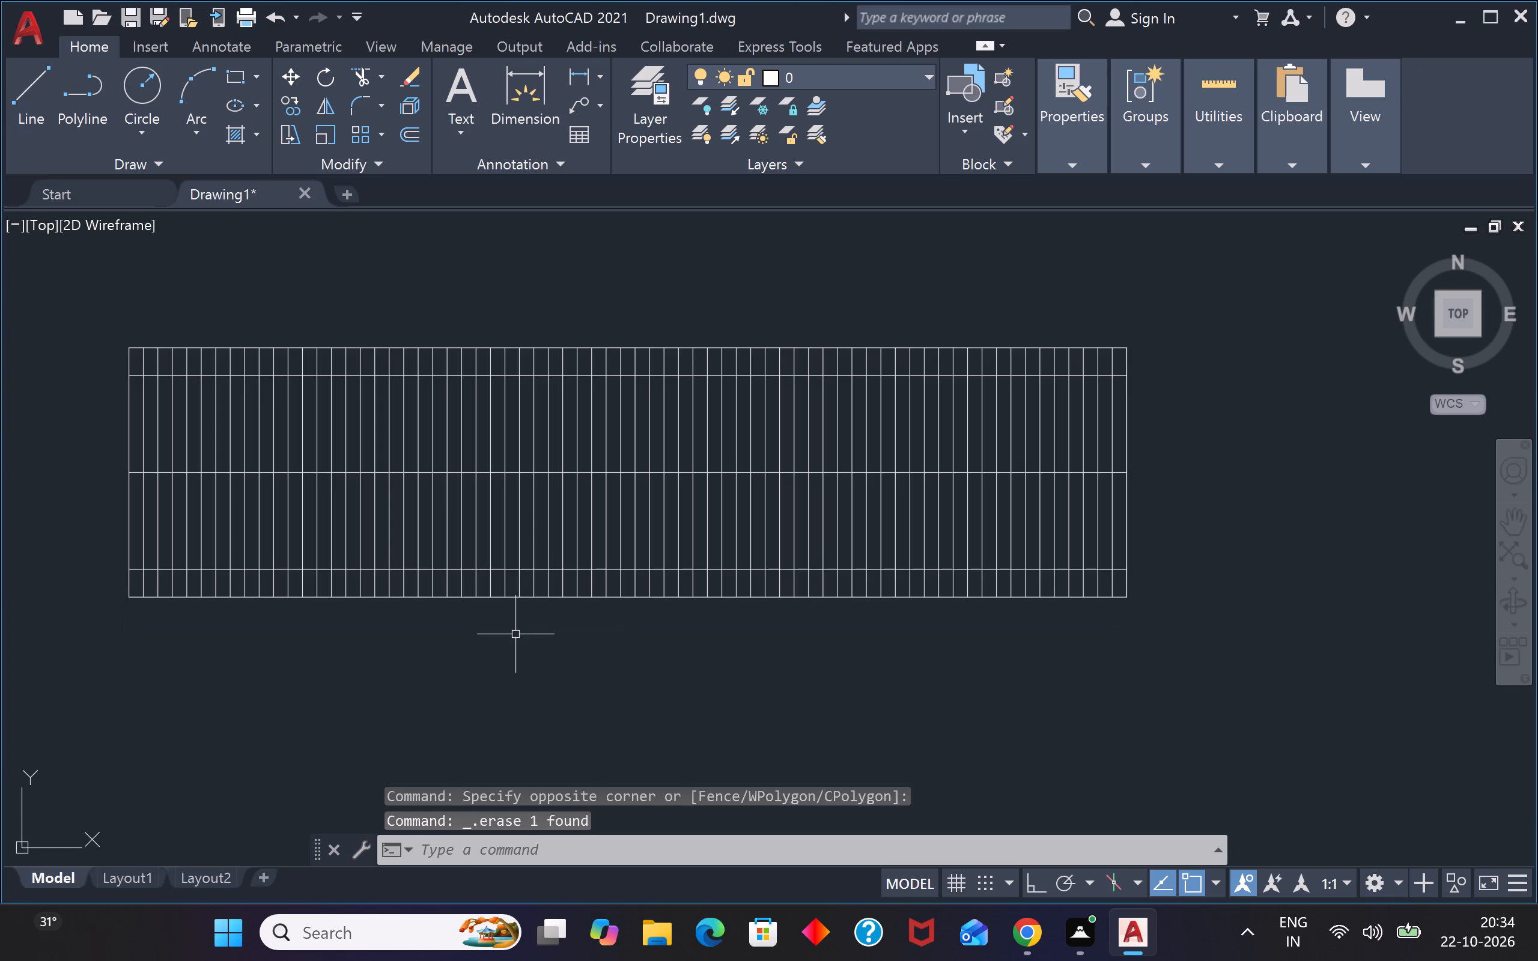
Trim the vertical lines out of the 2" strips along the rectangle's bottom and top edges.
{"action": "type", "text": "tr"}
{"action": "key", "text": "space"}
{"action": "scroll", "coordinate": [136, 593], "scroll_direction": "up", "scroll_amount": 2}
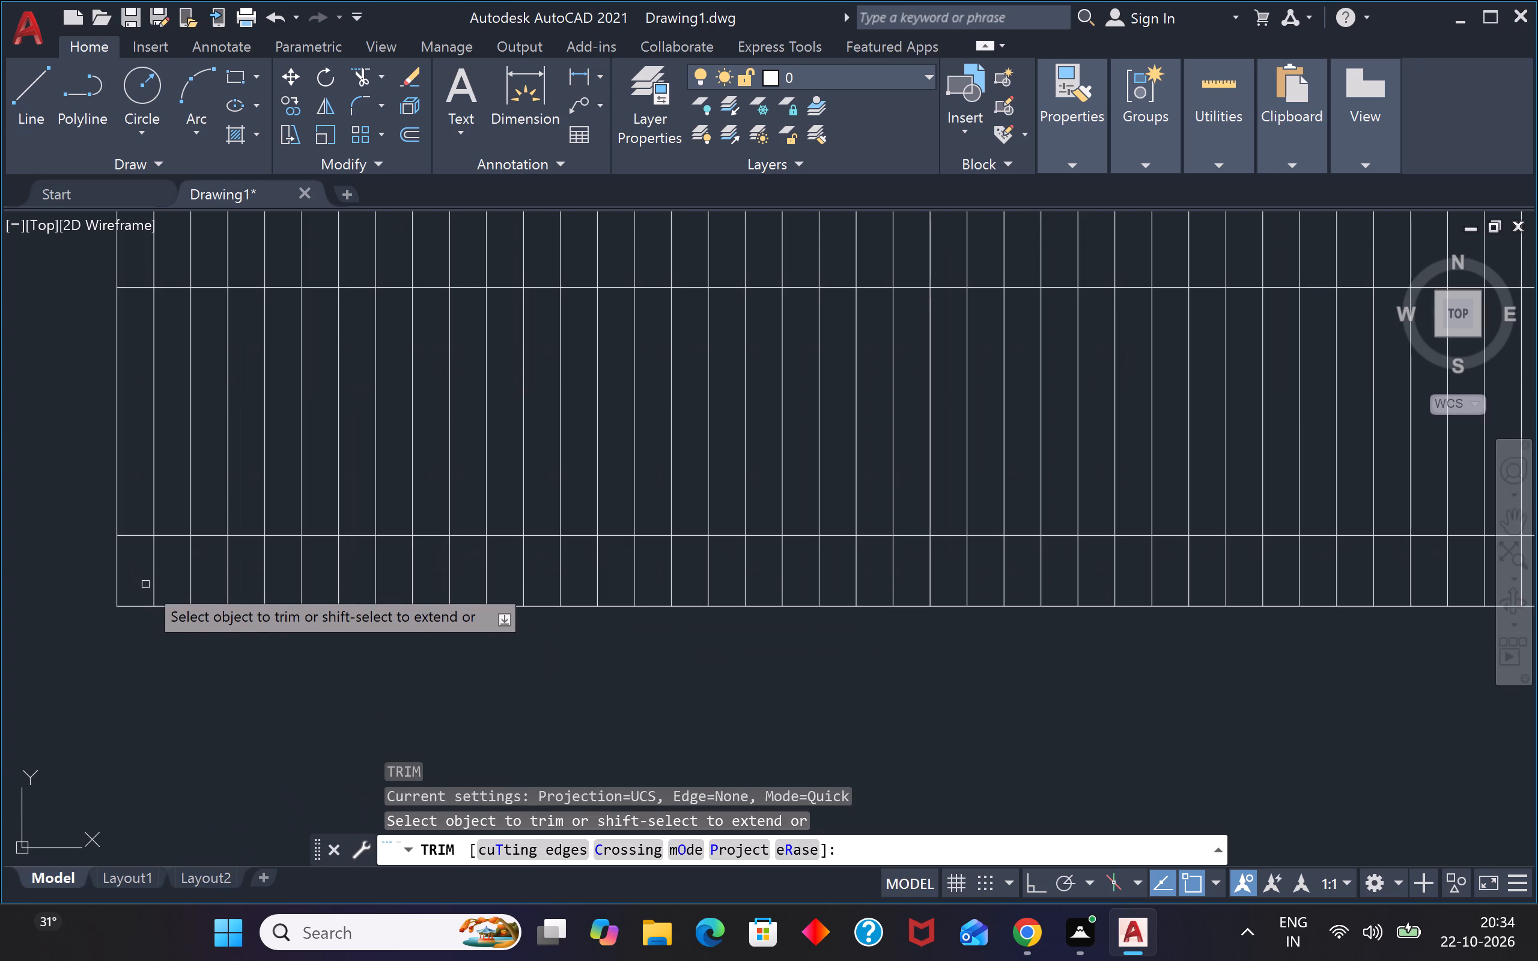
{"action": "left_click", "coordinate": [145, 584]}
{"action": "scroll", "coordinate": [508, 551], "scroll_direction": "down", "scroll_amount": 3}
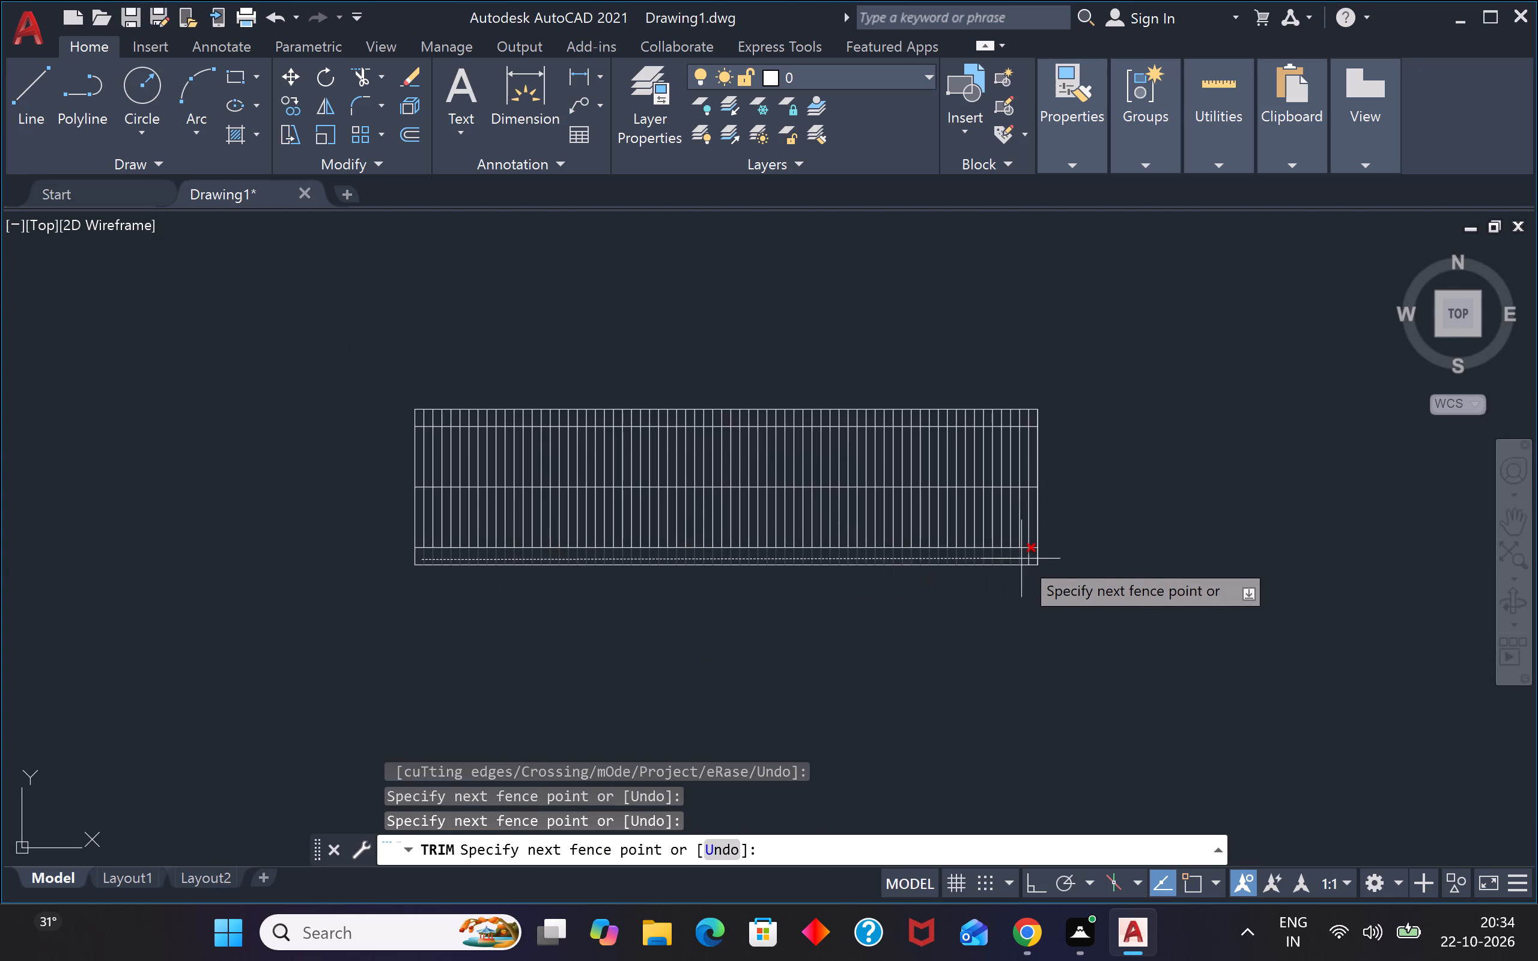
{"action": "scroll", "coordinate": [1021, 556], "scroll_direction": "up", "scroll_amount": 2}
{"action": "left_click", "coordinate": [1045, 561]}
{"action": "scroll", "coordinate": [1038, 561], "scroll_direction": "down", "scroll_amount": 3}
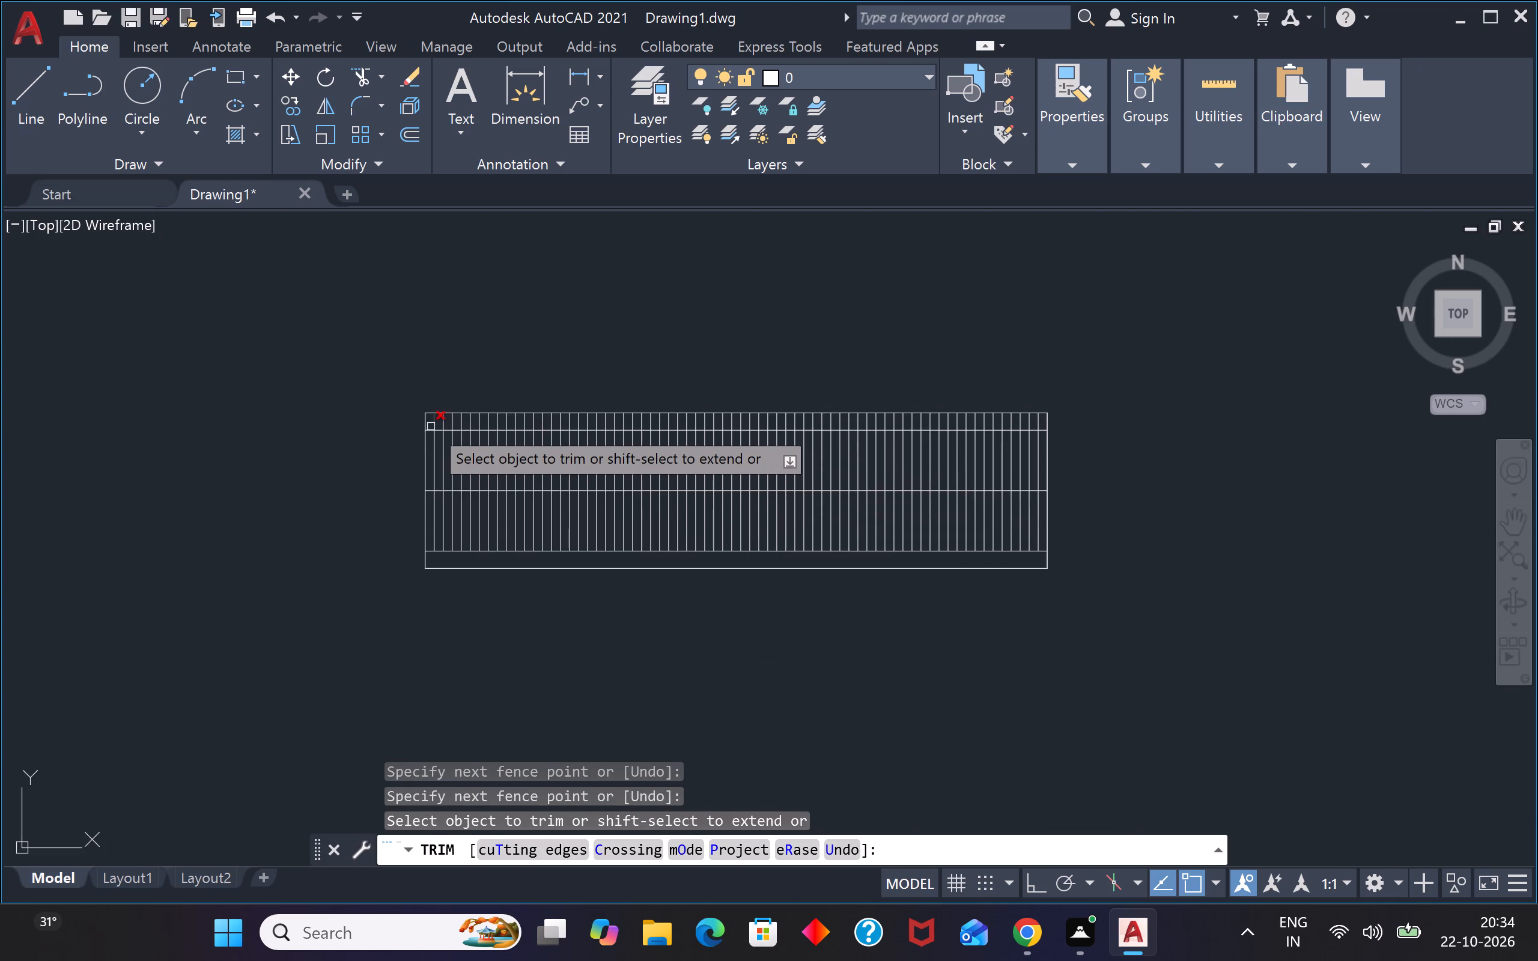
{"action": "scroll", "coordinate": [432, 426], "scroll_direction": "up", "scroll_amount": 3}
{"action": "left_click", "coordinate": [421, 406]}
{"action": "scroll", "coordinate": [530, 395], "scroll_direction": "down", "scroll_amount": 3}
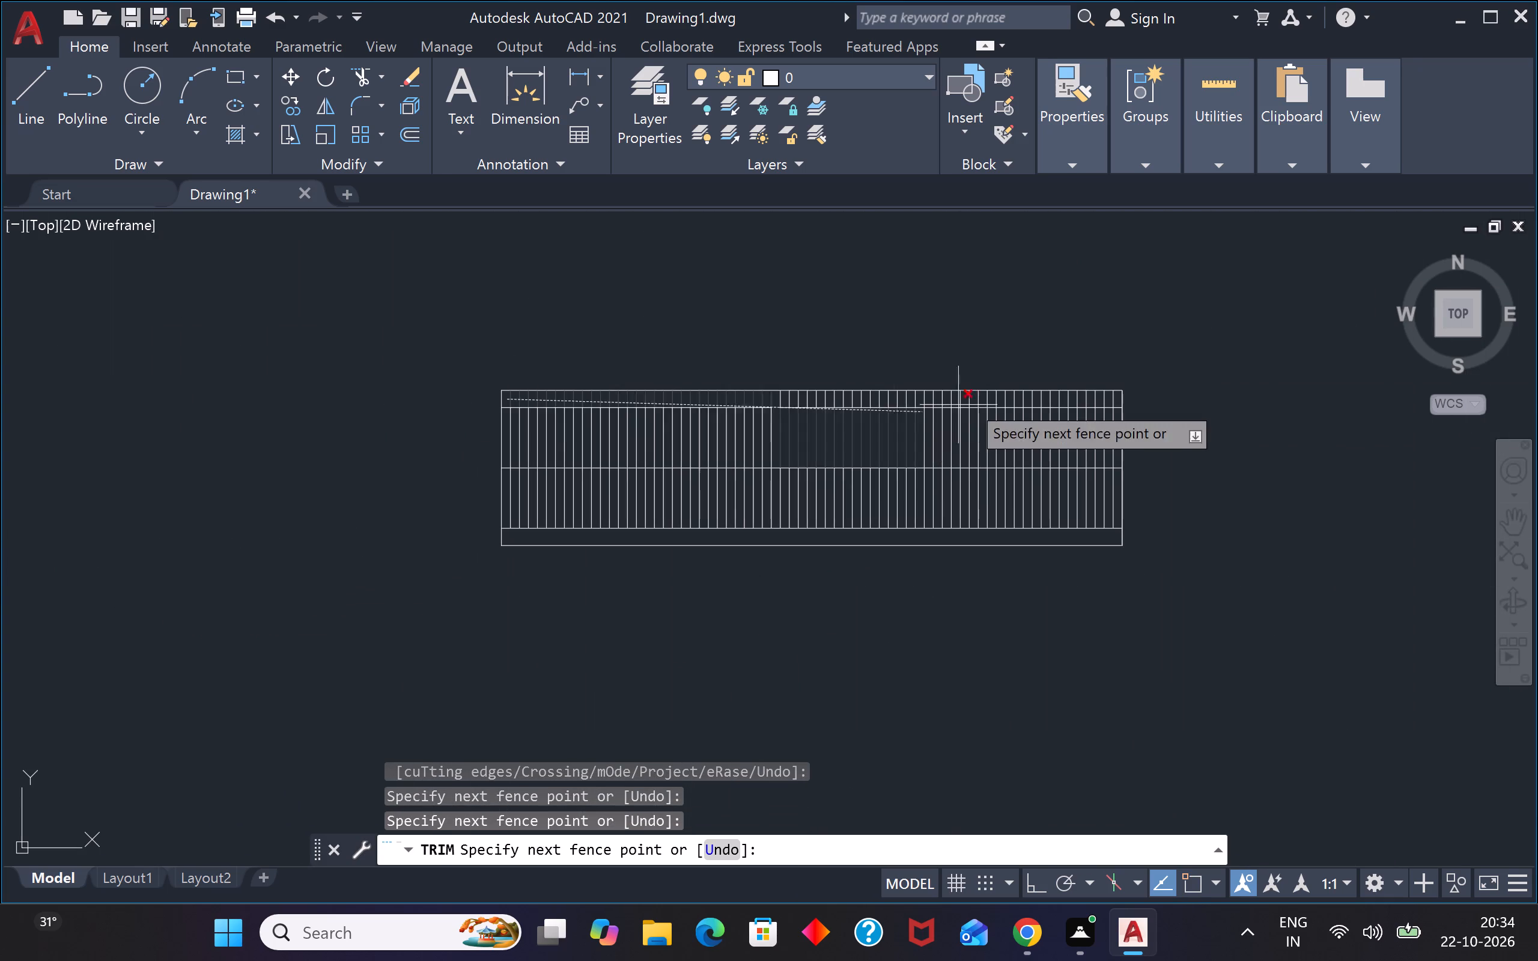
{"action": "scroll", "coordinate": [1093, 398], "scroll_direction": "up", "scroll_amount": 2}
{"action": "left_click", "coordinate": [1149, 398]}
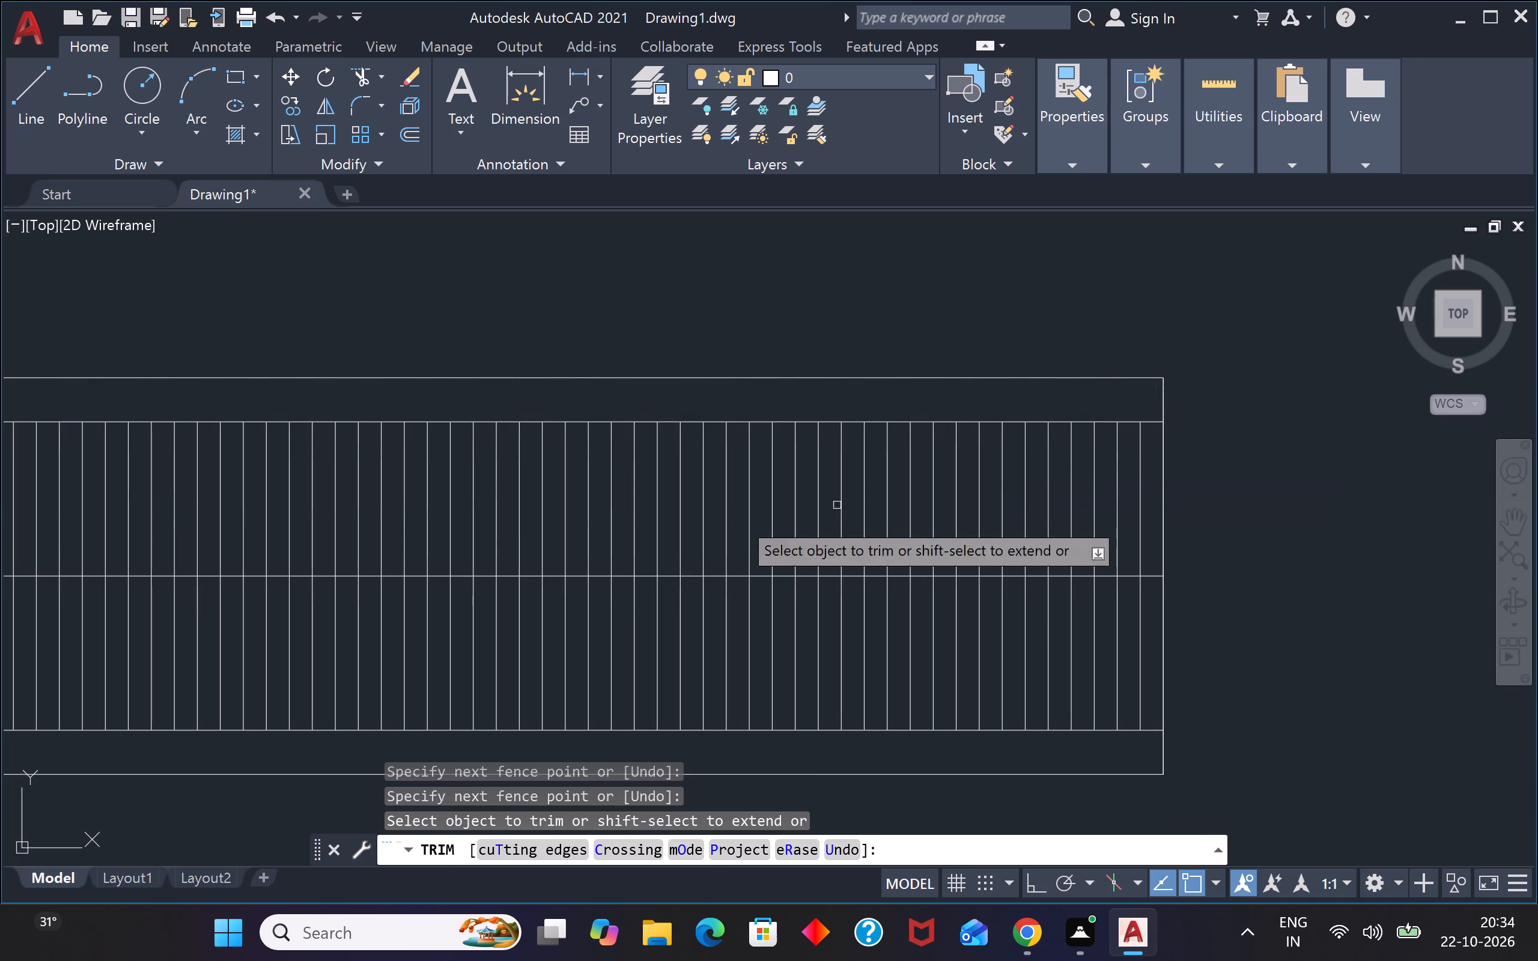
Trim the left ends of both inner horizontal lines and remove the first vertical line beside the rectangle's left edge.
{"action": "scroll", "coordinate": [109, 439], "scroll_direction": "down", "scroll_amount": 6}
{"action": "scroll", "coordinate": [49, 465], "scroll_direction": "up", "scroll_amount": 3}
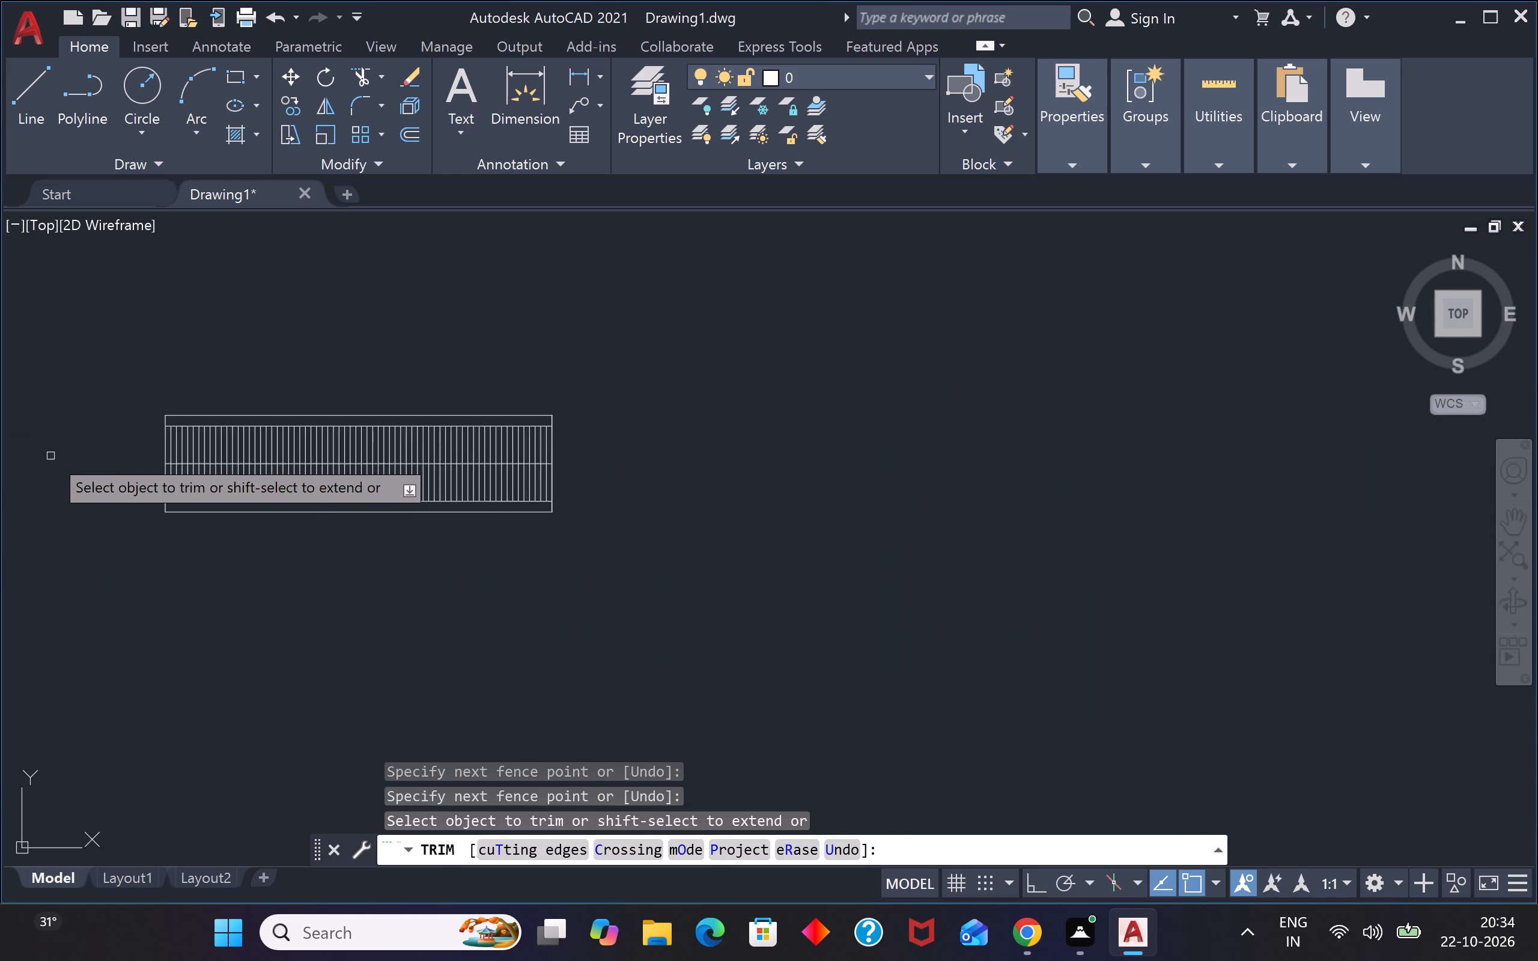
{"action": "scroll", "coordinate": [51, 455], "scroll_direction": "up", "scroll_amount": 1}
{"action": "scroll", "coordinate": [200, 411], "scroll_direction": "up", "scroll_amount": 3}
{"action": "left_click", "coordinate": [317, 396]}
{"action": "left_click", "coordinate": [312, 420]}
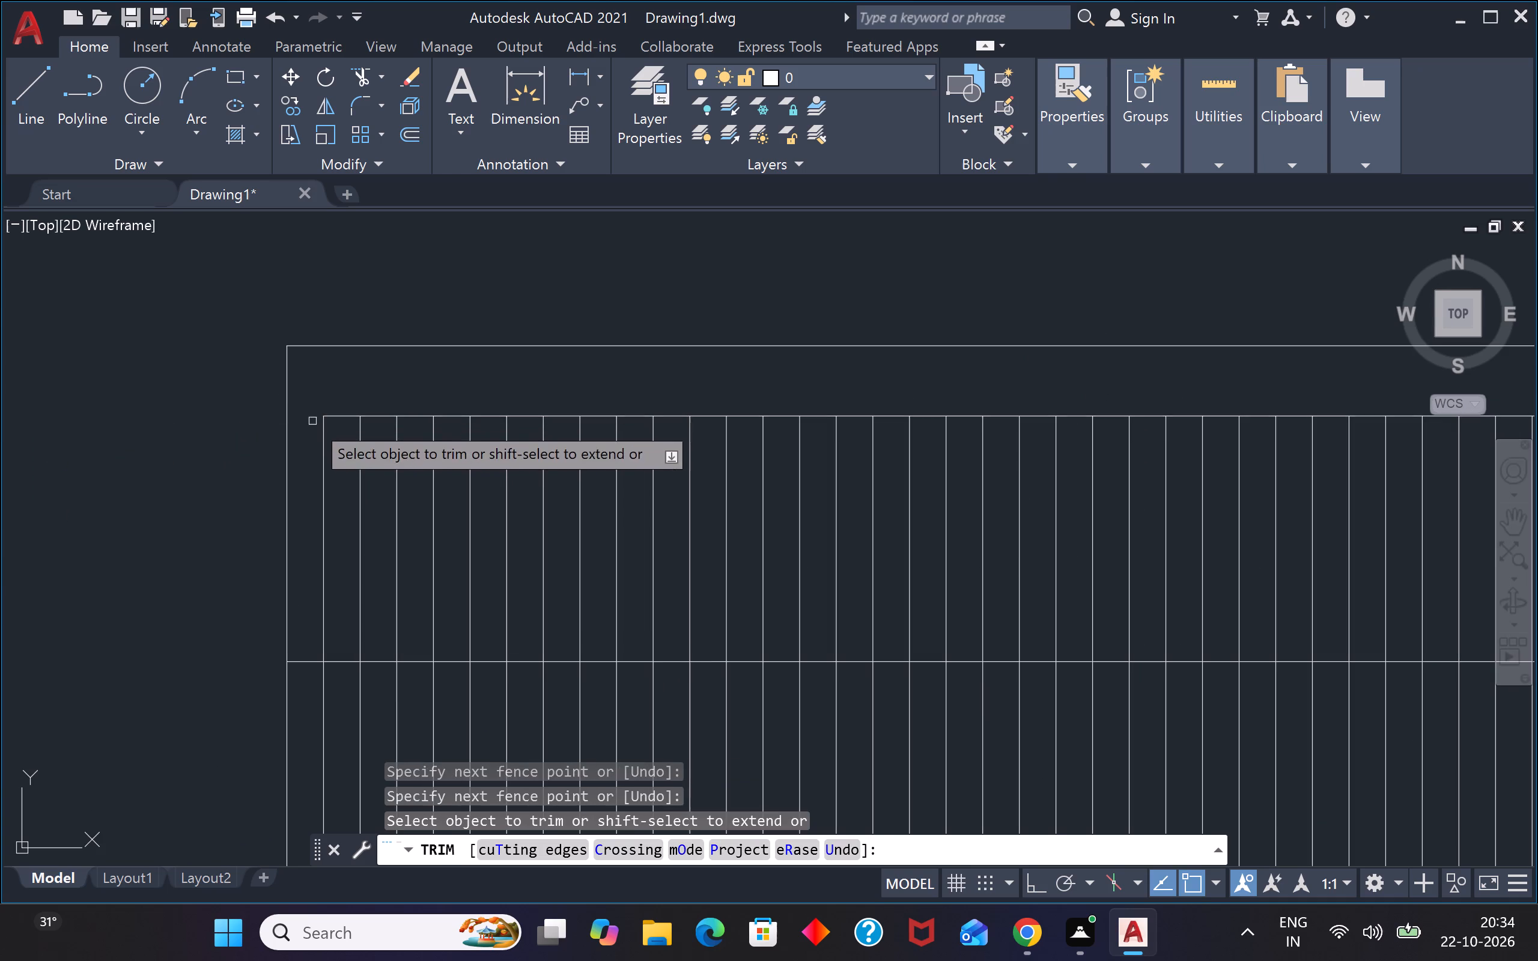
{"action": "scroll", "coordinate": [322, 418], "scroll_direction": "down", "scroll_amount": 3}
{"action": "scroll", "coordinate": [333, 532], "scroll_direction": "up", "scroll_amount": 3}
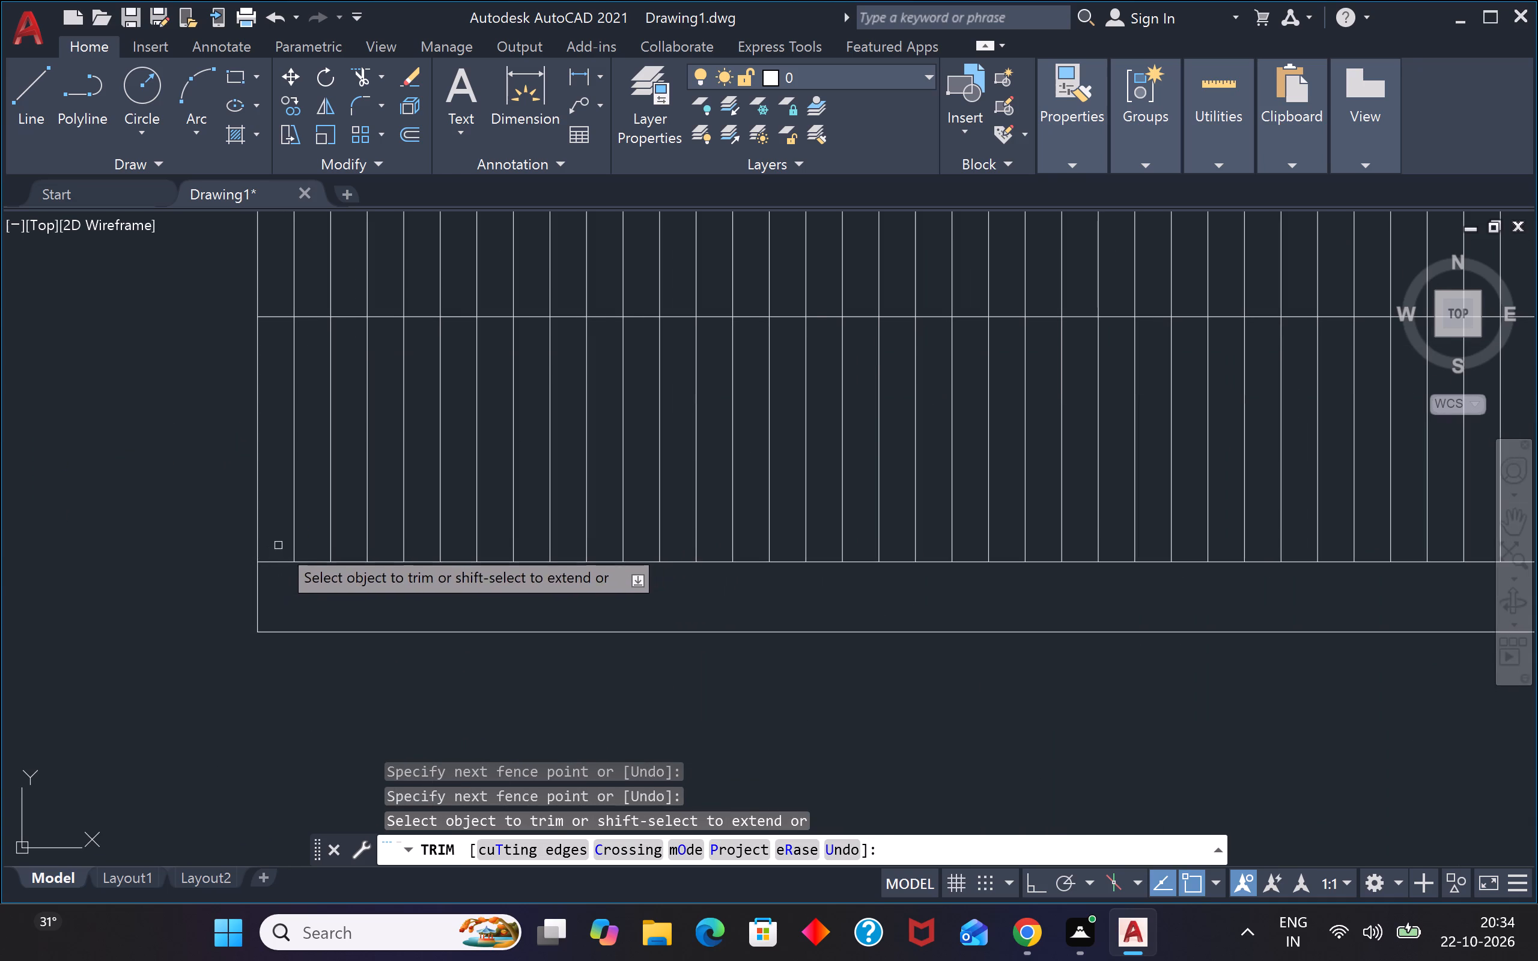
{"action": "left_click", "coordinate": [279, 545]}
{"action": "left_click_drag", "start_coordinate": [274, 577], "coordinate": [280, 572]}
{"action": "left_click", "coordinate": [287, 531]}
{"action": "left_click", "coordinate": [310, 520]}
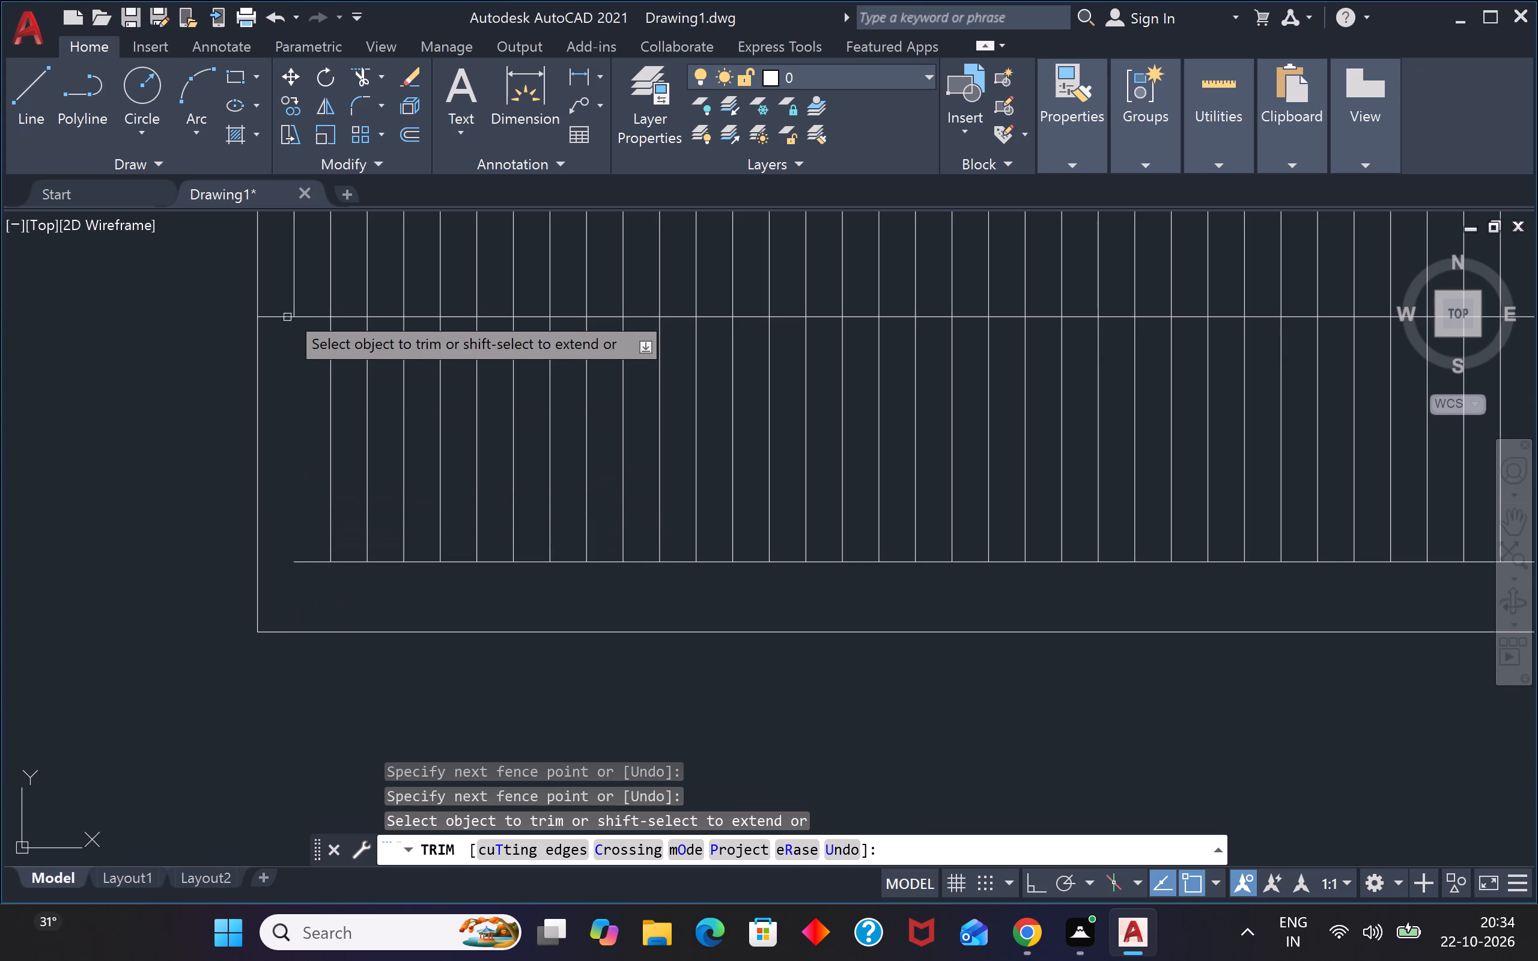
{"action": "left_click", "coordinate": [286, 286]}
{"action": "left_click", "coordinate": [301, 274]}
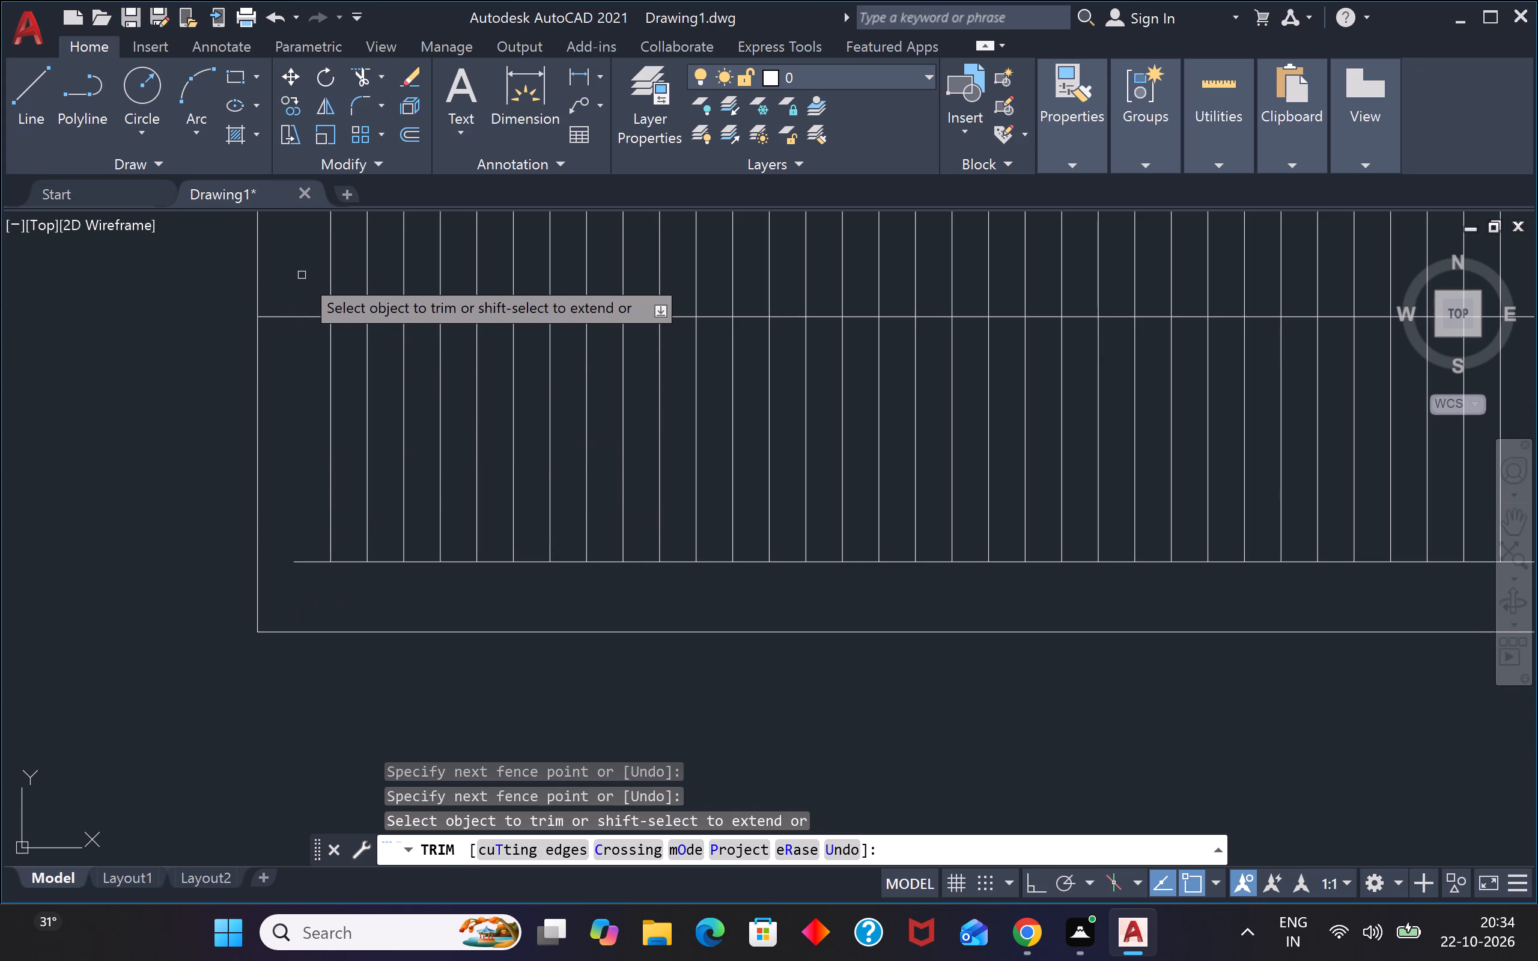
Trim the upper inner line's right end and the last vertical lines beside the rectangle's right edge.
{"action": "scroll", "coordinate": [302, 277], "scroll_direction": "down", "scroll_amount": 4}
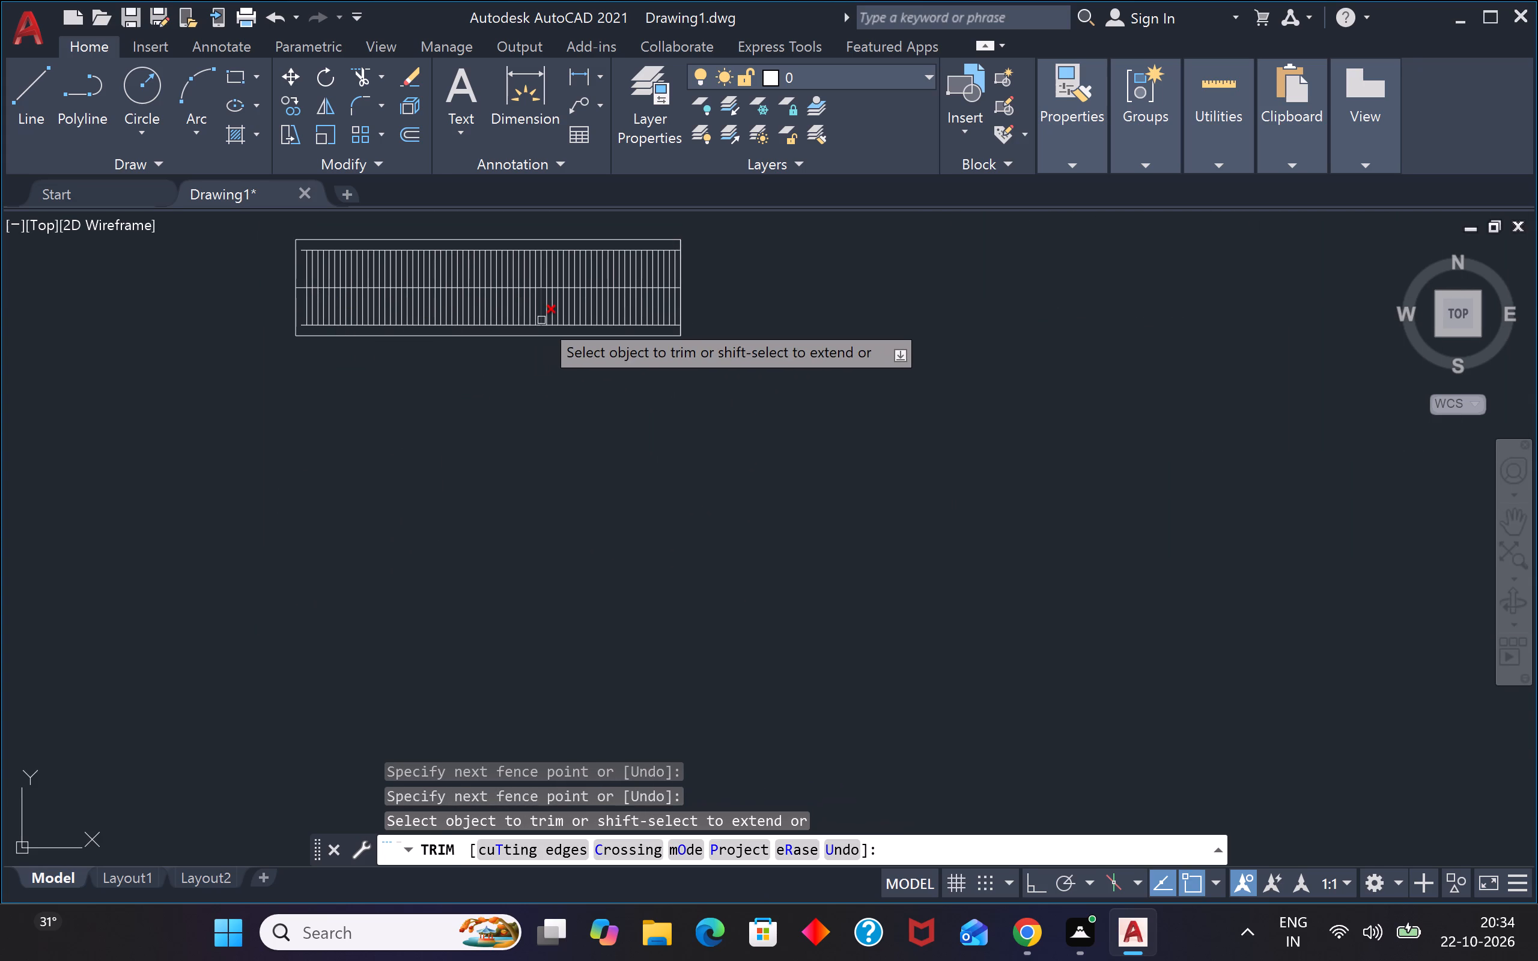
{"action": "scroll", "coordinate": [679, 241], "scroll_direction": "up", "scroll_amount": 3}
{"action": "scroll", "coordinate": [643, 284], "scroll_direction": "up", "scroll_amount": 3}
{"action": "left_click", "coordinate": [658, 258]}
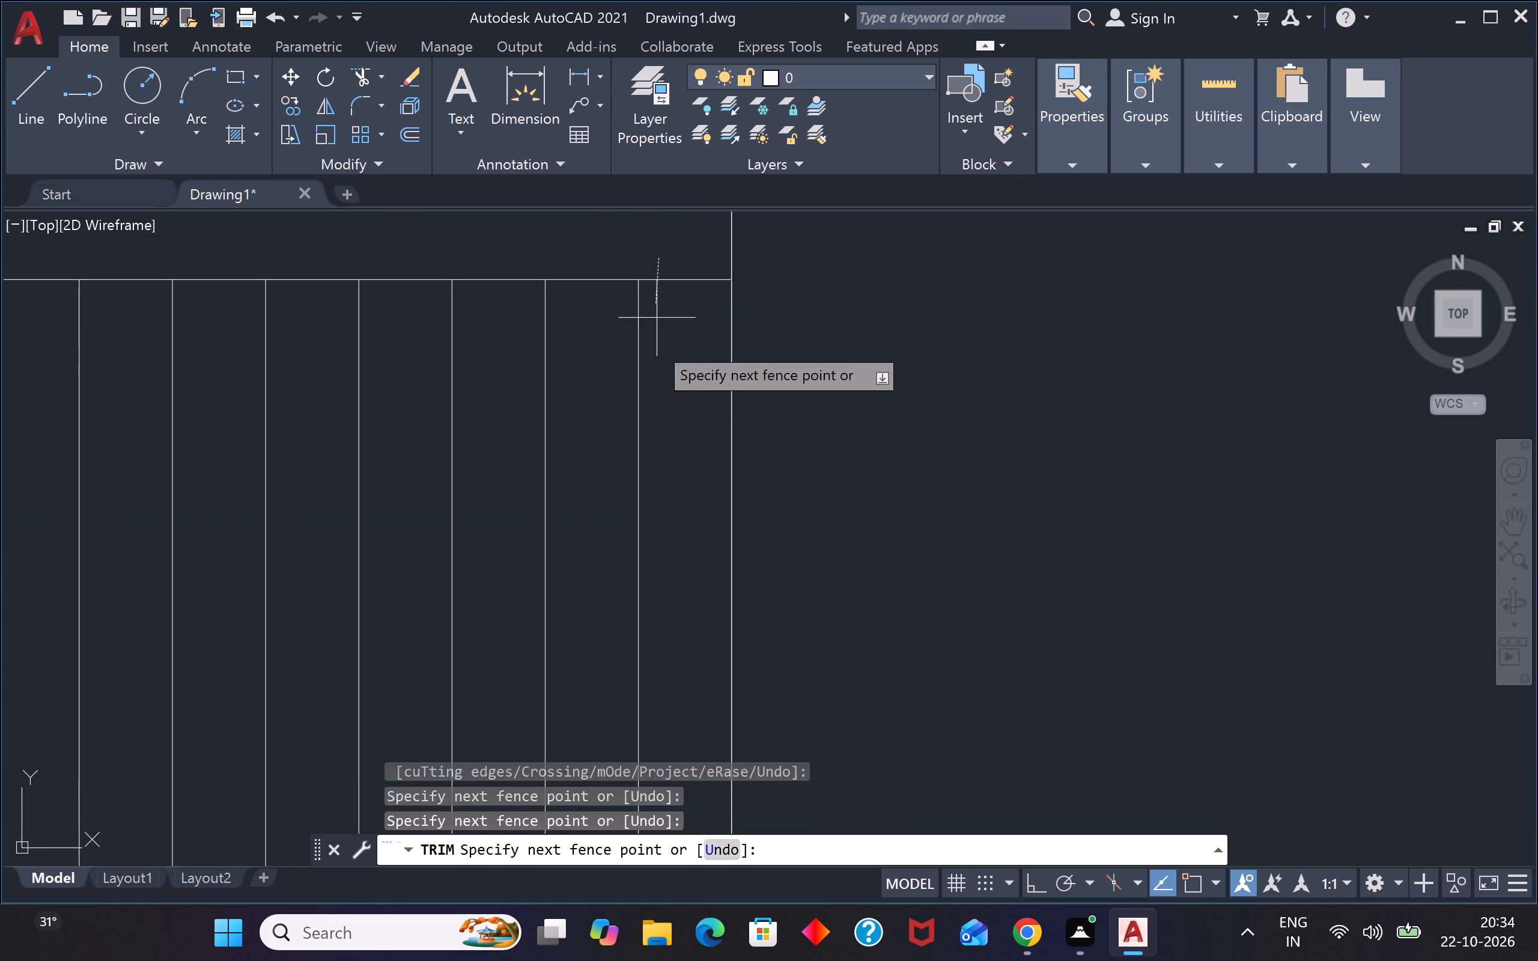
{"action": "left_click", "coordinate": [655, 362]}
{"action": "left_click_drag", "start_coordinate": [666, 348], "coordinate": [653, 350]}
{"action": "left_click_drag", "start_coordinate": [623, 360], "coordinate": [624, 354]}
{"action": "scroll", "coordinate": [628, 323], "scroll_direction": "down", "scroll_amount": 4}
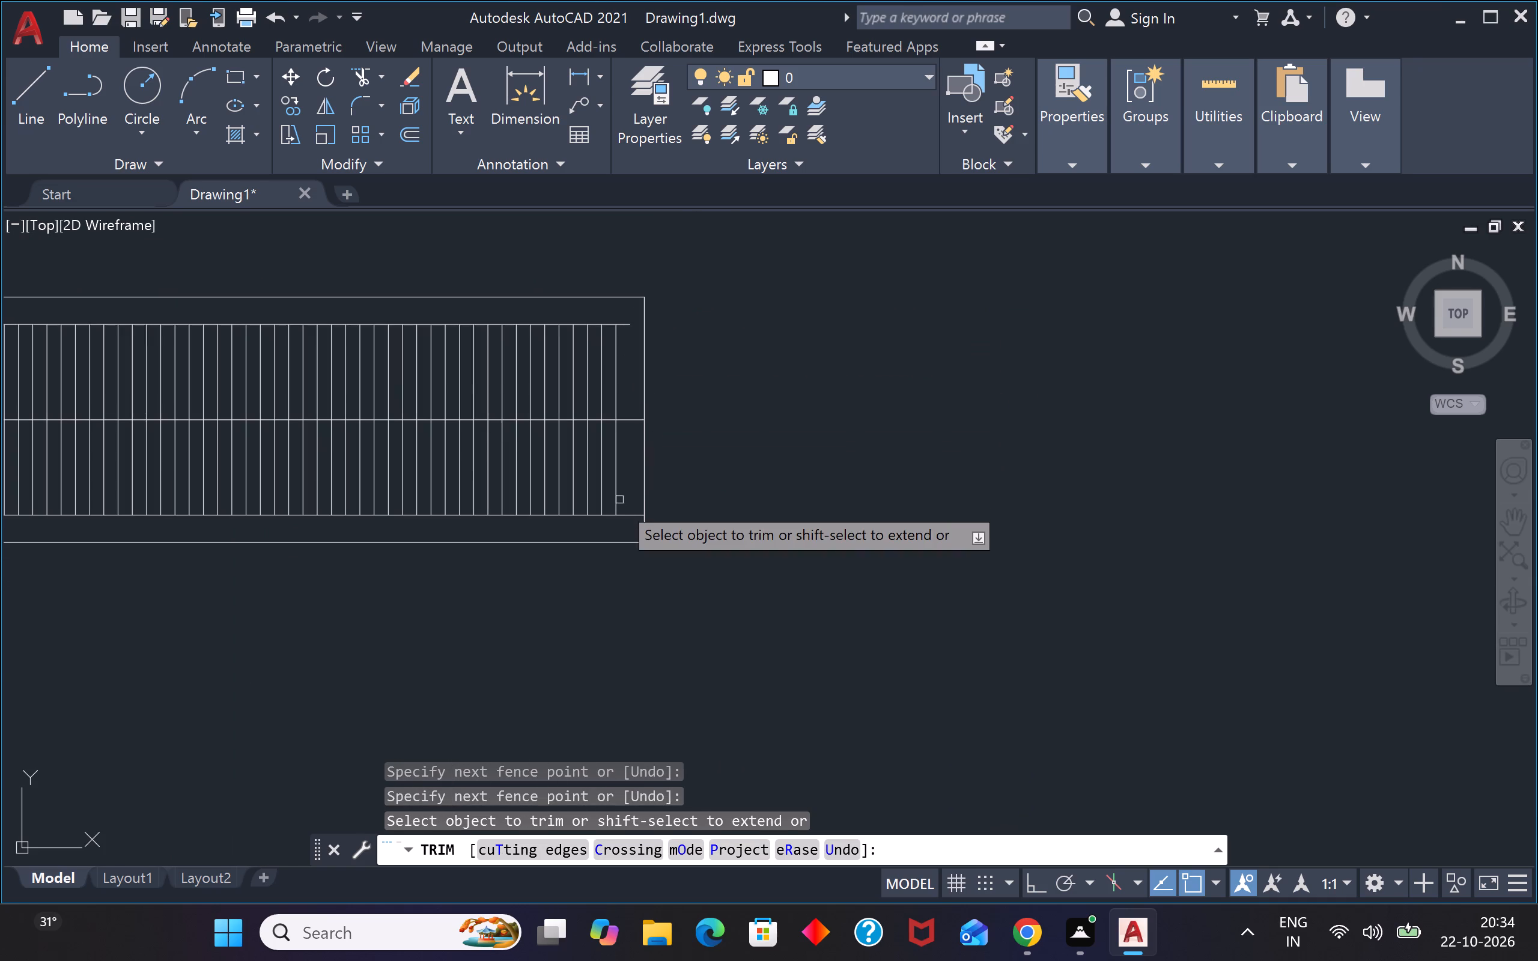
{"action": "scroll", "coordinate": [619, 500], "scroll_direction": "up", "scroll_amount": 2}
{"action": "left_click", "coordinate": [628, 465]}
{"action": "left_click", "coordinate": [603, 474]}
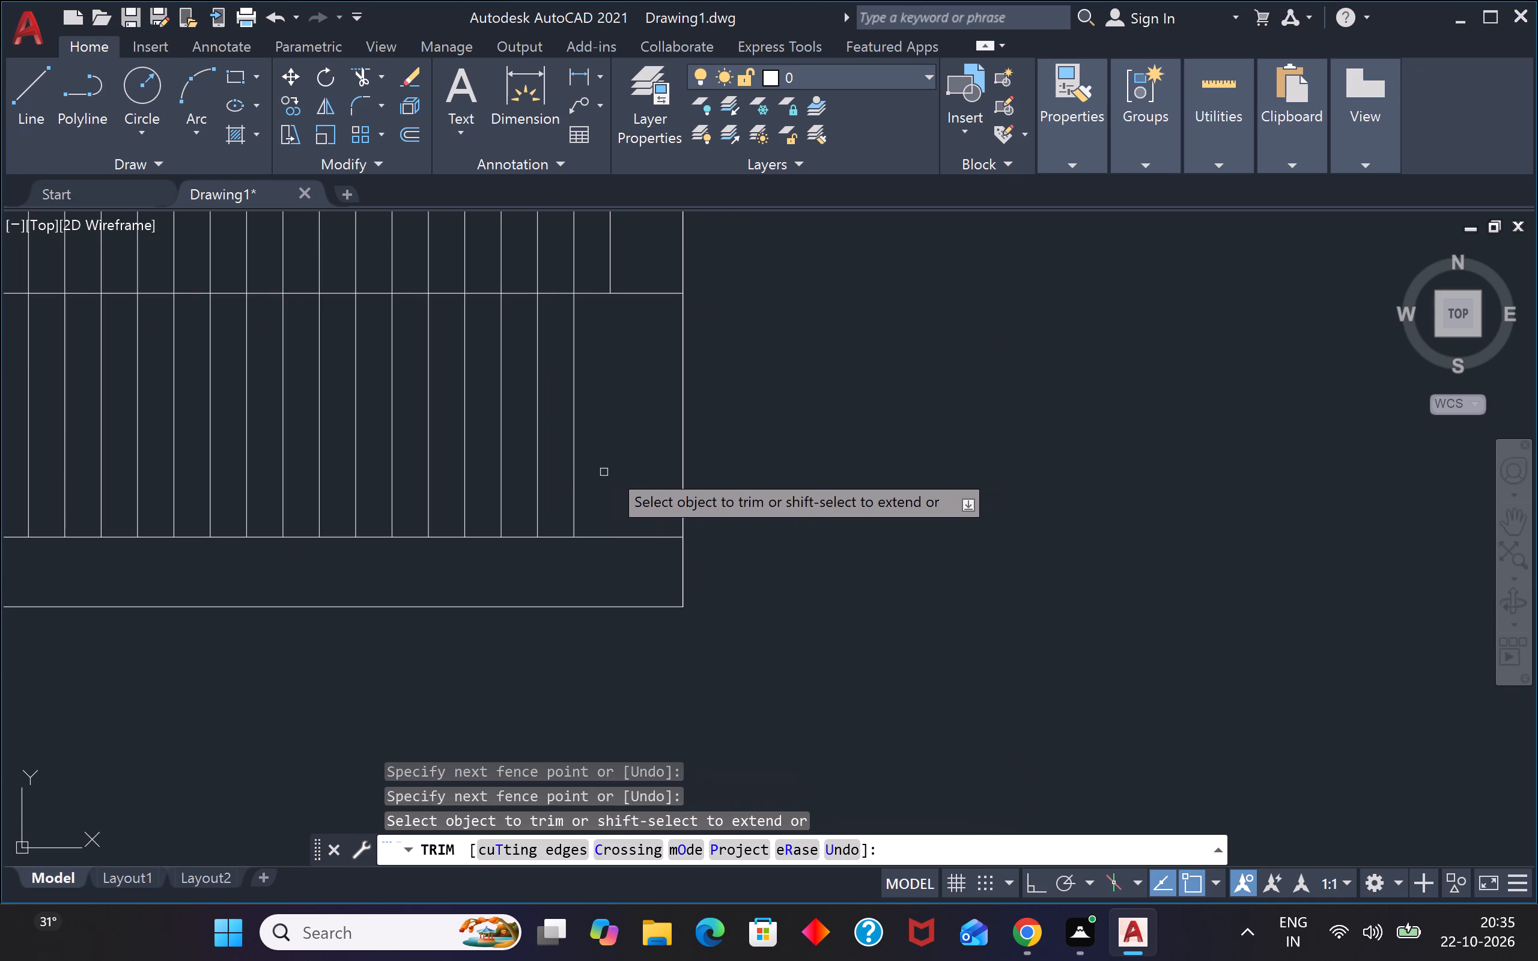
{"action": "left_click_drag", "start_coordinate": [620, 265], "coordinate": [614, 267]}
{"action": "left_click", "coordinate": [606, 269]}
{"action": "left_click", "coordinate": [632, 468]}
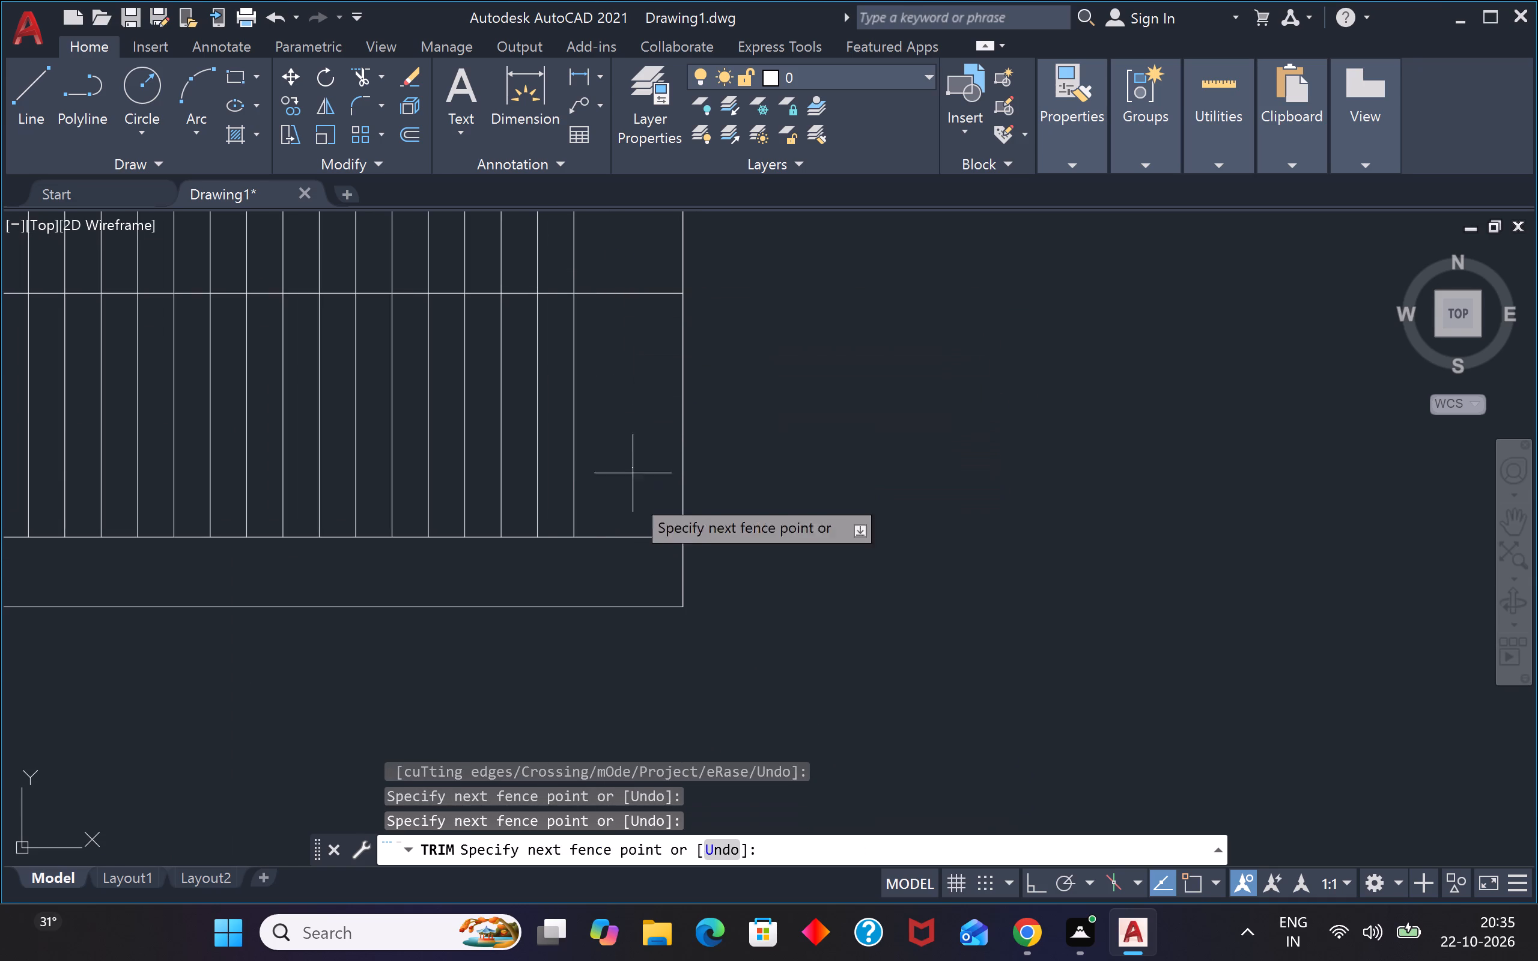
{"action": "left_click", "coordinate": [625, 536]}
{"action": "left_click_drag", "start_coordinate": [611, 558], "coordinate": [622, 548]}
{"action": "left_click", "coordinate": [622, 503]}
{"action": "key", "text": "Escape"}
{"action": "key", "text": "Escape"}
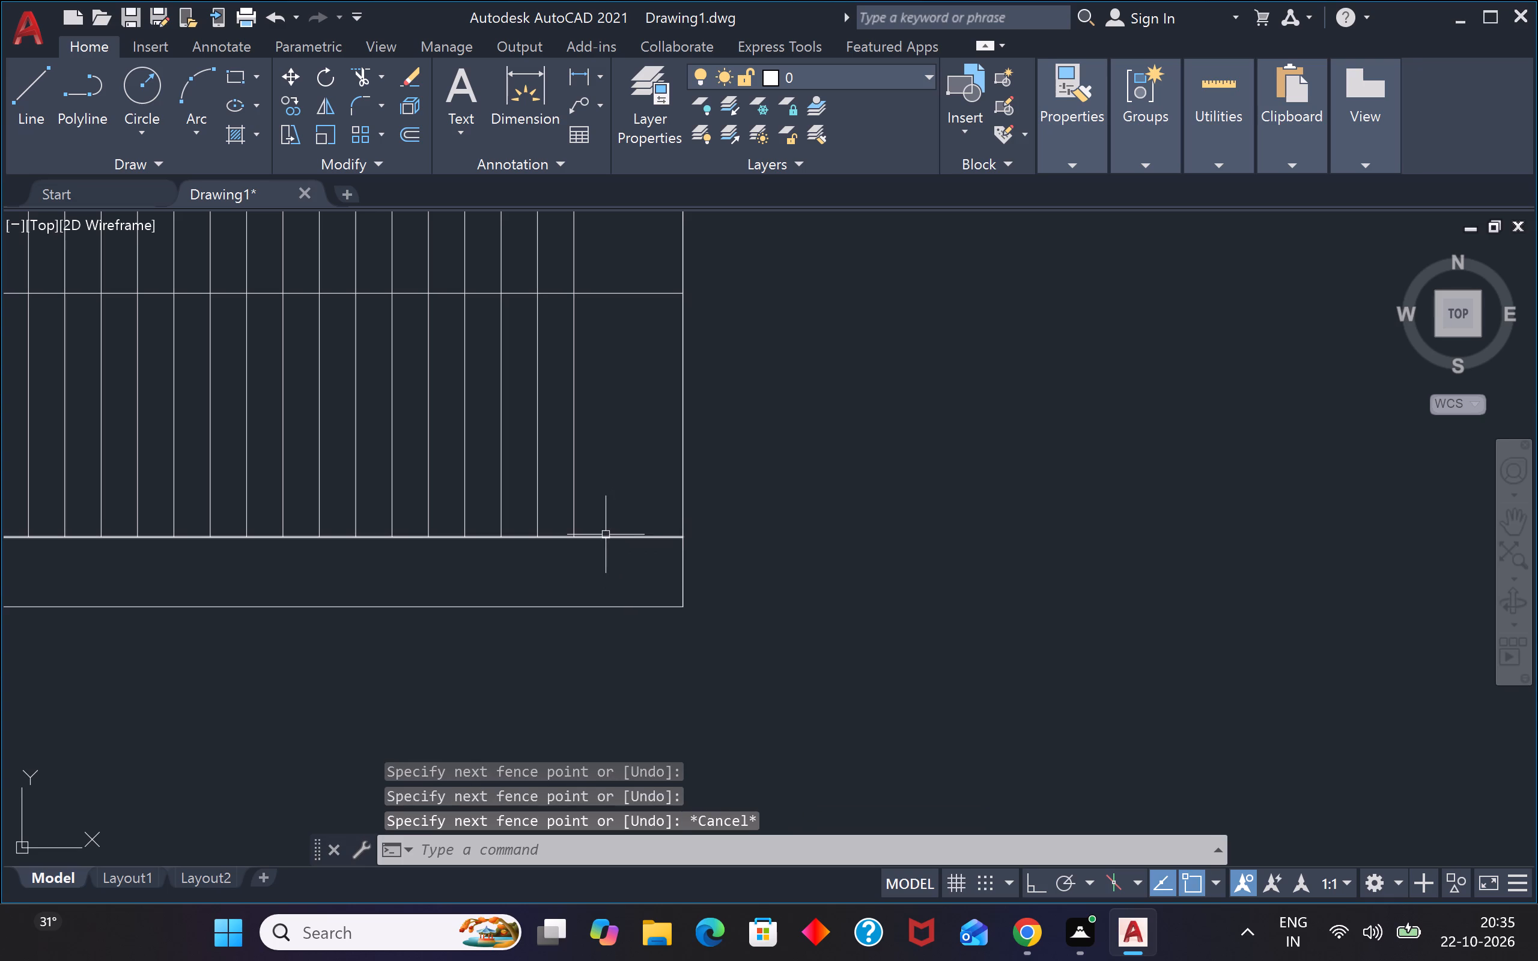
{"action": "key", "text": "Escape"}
Erase the two inner horizontal lines offset from the rectangle's bottom and top edges.
{"action": "left_click", "coordinate": [606, 531]}
{"action": "left_click", "coordinate": [598, 555]}
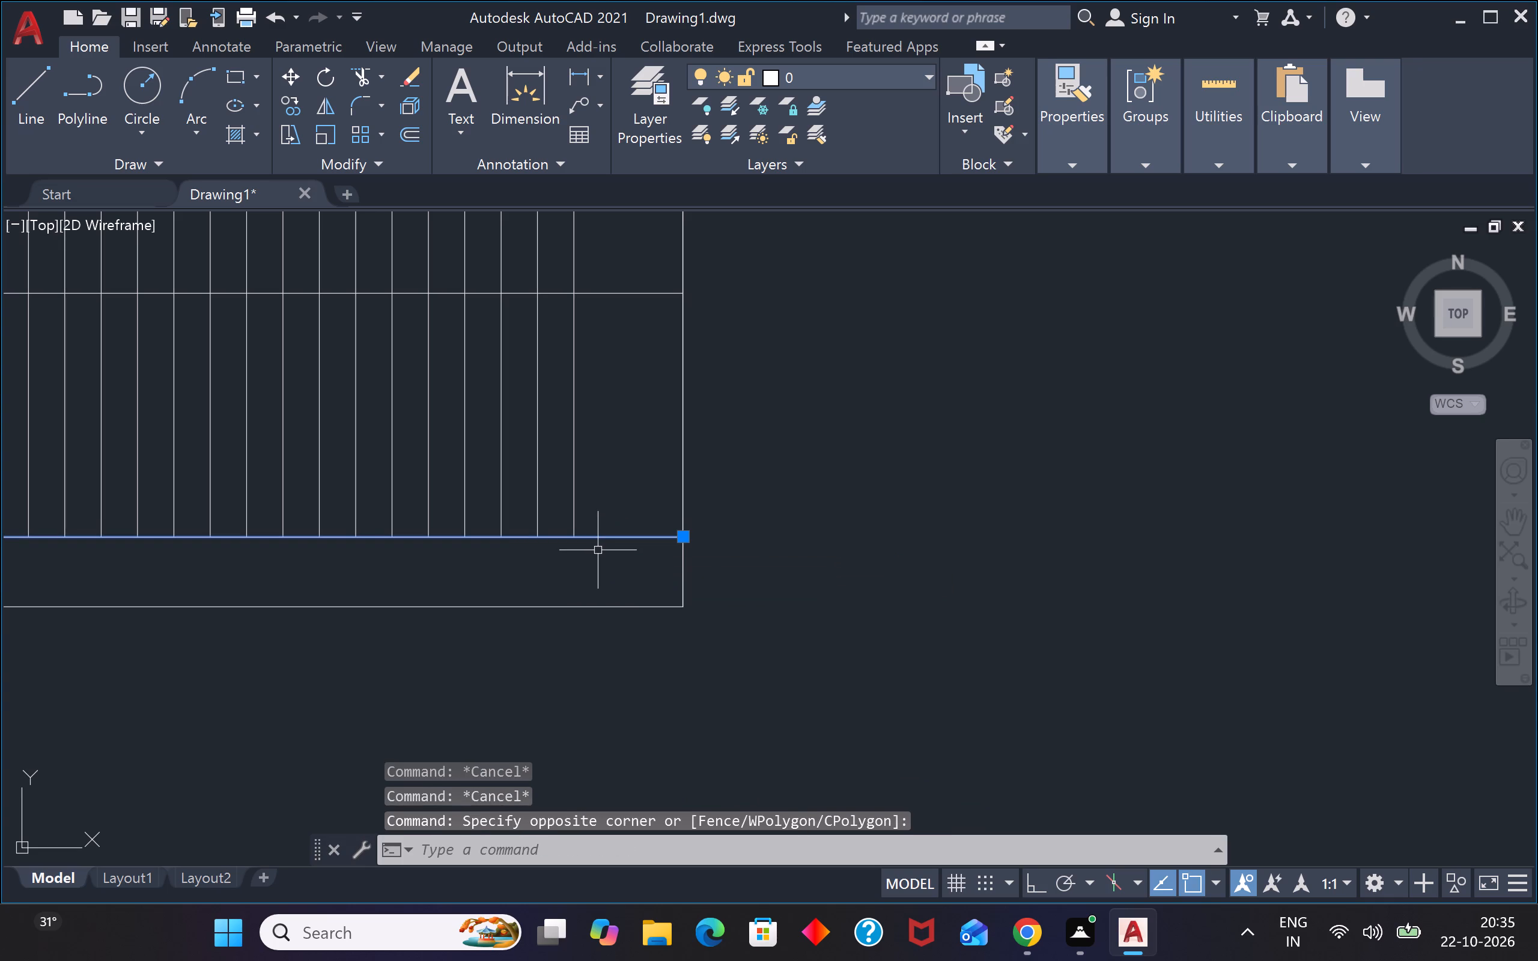
{"action": "key", "text": "Delete"}
{"action": "scroll", "coordinate": [598, 550], "scroll_direction": "down", "scroll_amount": 3}
{"action": "scroll", "coordinate": [555, 430], "scroll_direction": "up", "scroll_amount": 3}
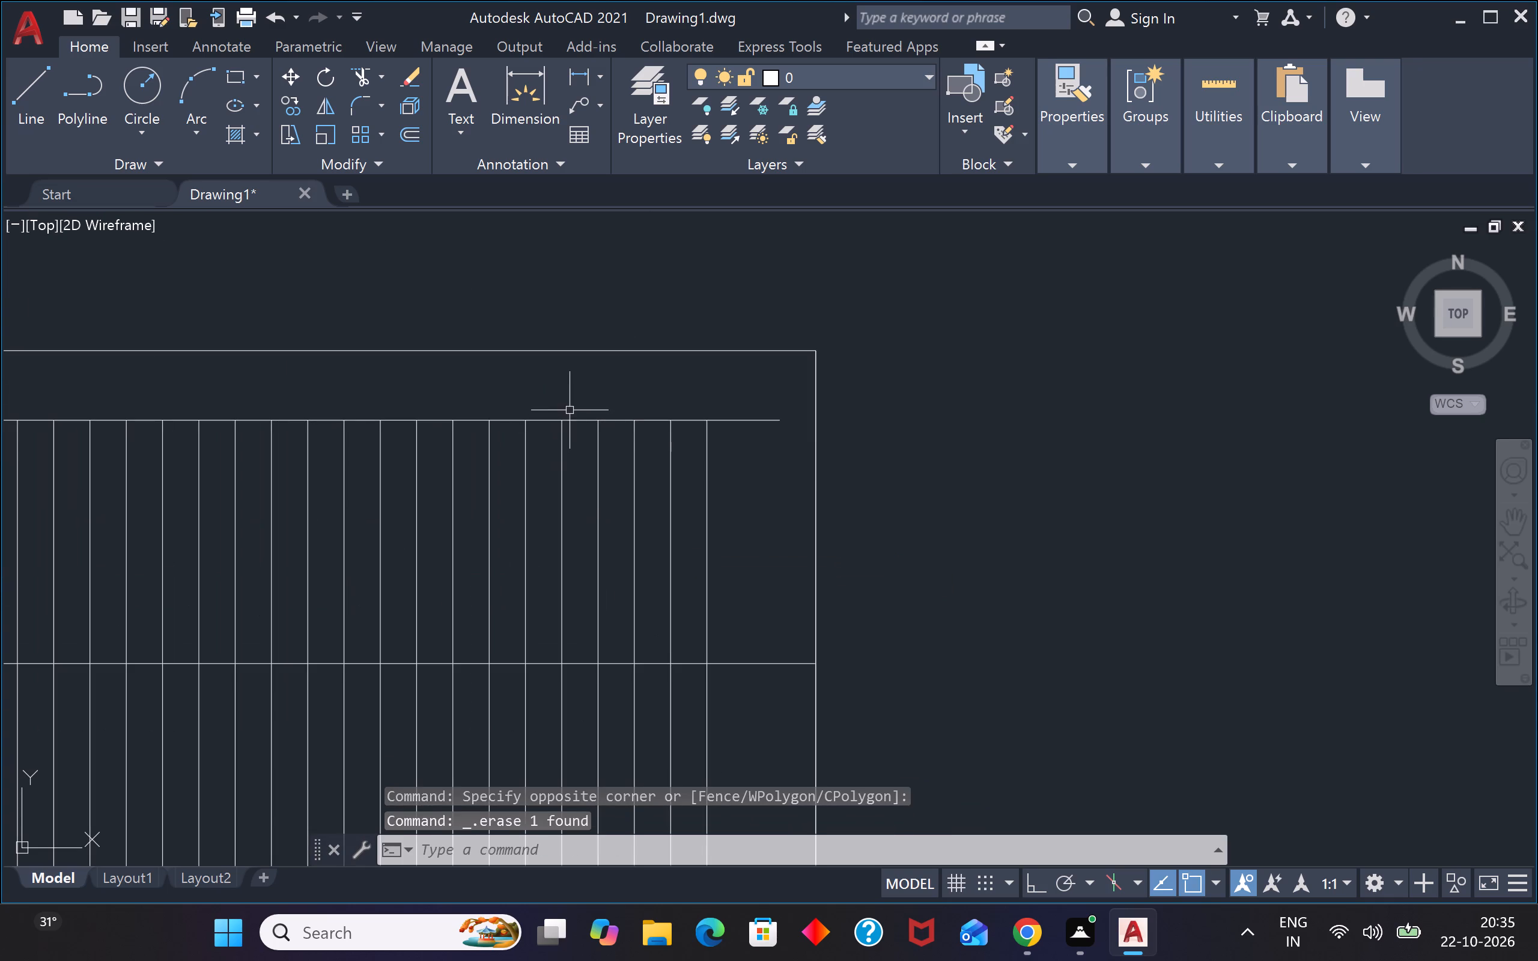
{"action": "left_click_drag", "start_coordinate": [570, 410], "coordinate": [567, 423]}
{"action": "left_click", "coordinate": [566, 436]}
{"action": "key", "text": "Delete"}
{"action": "scroll", "coordinate": [568, 421], "scroll_direction": "down", "scroll_amount": 5}
{"action": "scroll", "coordinate": [402, 459], "scroll_direction": "up", "scroll_amount": 3}
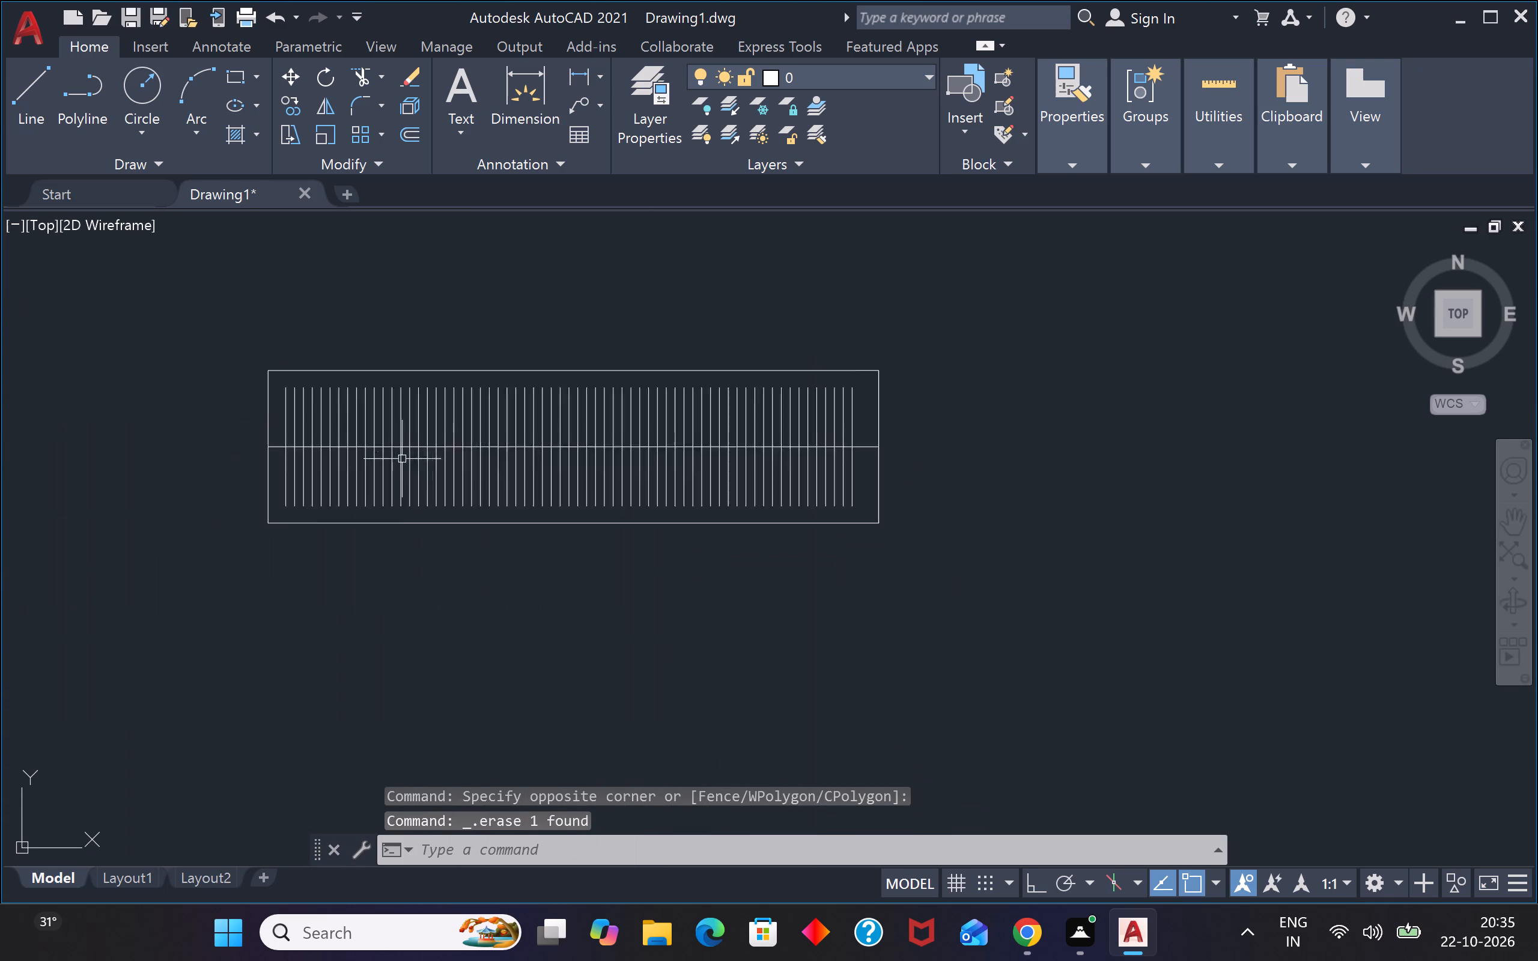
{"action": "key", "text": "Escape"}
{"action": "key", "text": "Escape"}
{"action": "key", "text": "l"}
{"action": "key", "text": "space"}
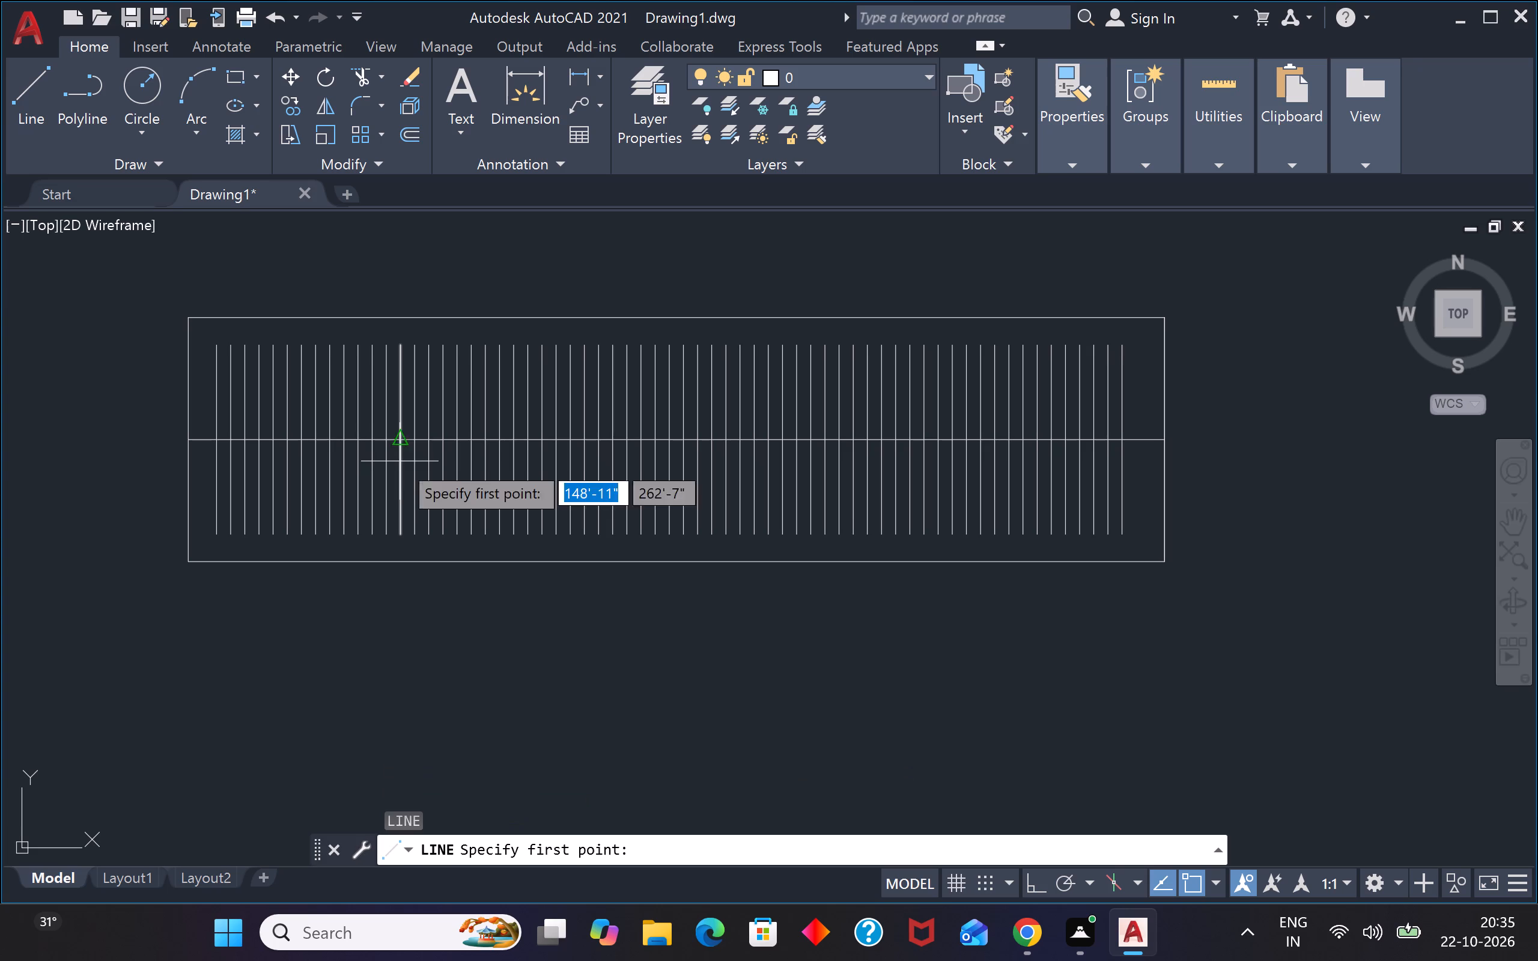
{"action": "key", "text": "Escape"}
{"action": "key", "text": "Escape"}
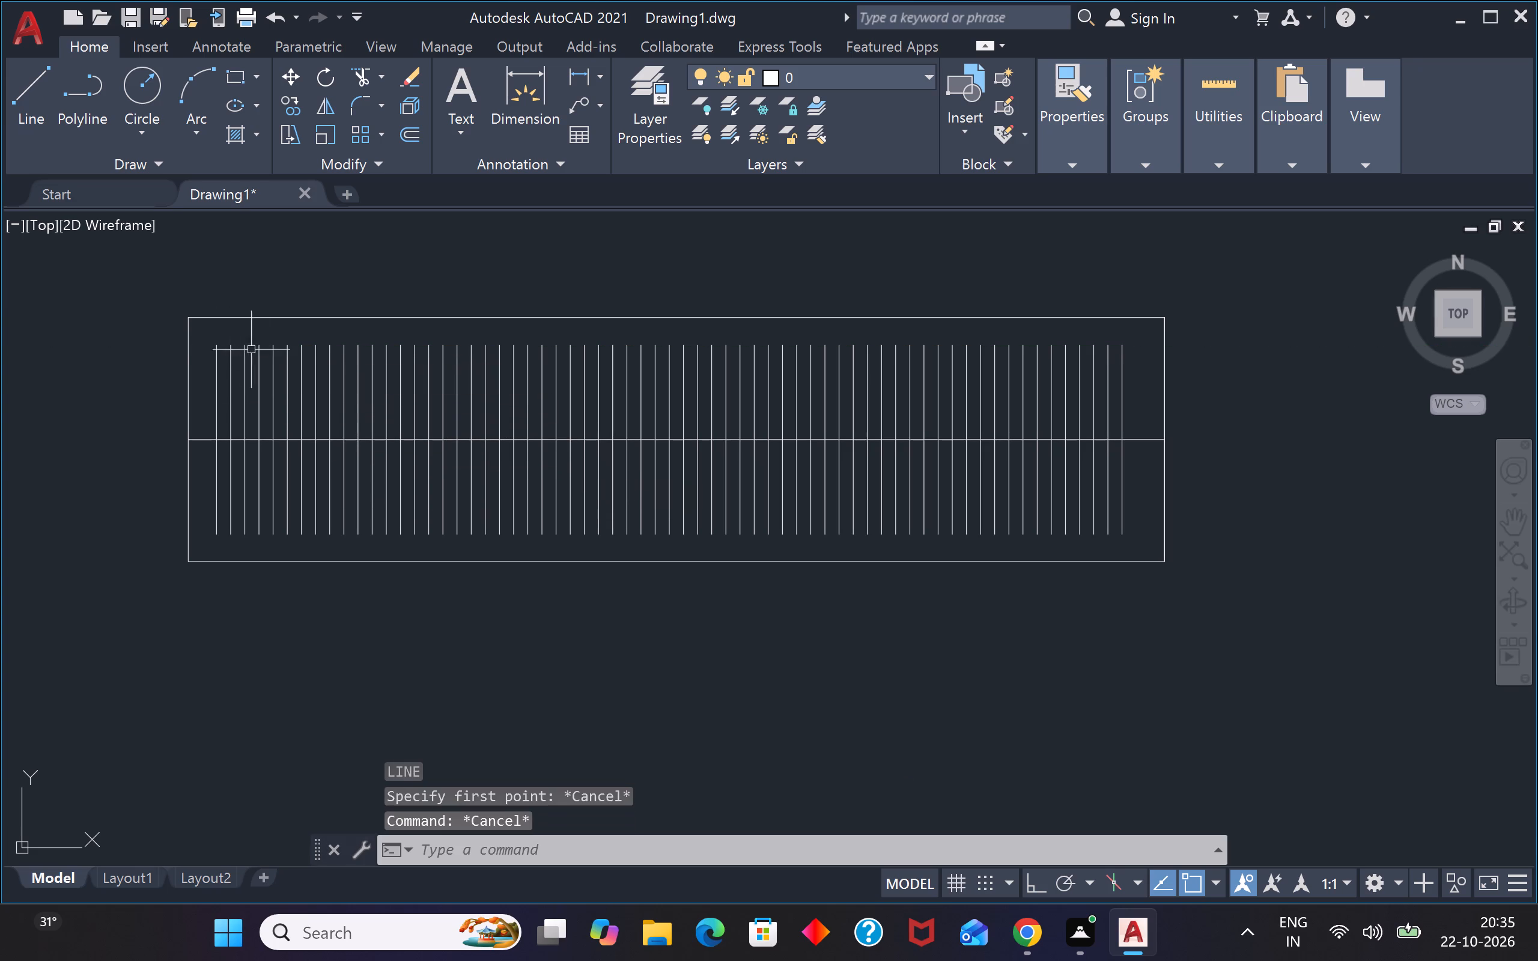
Erase all remaining vertical lines inside the rectangle, keeping its outline and horizontal centre line.
{"action": "scroll", "coordinate": [1087, 357], "scroll_direction": "up", "scroll_amount": 1}
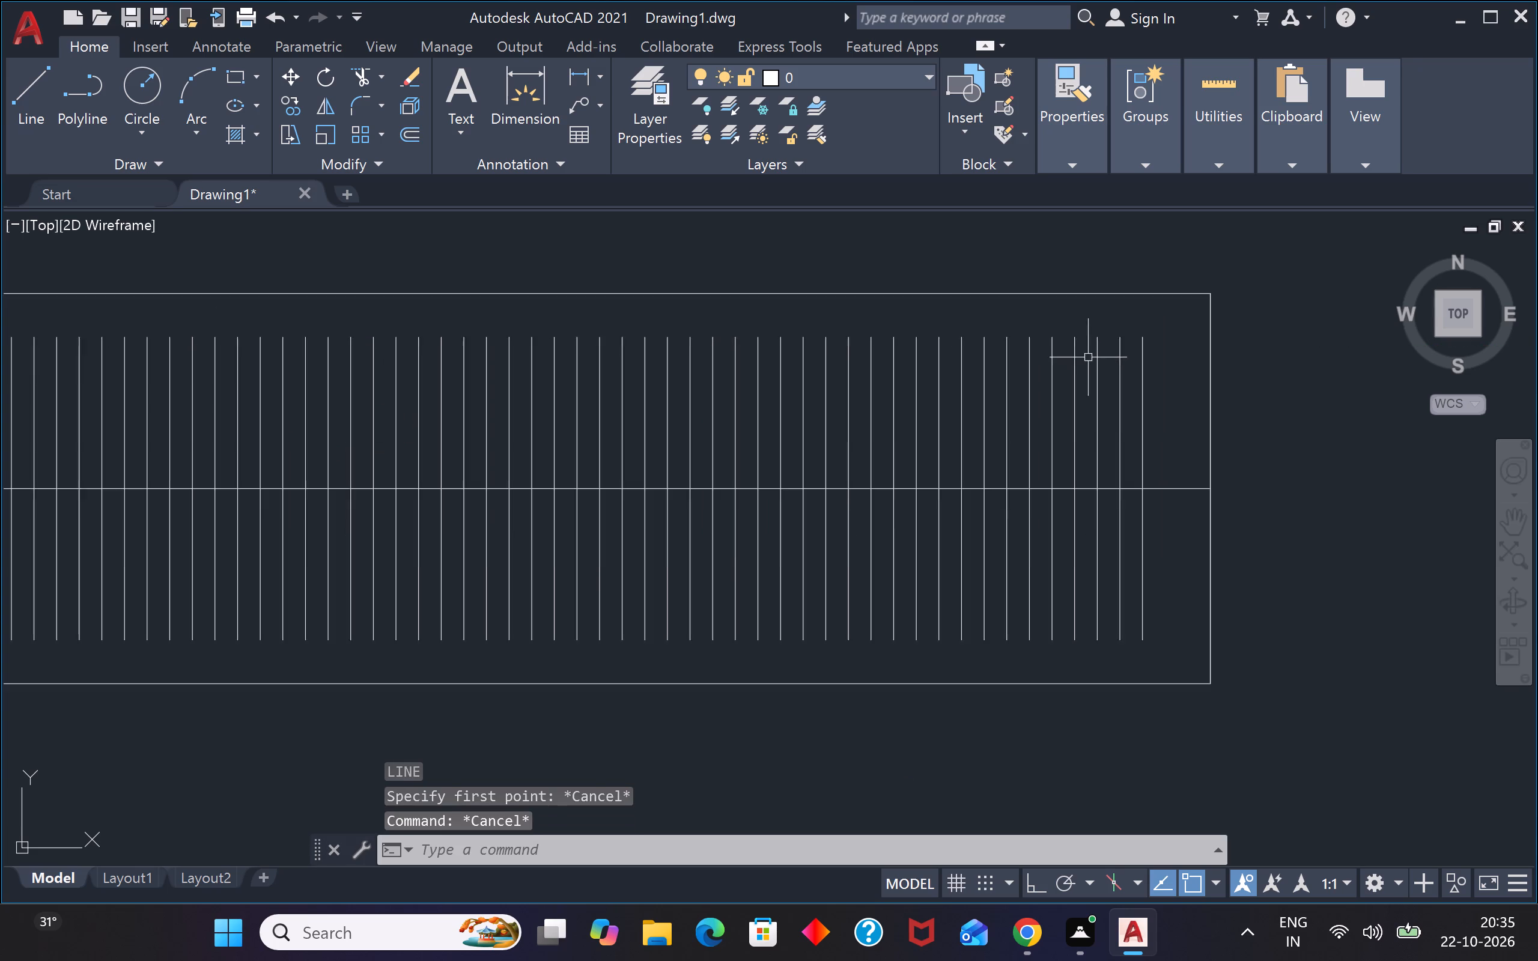
{"action": "scroll", "coordinate": [1088, 357], "scroll_direction": "up", "scroll_amount": 1}
{"action": "left_click", "coordinate": [1207, 309]}
{"action": "scroll", "coordinate": [635, 414], "scroll_direction": "down", "scroll_amount": 4}
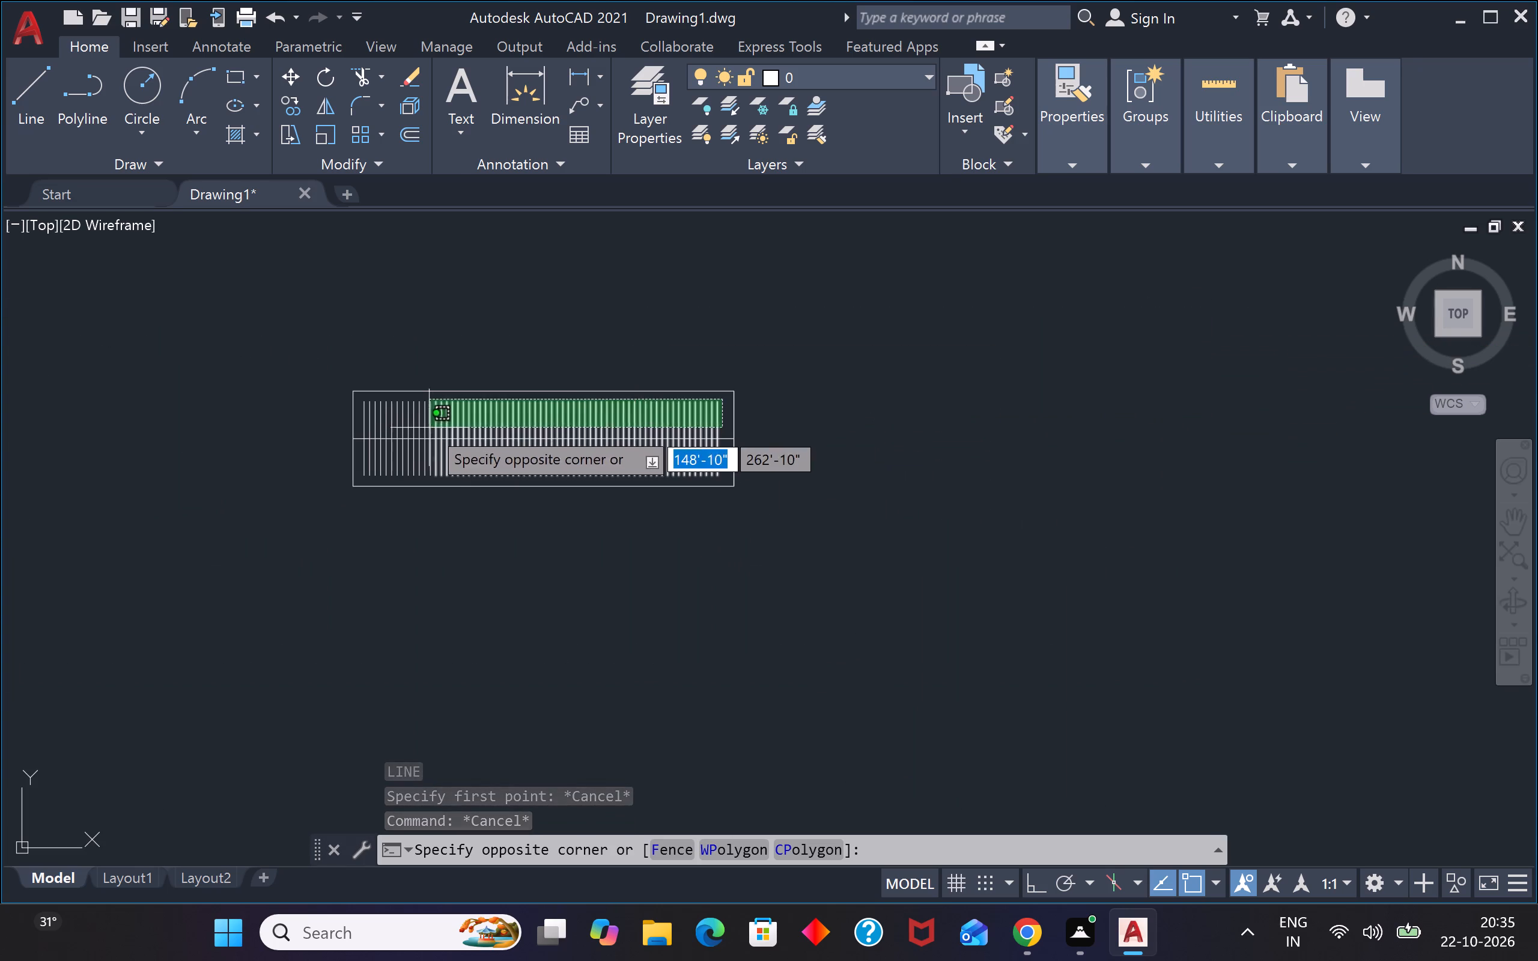
{"action": "scroll", "coordinate": [359, 421], "scroll_direction": "up", "scroll_amount": 1}
{"action": "left_click", "coordinate": [359, 420]}
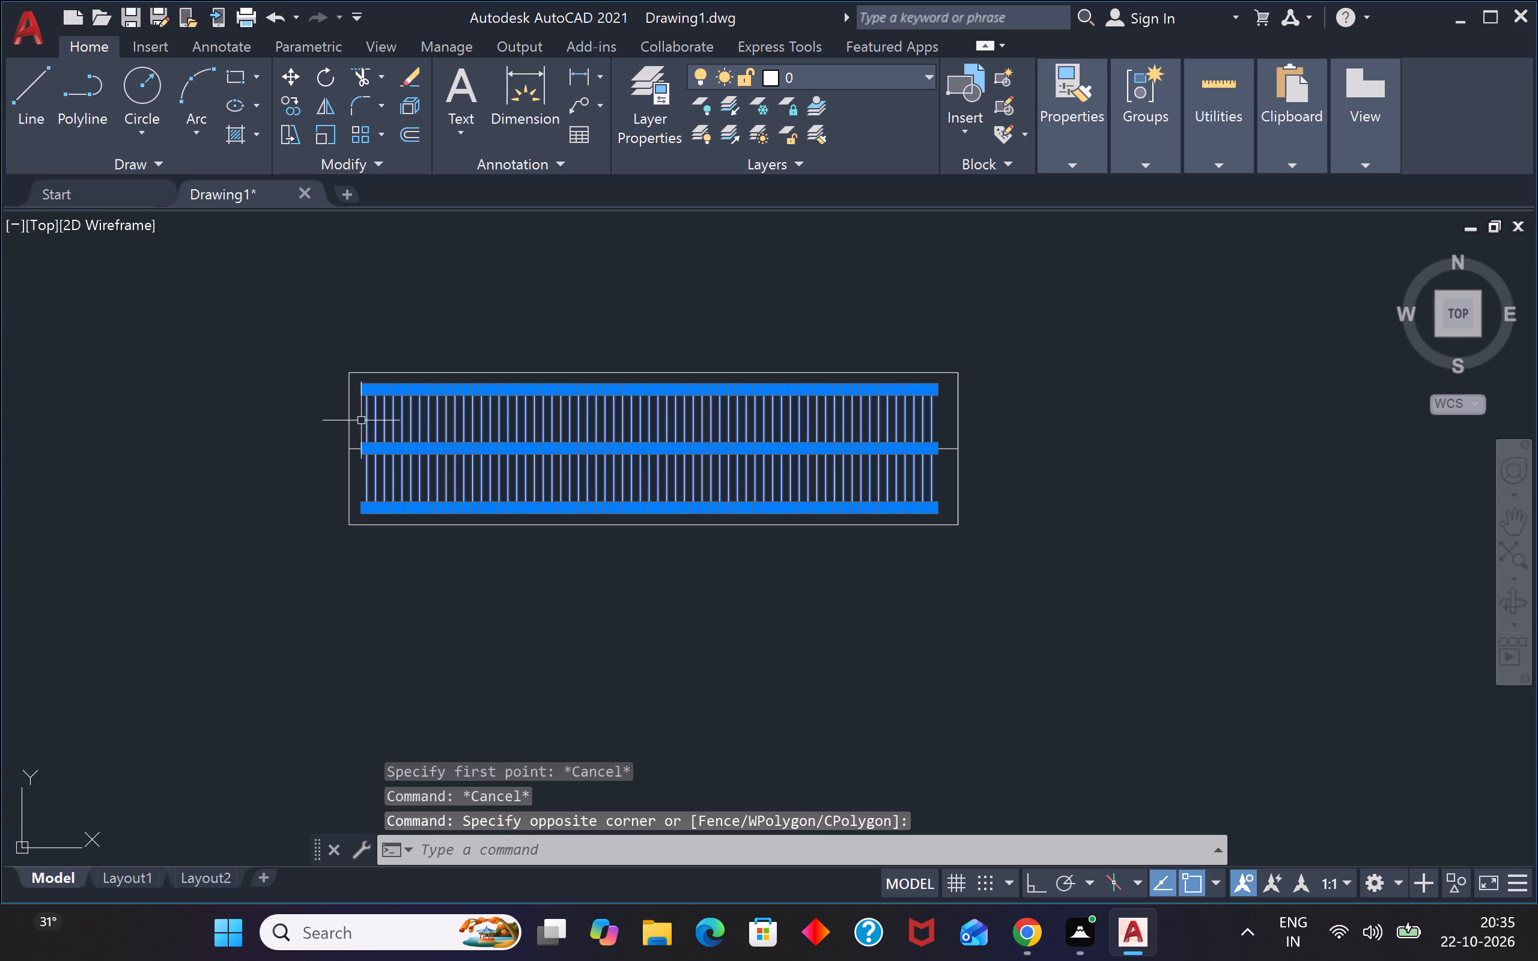
{"action": "key", "text": "Delete"}
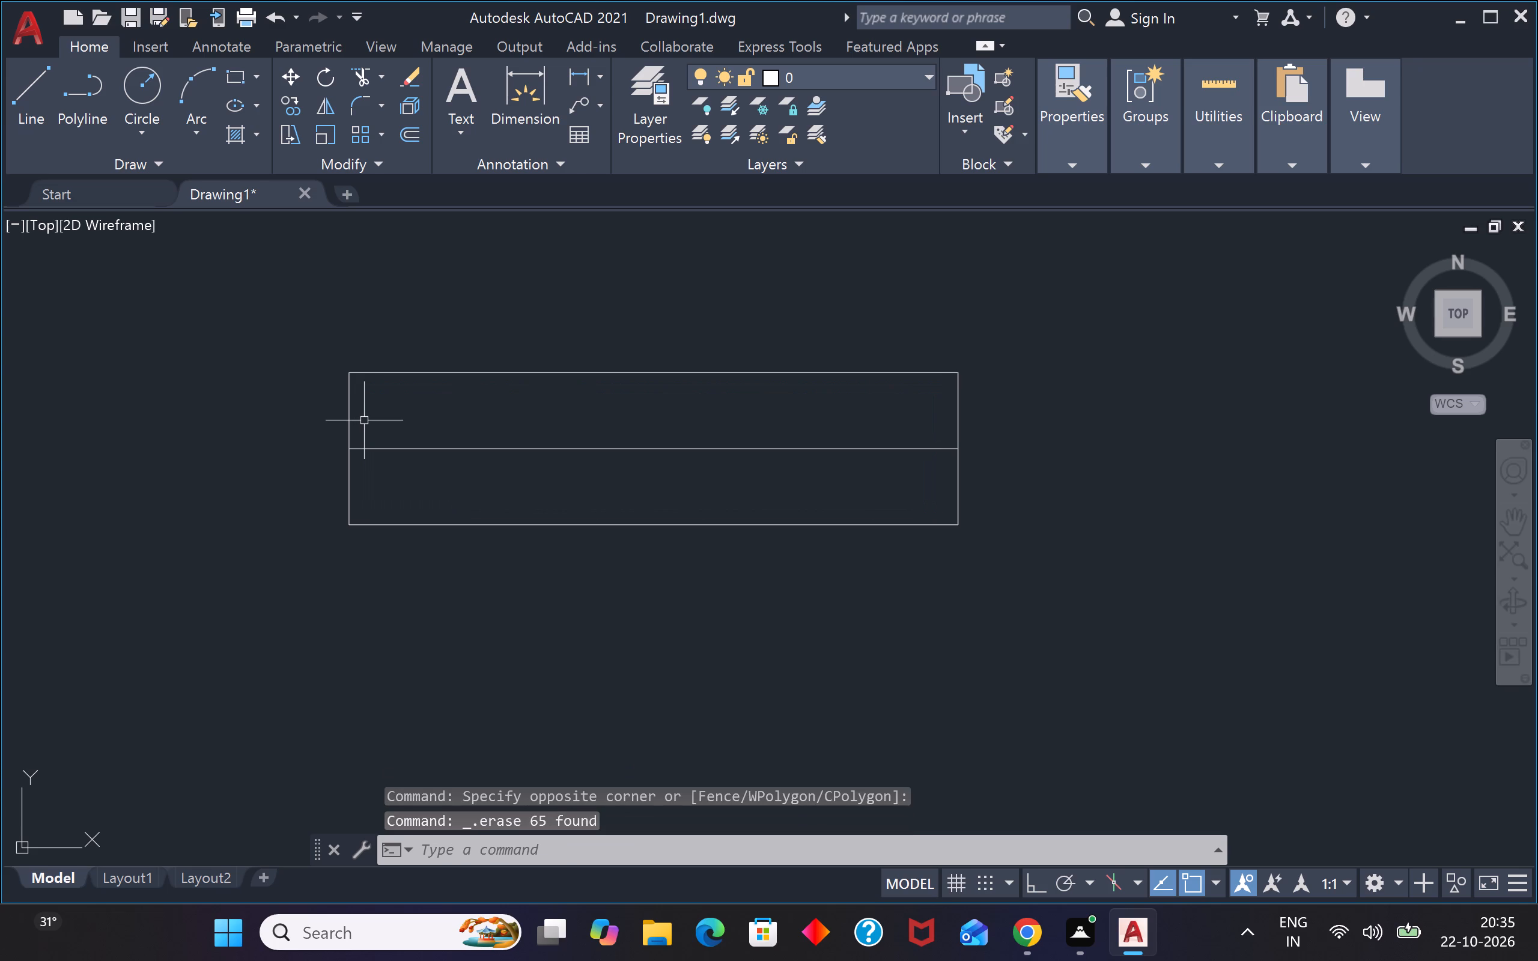
Copy the rectangle's left edge as an array of 30 items fitted across to its right edge.
{"action": "left_click_drag", "start_coordinate": [358, 398], "coordinate": [352, 396]}
{"action": "left_click", "coordinate": [320, 396]}
{"action": "type", "text": "co"}
{"action": "key", "text": "Return"}
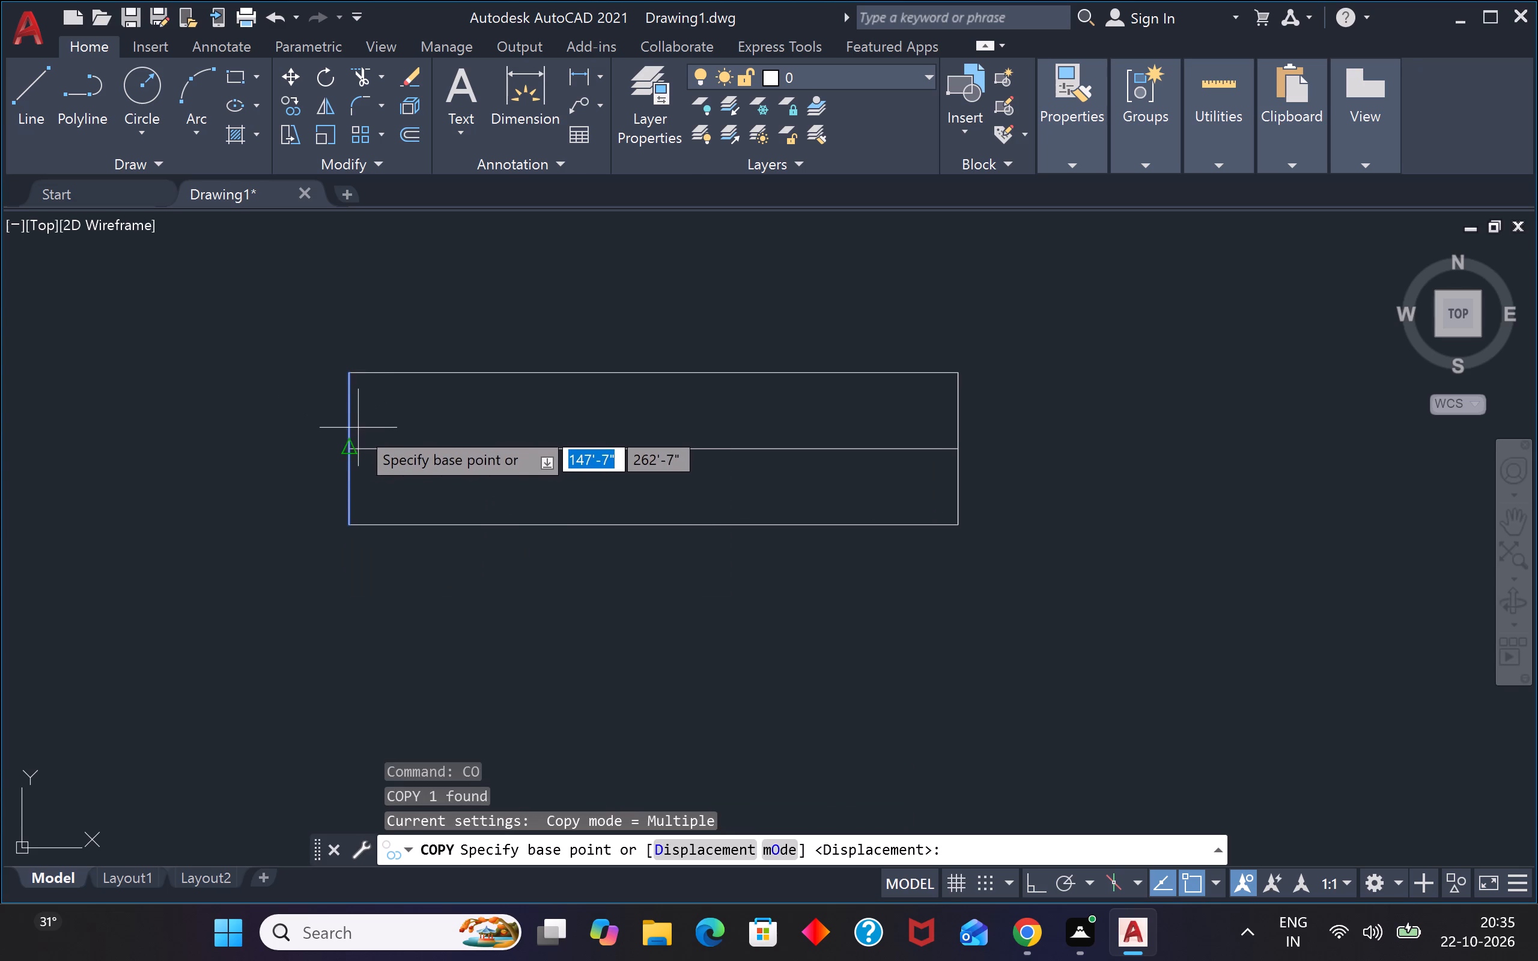
{"action": "left_click", "coordinate": [342, 450]}
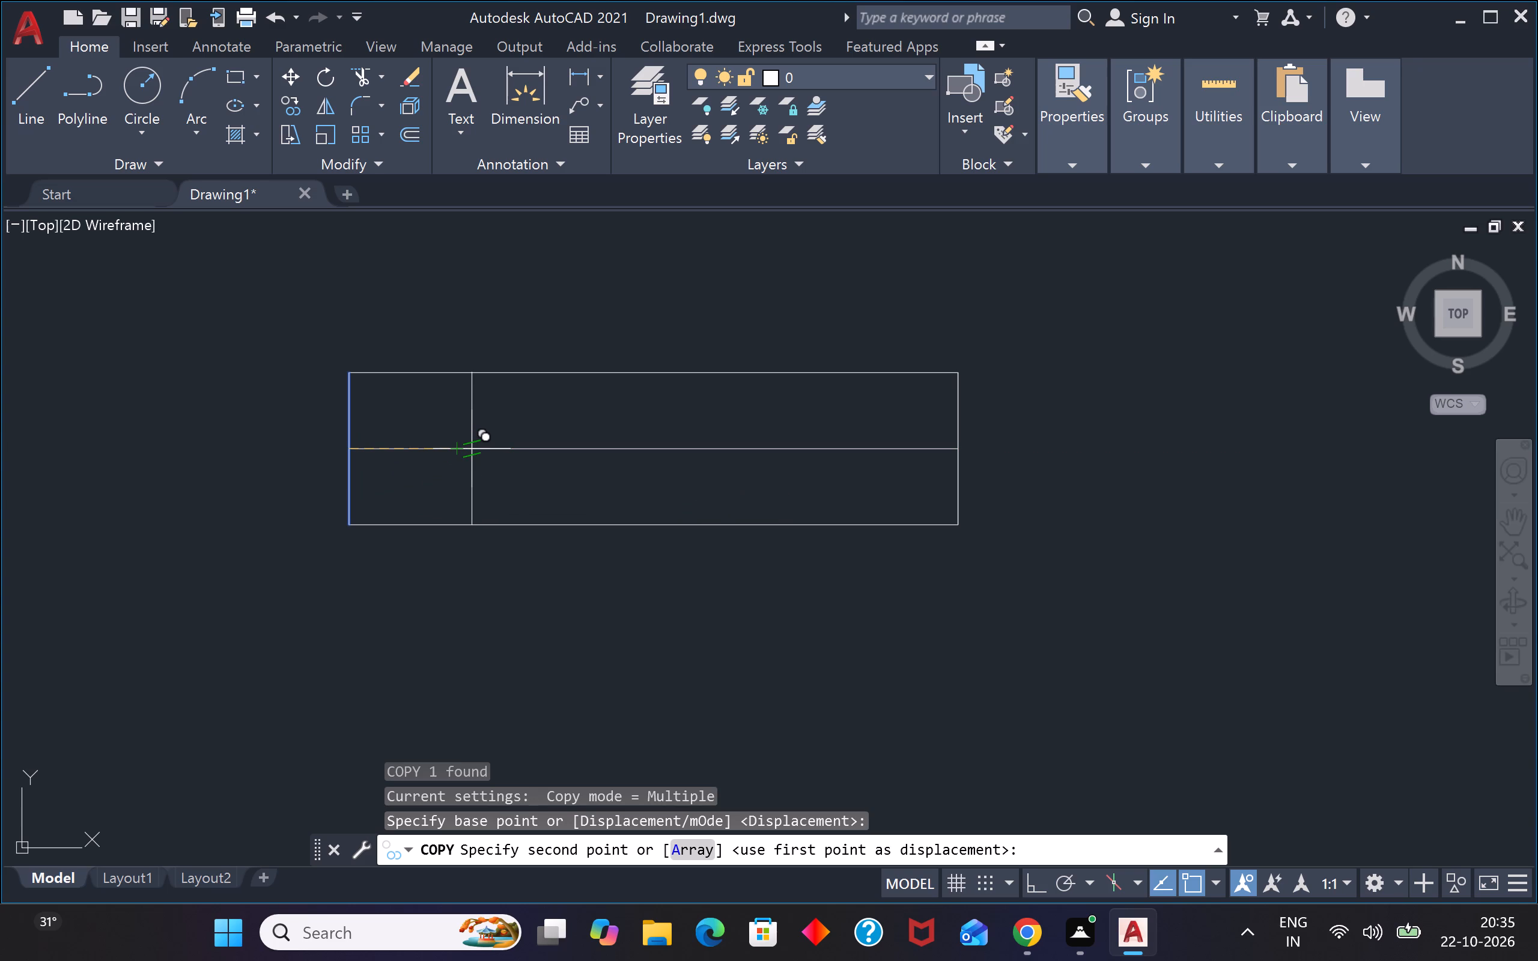
{"action": "key", "text": "c"}
{"action": "key", "text": "BackSpace"}
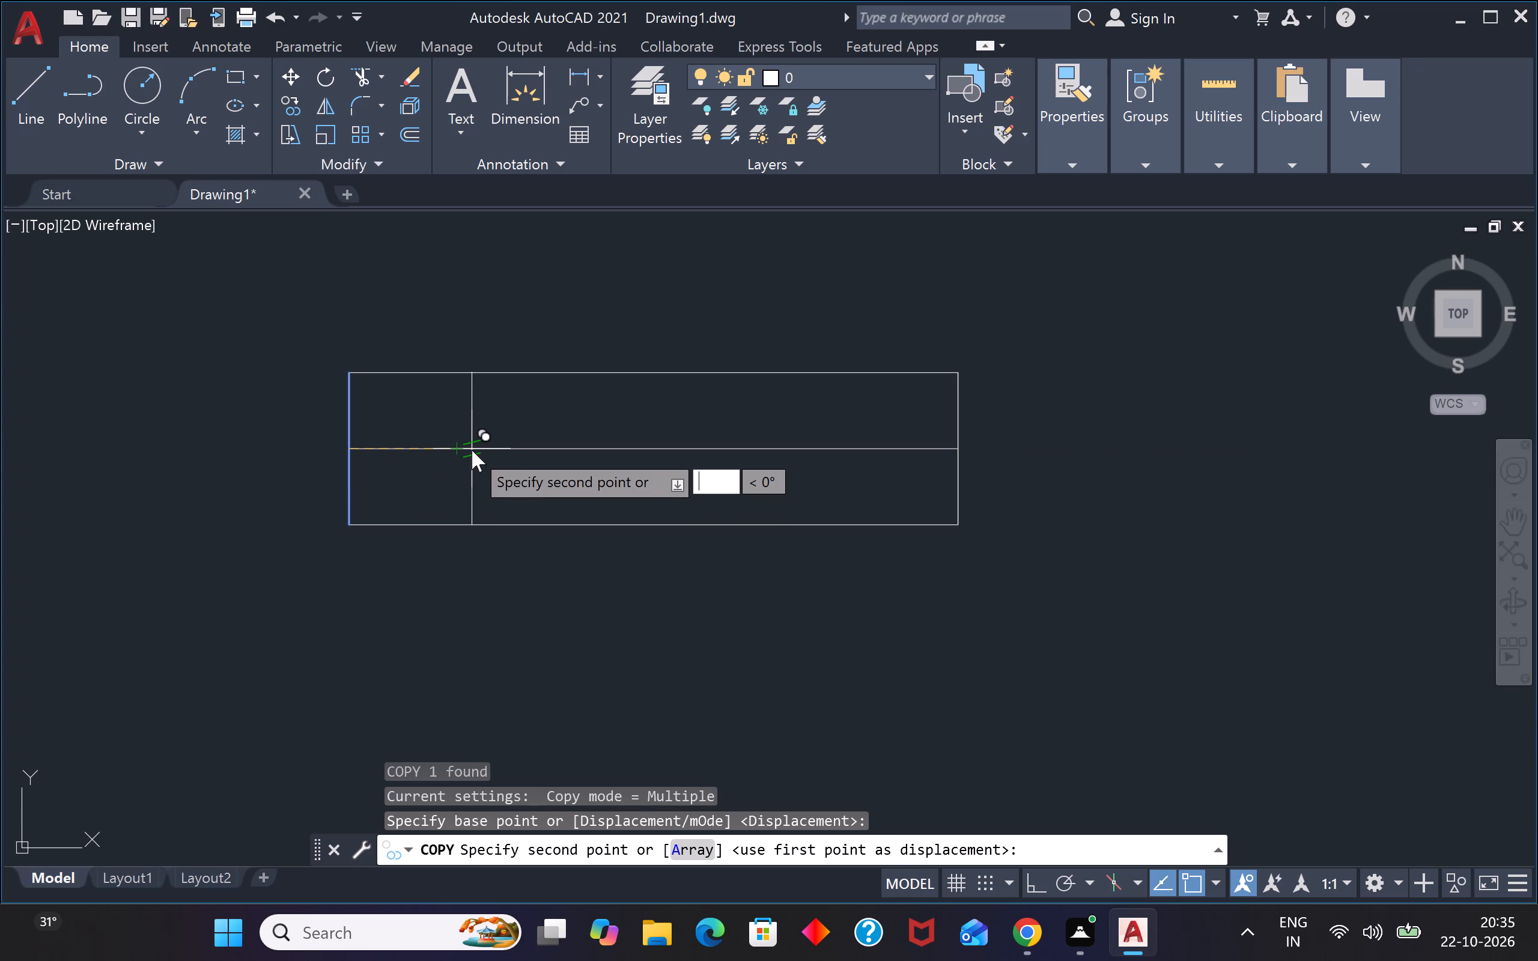
{"action": "type", "text": "a"}
{"action": "key", "text": "space"}
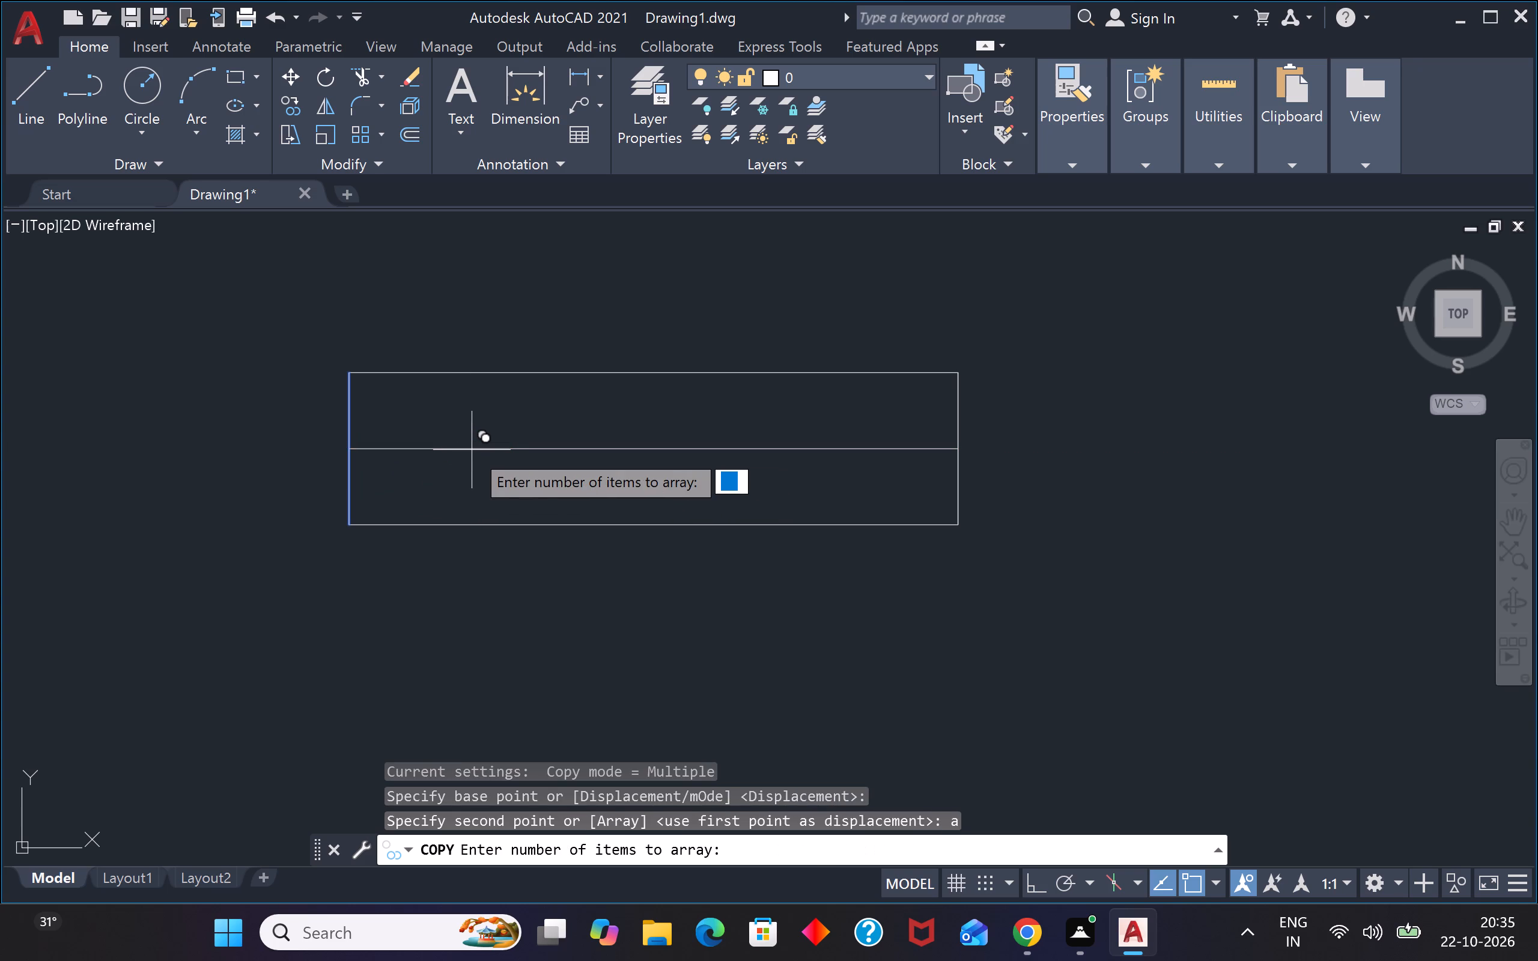
{"action": "type", "text": "30"}
{"action": "key", "text": "Return"}
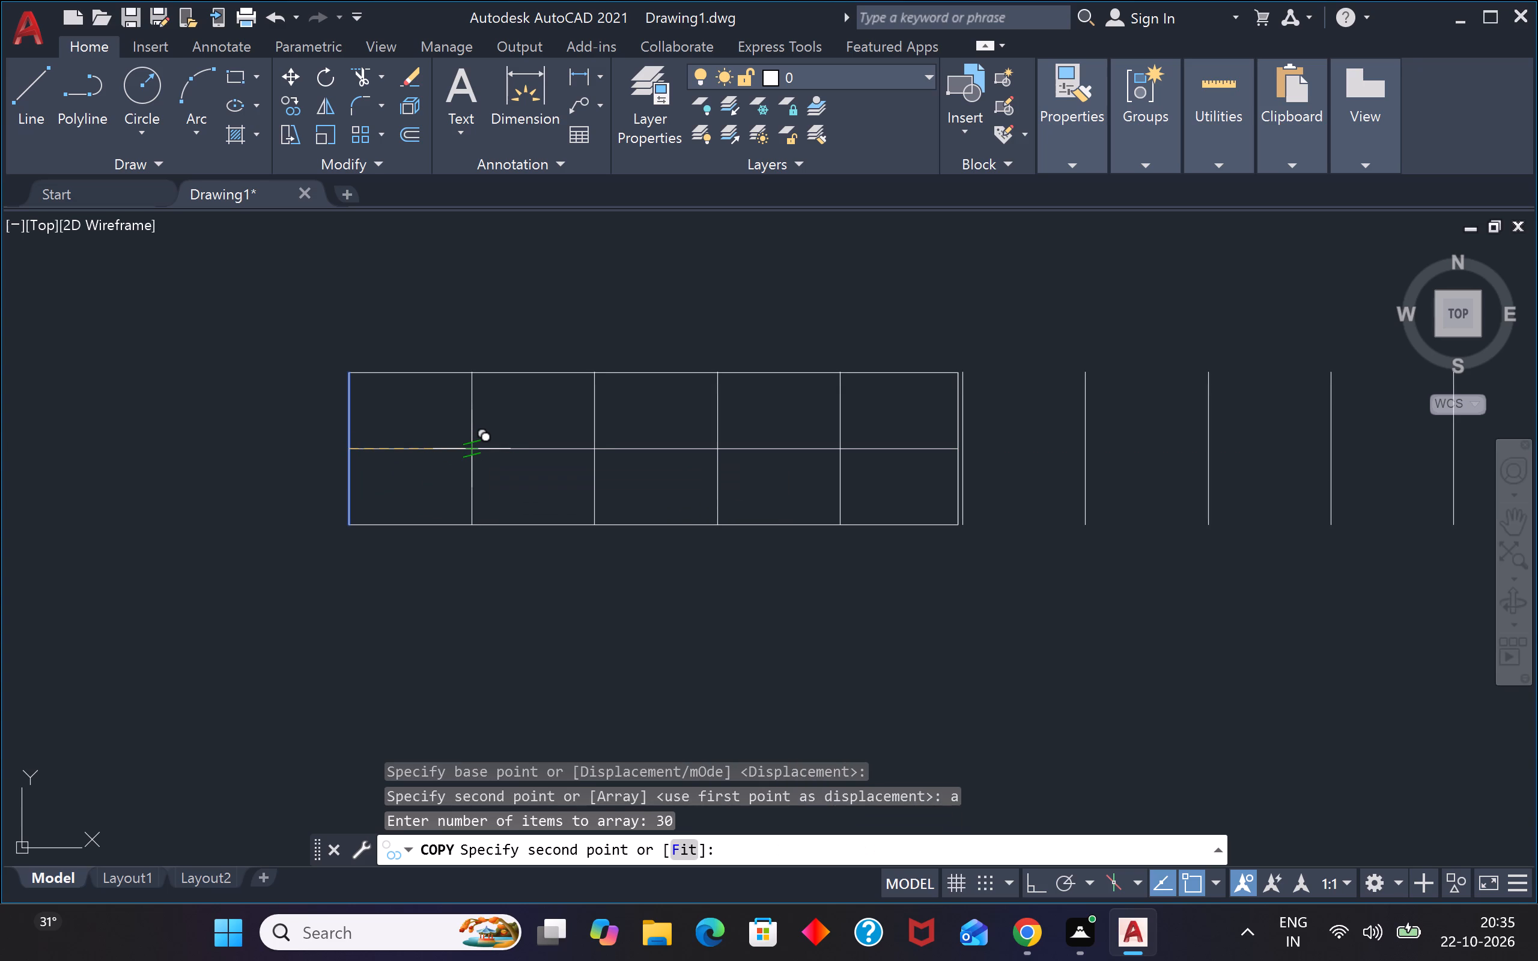
{"action": "type", "text": "f"}
{"action": "key", "text": "space"}
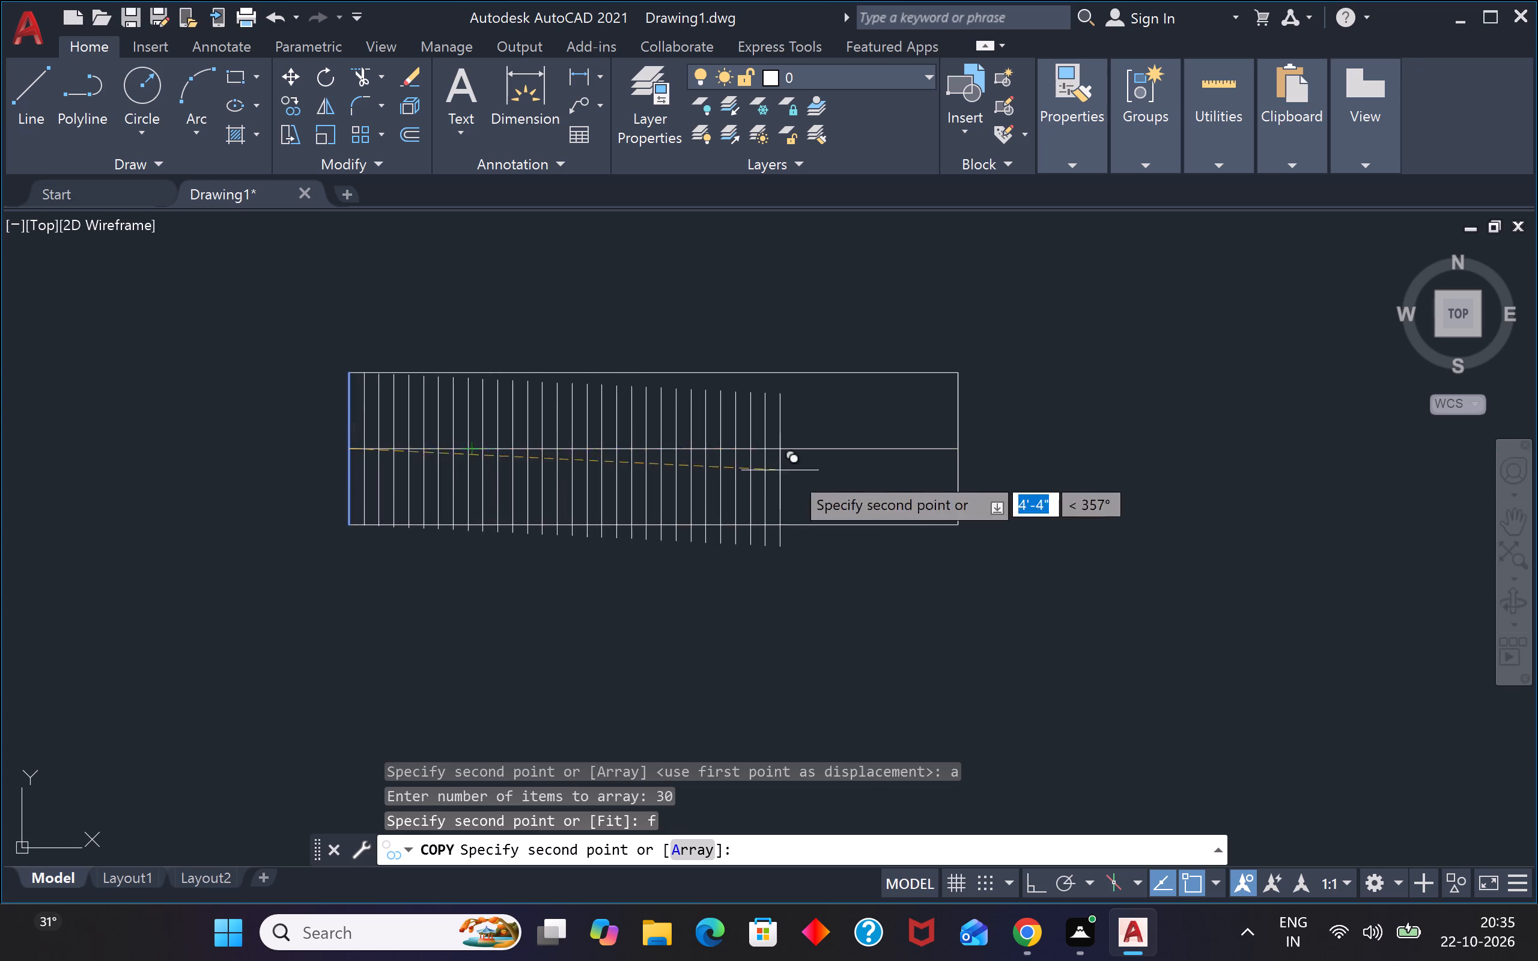
{"action": "left_click", "coordinate": [966, 444]}
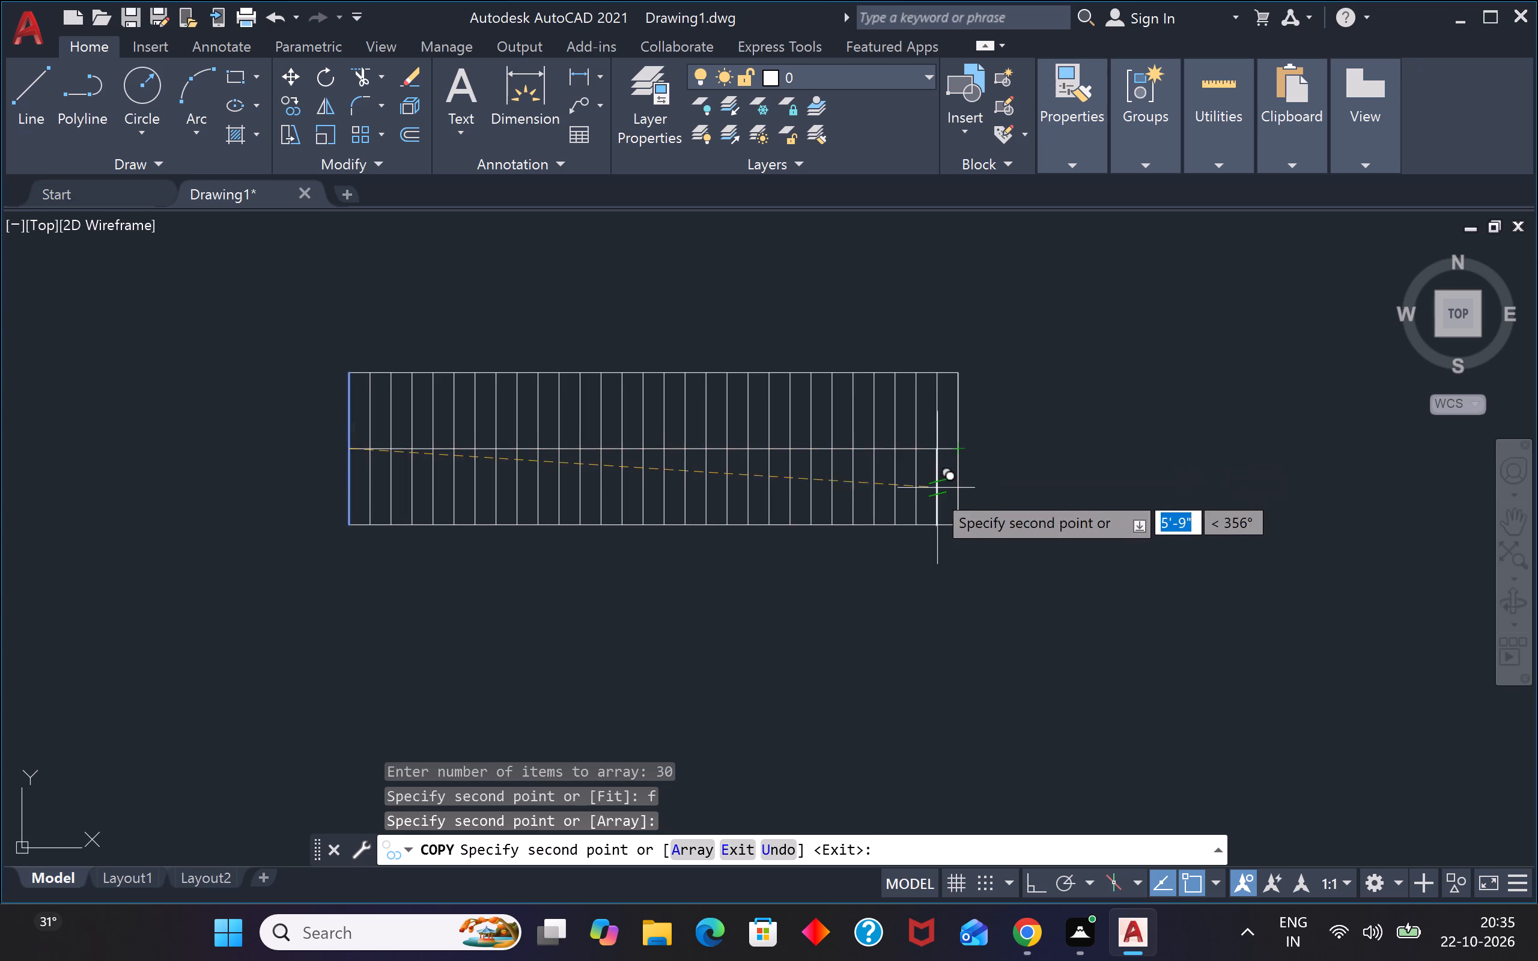
{"action": "key", "text": "Escape"}
Offset the rectangle's top and bottom edges 2" inward.
{"action": "key", "text": "o"}
{"action": "key", "text": "space"}
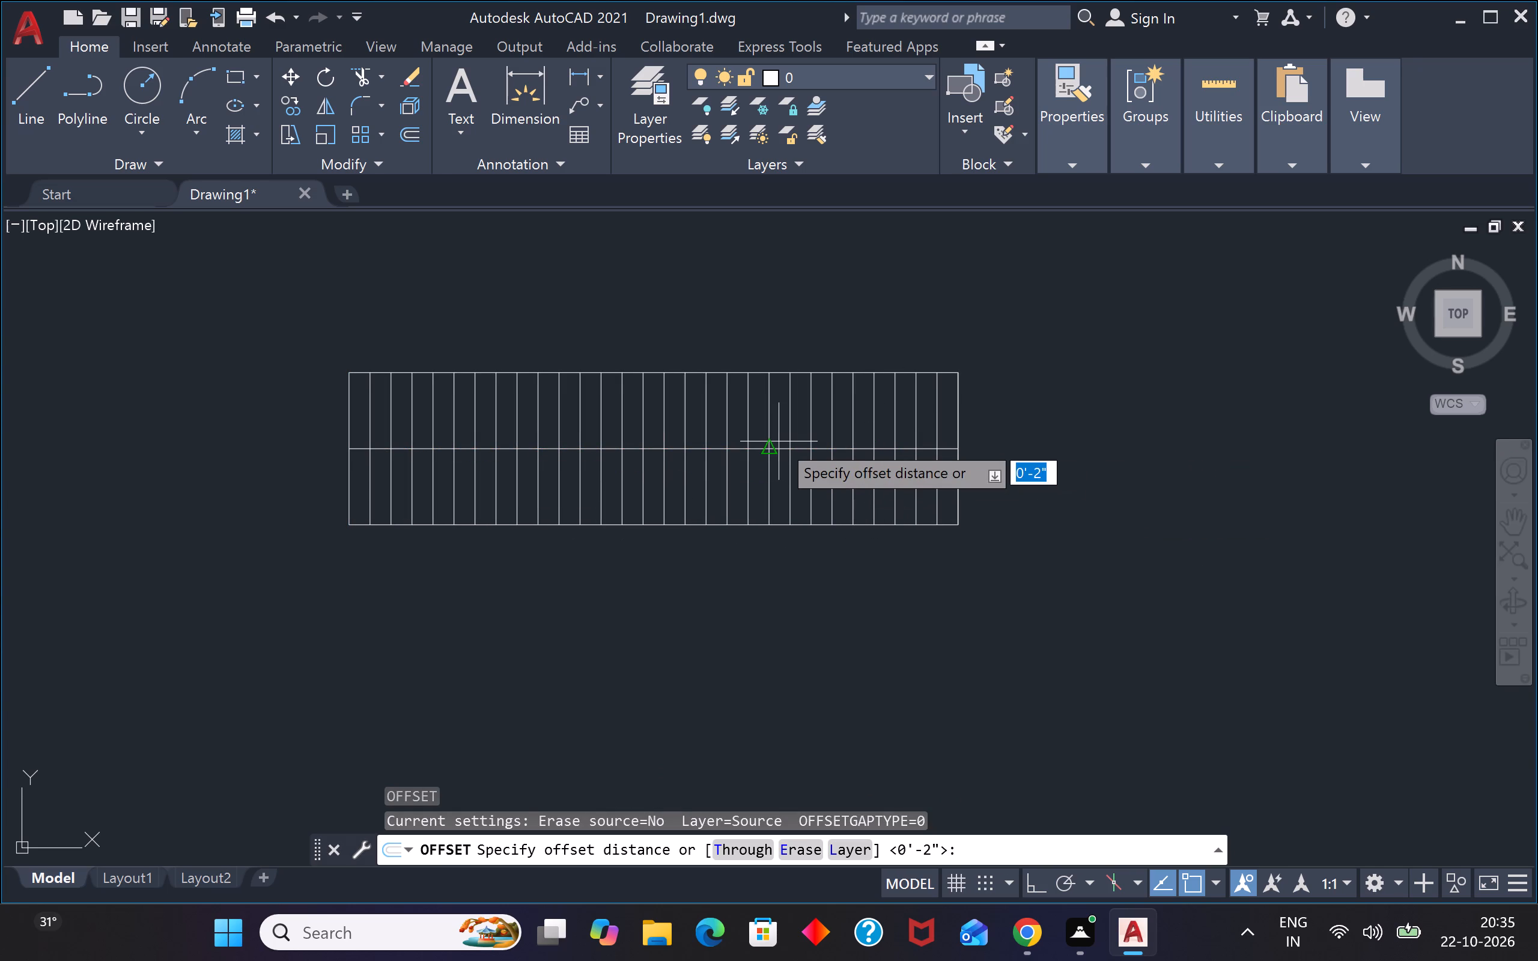
{"action": "key", "text": "Return"}
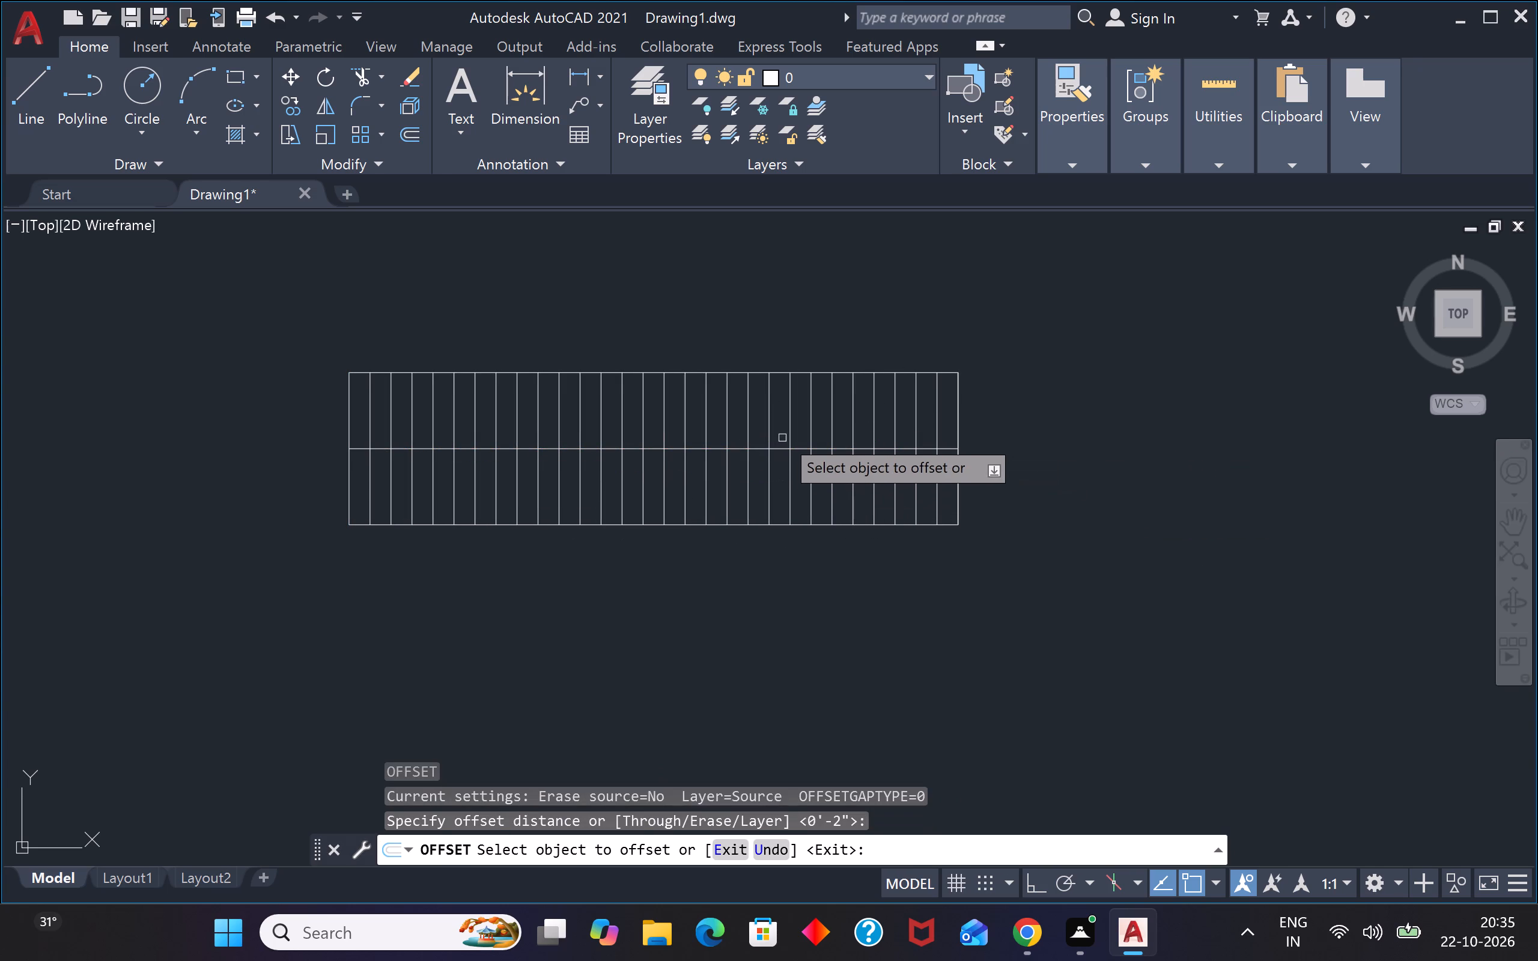
{"action": "scroll", "coordinate": [789, 395], "scroll_direction": "up", "scroll_amount": 2}
{"action": "left_click", "coordinate": [822, 339]}
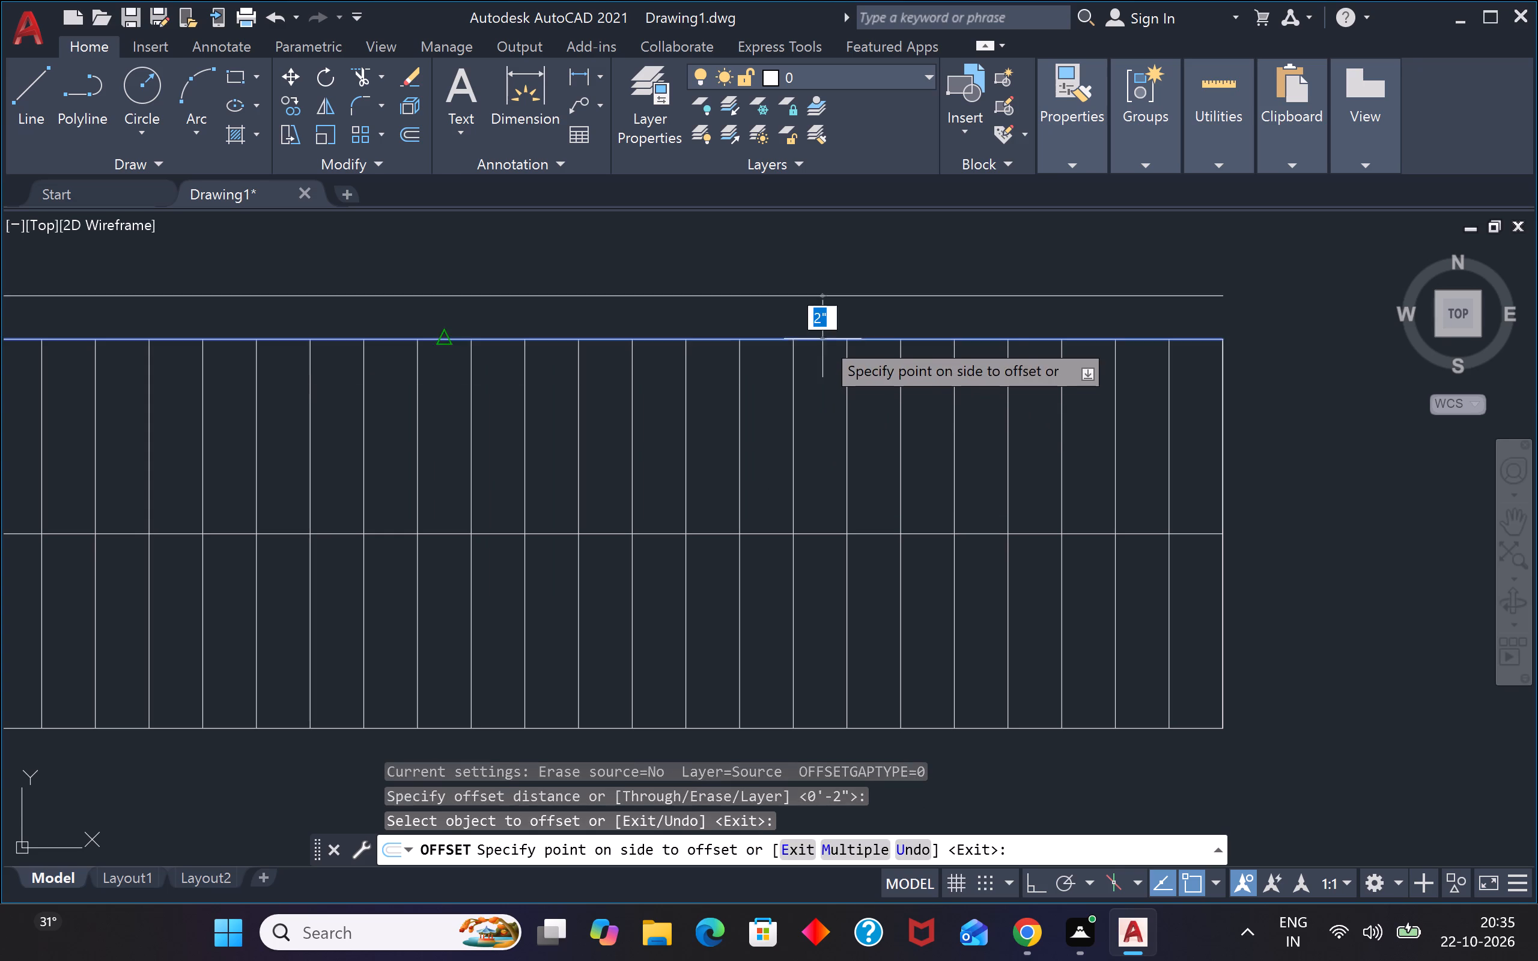
{"action": "left_click", "coordinate": [812, 399]}
{"action": "left_click", "coordinate": [813, 729]}
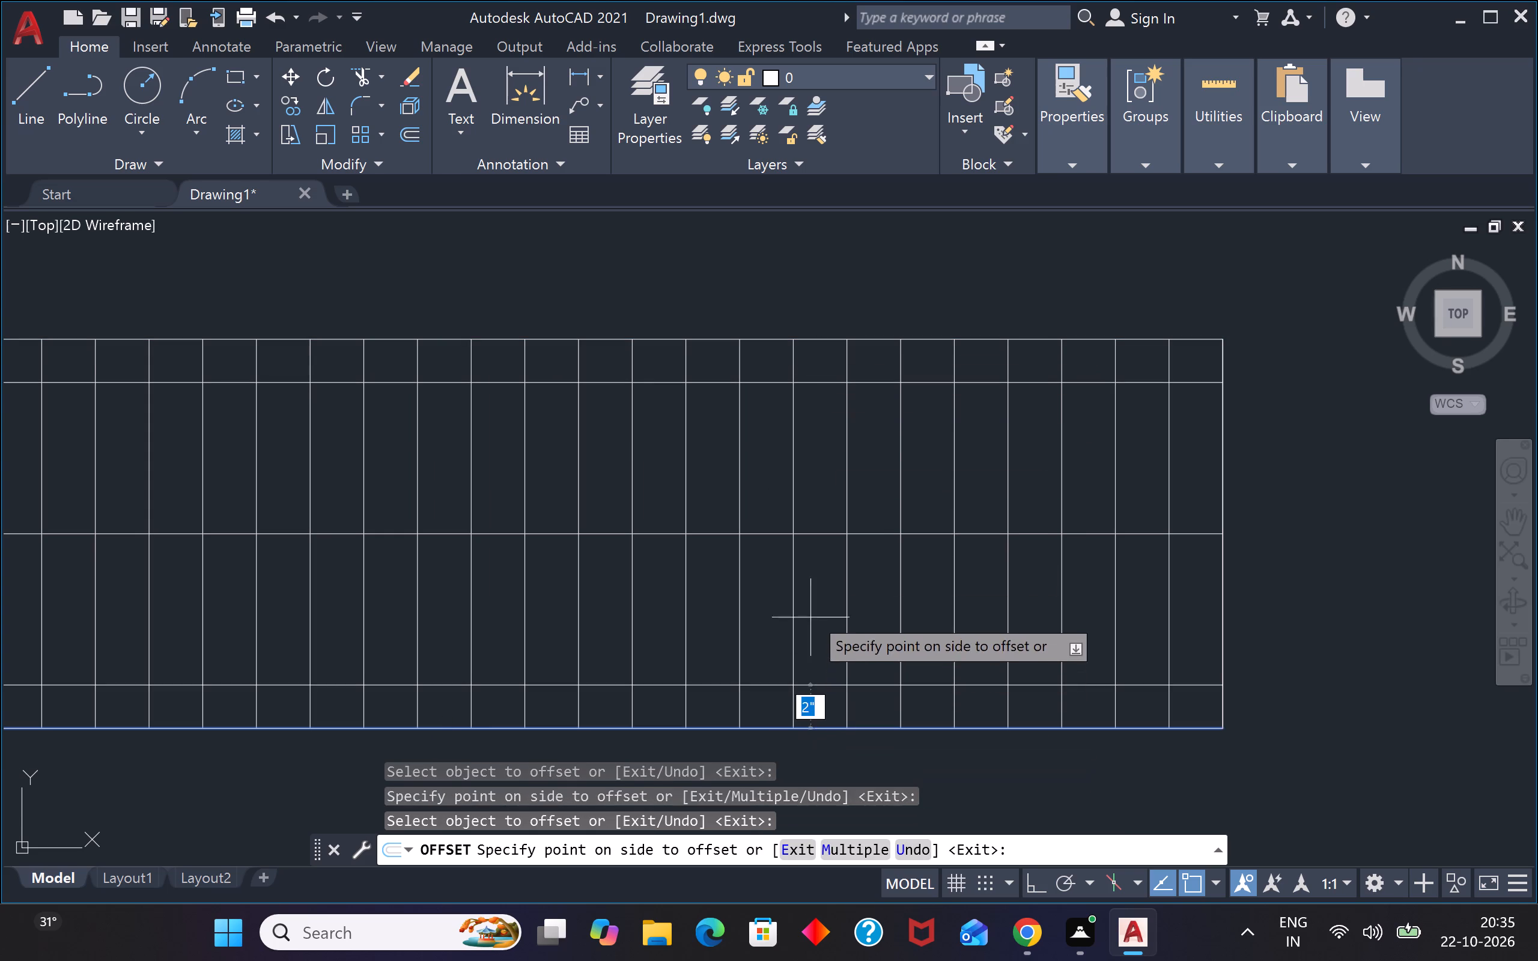
{"action": "left_click", "coordinate": [813, 599]}
{"action": "key", "text": "Escape"}
{"action": "key", "text": "Escape"}
Trim the vertical lines out of the narrow strips along the rectangle's top and bottom edges.
{"action": "key", "text": "t"}
{"action": "key", "text": "r"}
{"action": "key", "text": "space"}
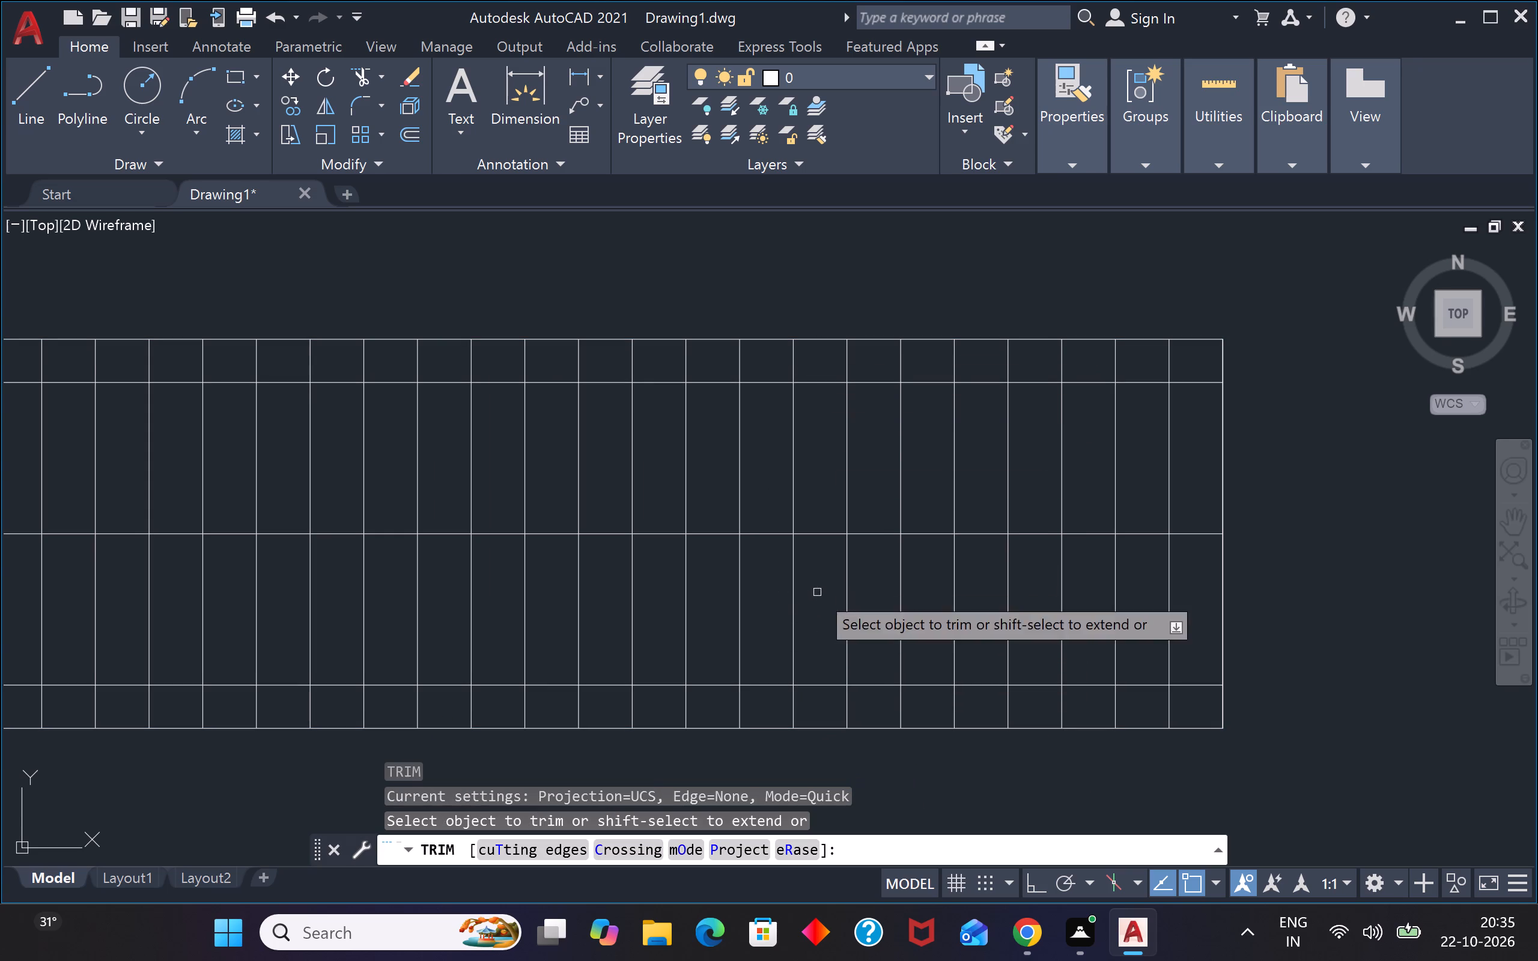
{"action": "scroll", "coordinate": [463, 438], "scroll_direction": "down", "scroll_amount": 3}
{"action": "scroll", "coordinate": [255, 416], "scroll_direction": "up", "scroll_amount": 3}
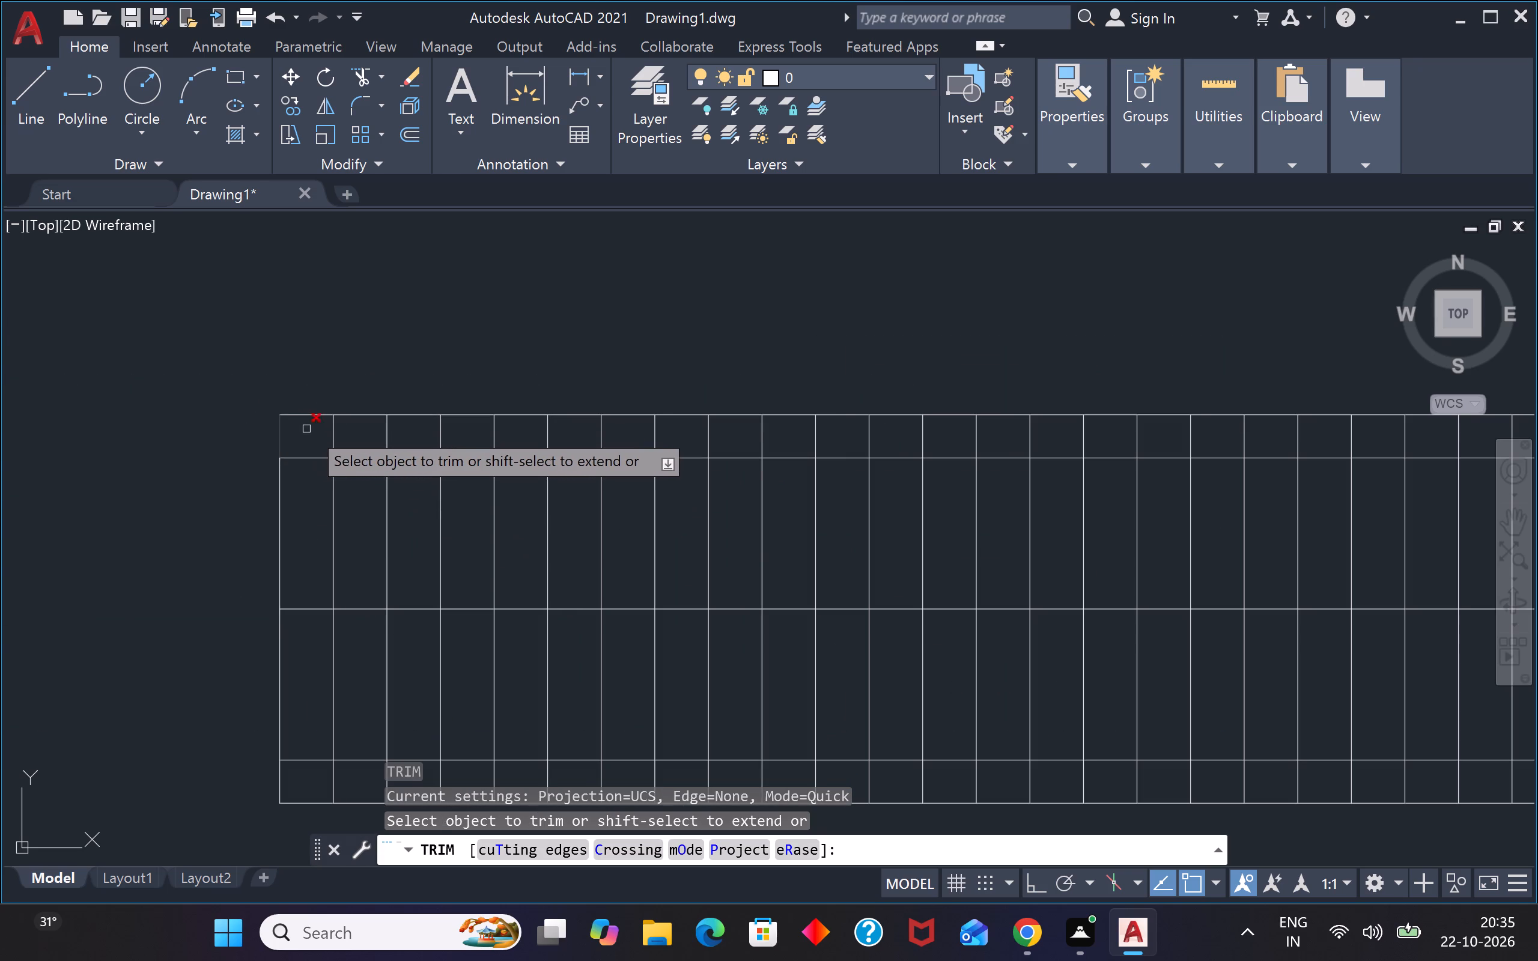
{"action": "left_click", "coordinate": [309, 429]}
{"action": "scroll", "coordinate": [336, 434], "scroll_direction": "down", "scroll_amount": 1}
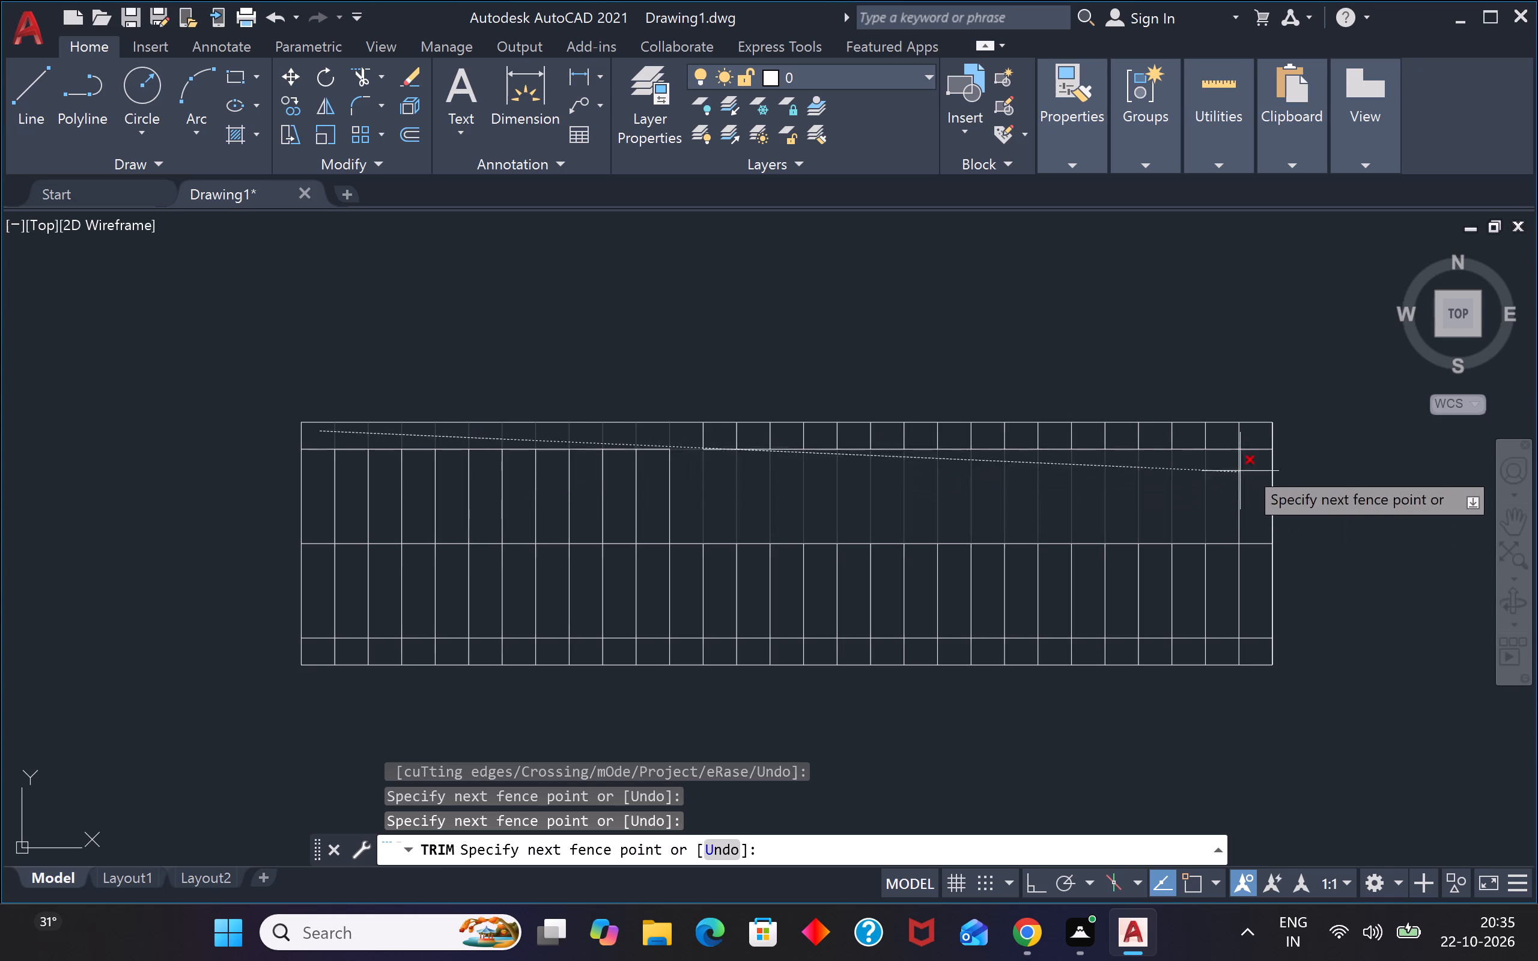
{"action": "left_click", "coordinate": [1251, 439]}
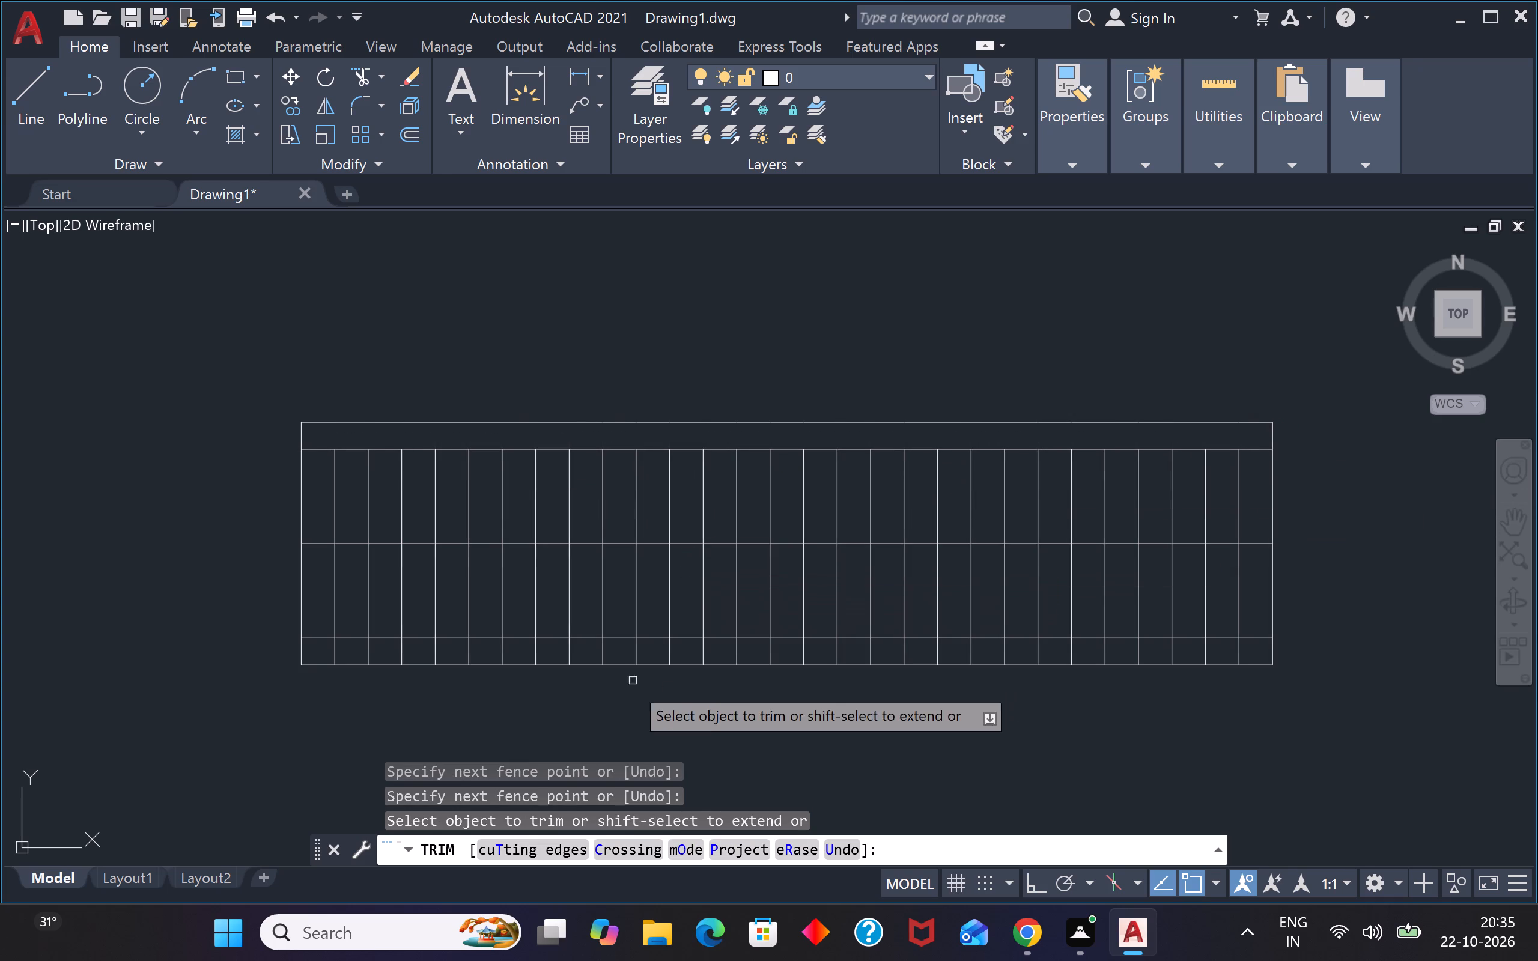
{"action": "left_click", "coordinate": [315, 655]}
{"action": "left_click", "coordinate": [1245, 646]}
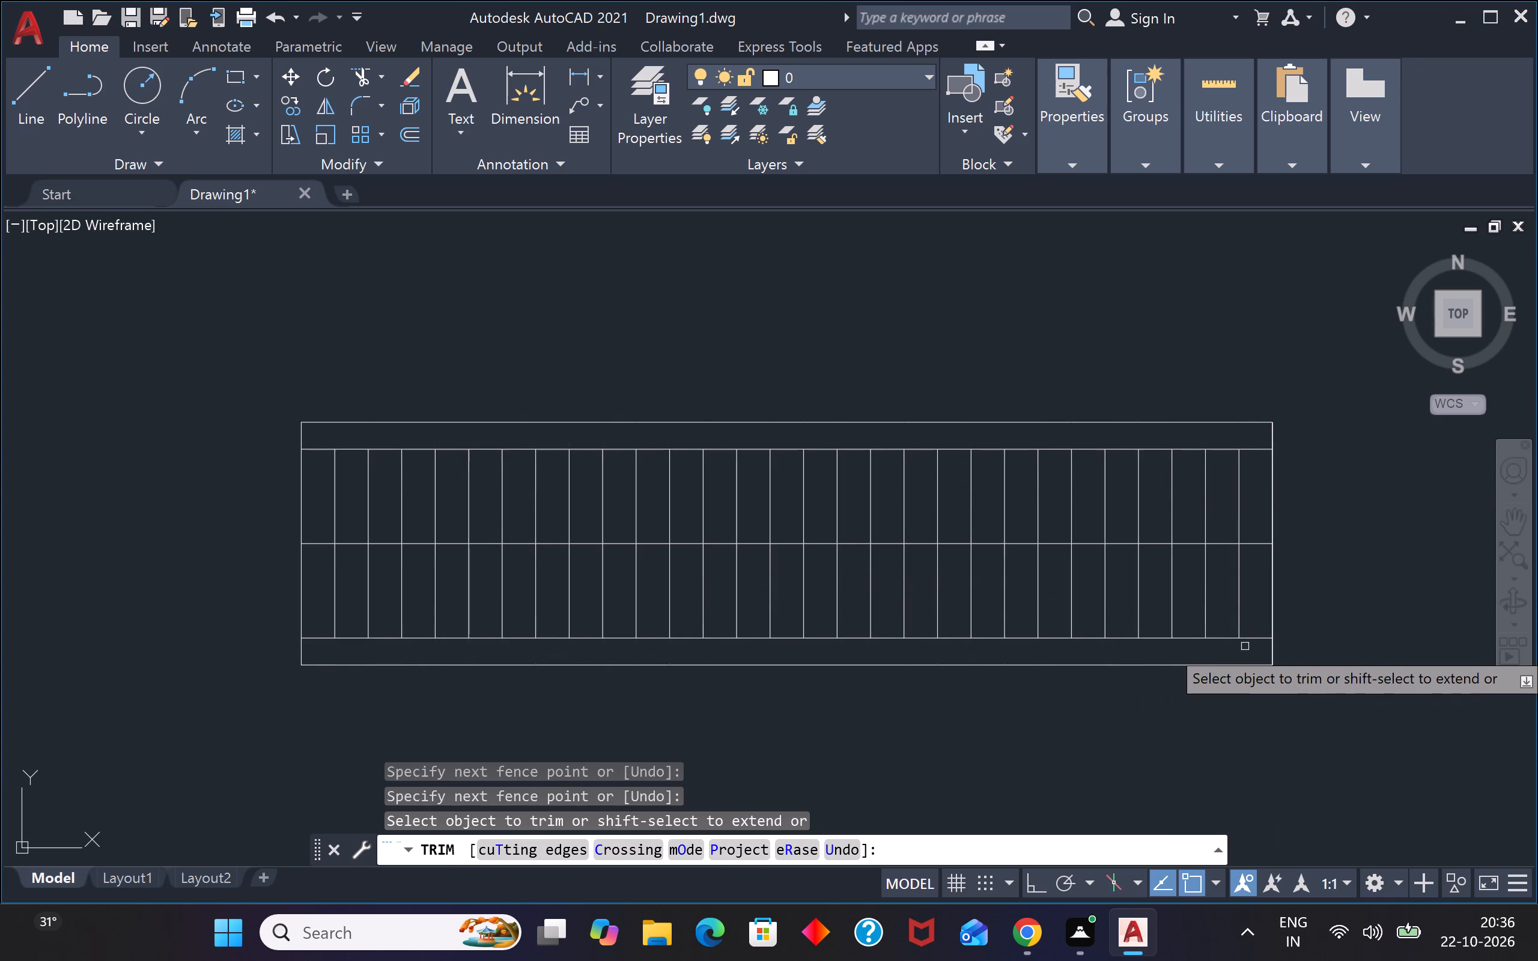
{"action": "scroll", "coordinate": [1245, 645], "scroll_direction": "up", "scroll_amount": 2}
{"action": "left_click", "coordinate": [1254, 645]}
{"action": "key", "text": "Escape"}
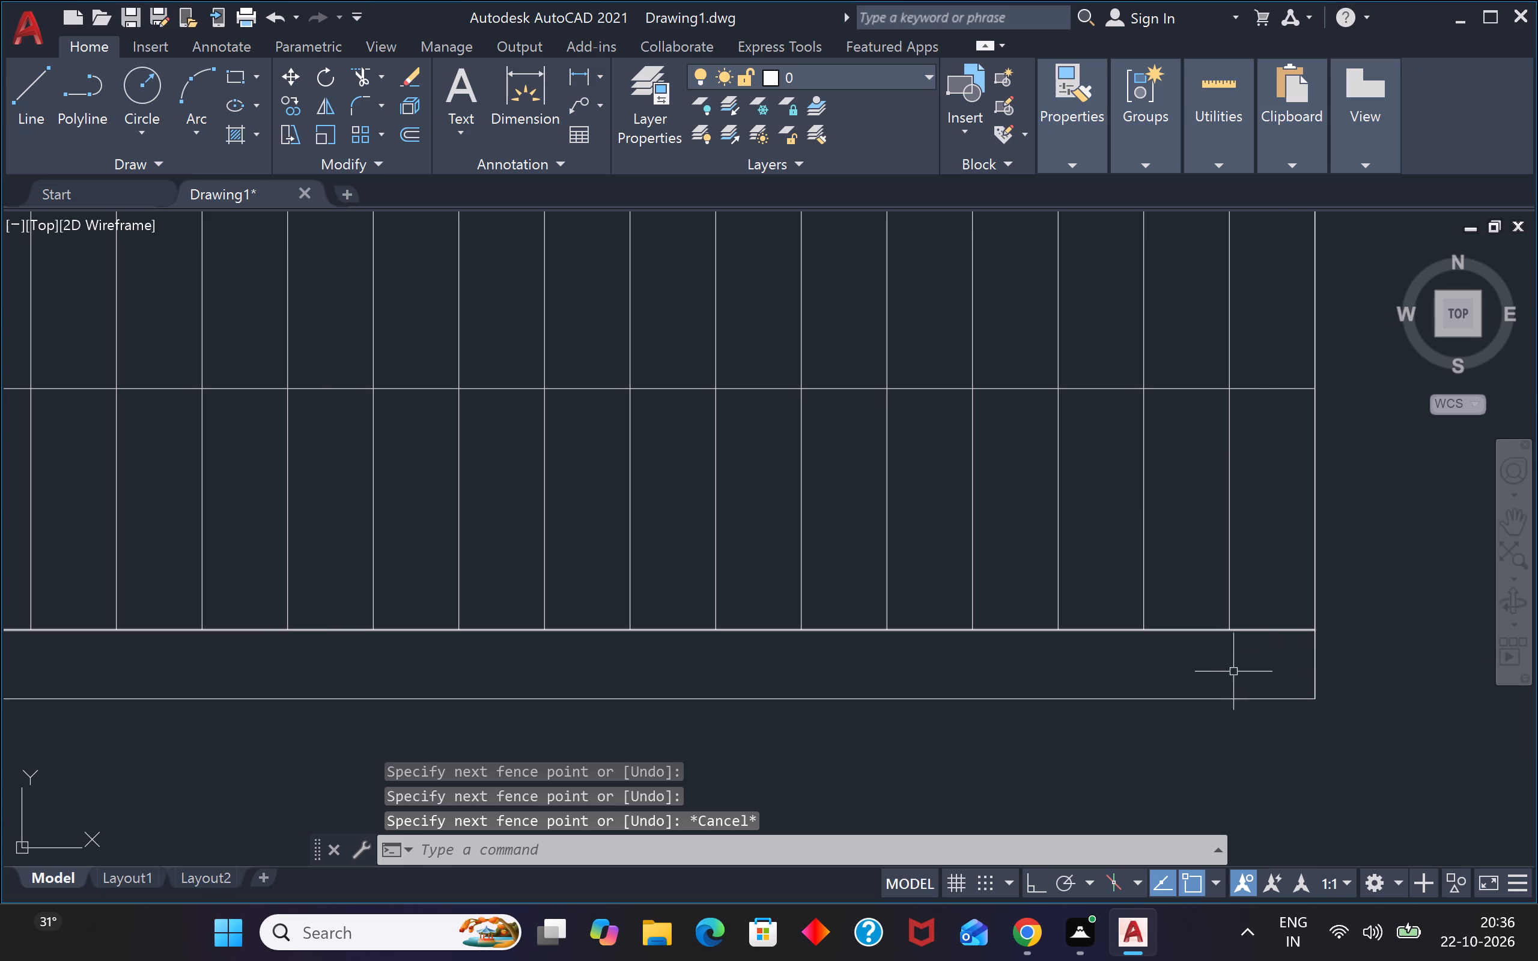
Erase the inner horizontal line offset from the rectangle's bottom edge.
{"action": "left_click_drag", "start_coordinate": [1266, 604], "coordinate": [1265, 613]}
{"action": "left_click", "coordinate": [1247, 650]}
{"action": "type", "text": "e"}
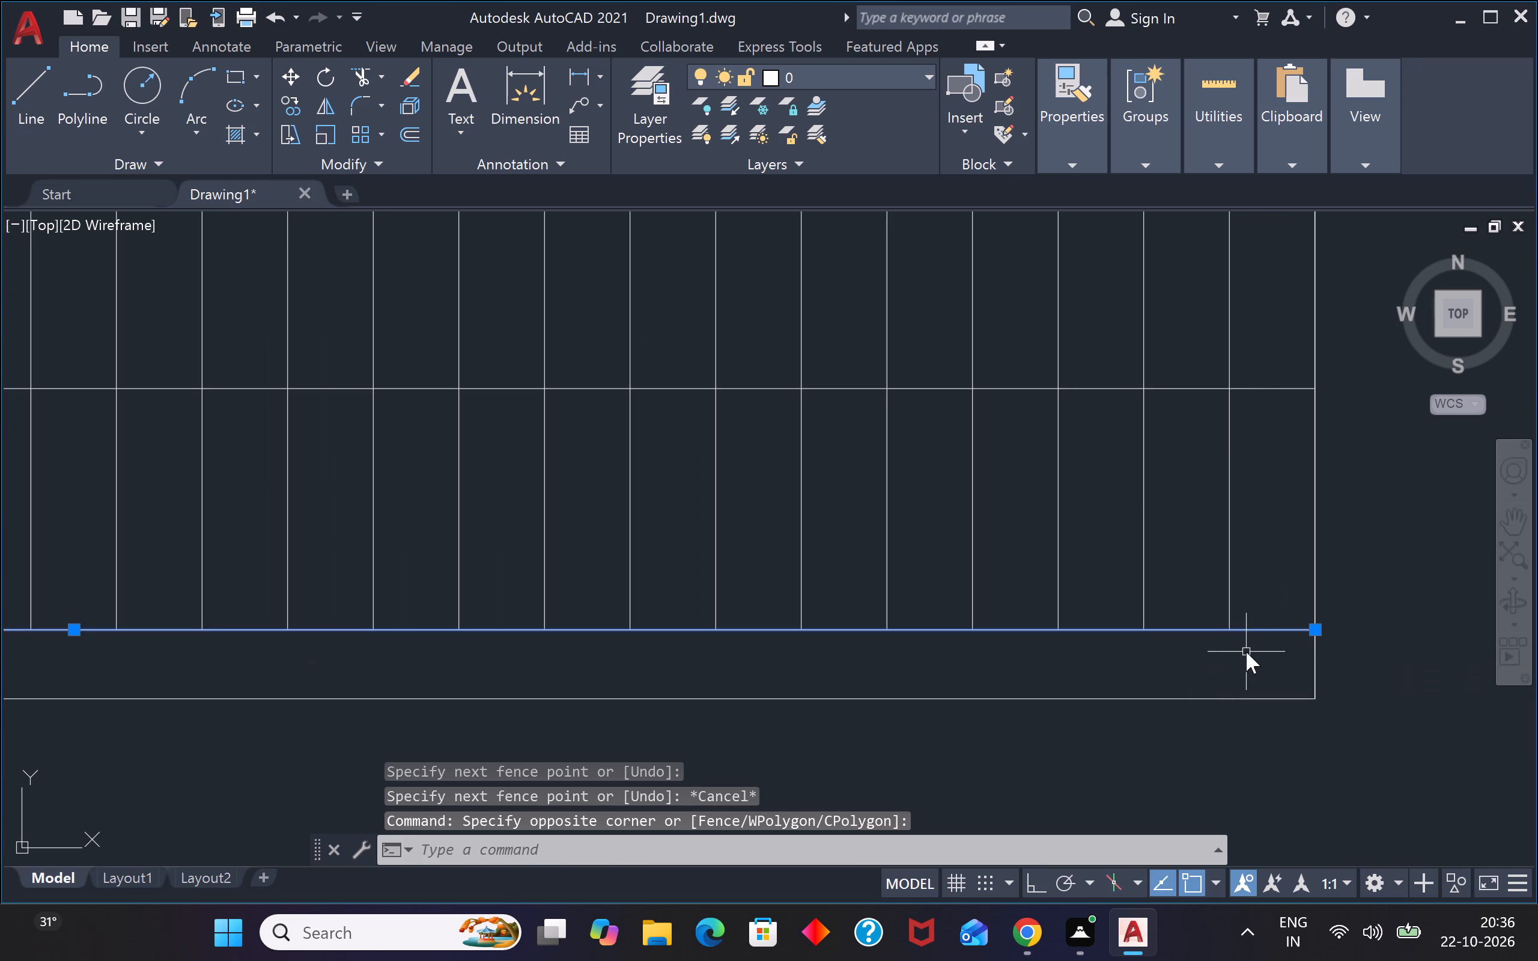
Erase the inner horizontal lines offset from the rectangle's bottom and top edges.
{"action": "key", "text": "space"}
{"action": "scroll", "coordinate": [1241, 629], "scroll_direction": "down", "scroll_amount": 4}
{"action": "scroll", "coordinate": [1196, 502], "scroll_direction": "up", "scroll_amount": 3}
{"action": "left_click", "coordinate": [1194, 527]}
{"action": "left_click", "coordinate": [1145, 575]}
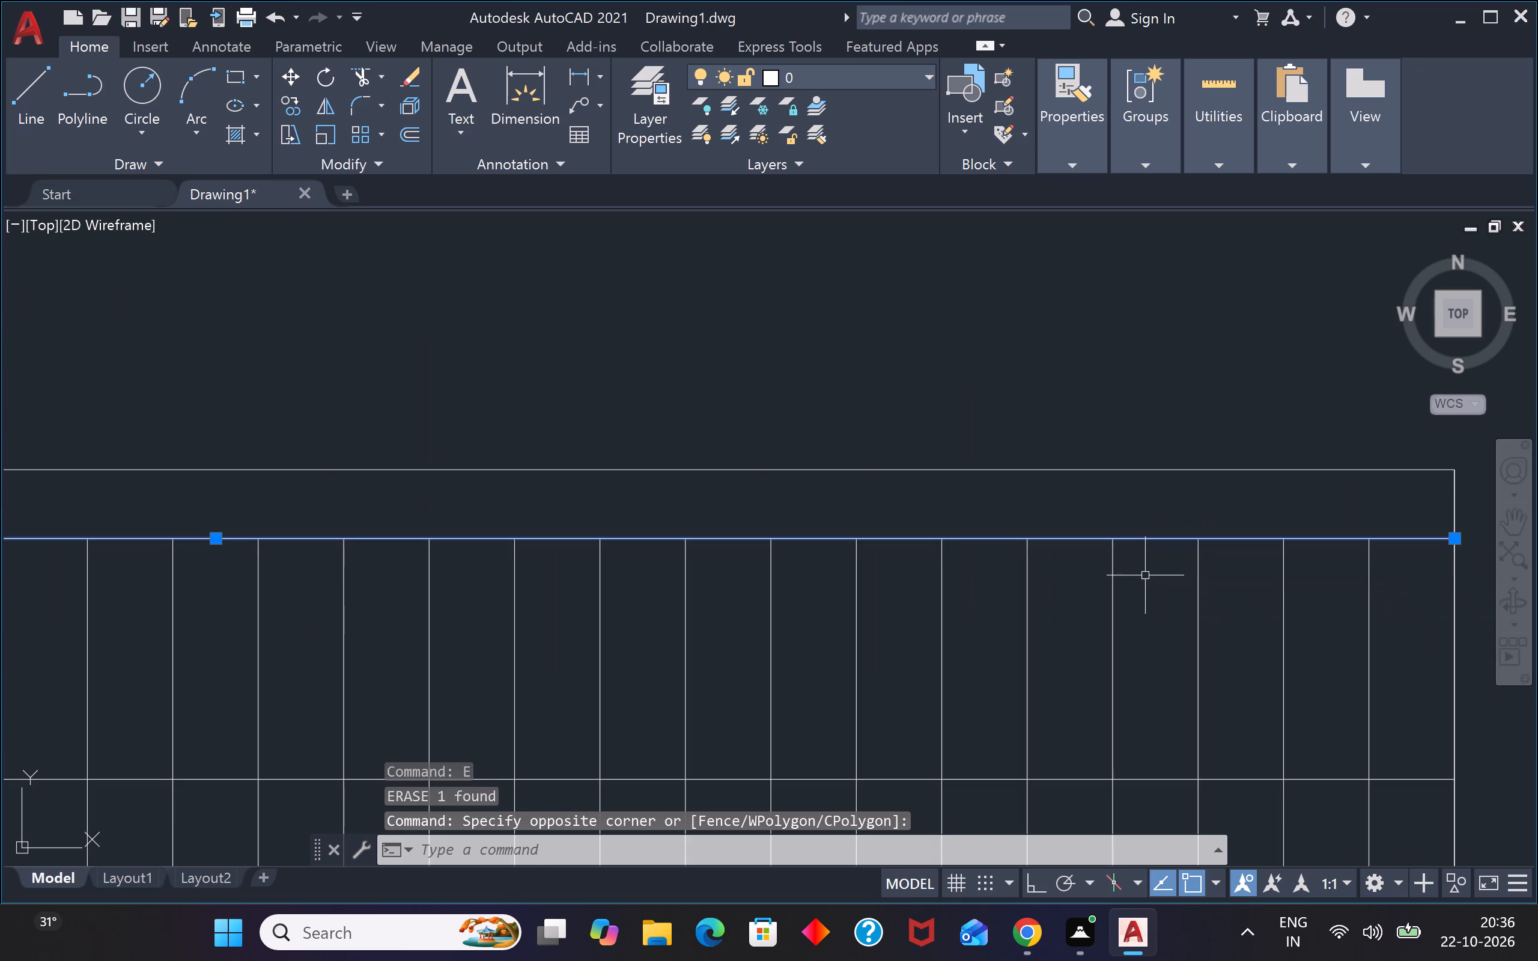
{"action": "type", "text": "e"}
{"action": "key", "text": "space"}
{"action": "scroll", "coordinate": [1193, 565], "scroll_direction": "down", "scroll_amount": 4}
Erase the last and first vertical hanger lines beside the rectangle's right and left edges.
{"action": "scroll", "coordinate": [1248, 595], "scroll_direction": "up", "scroll_amount": 2}
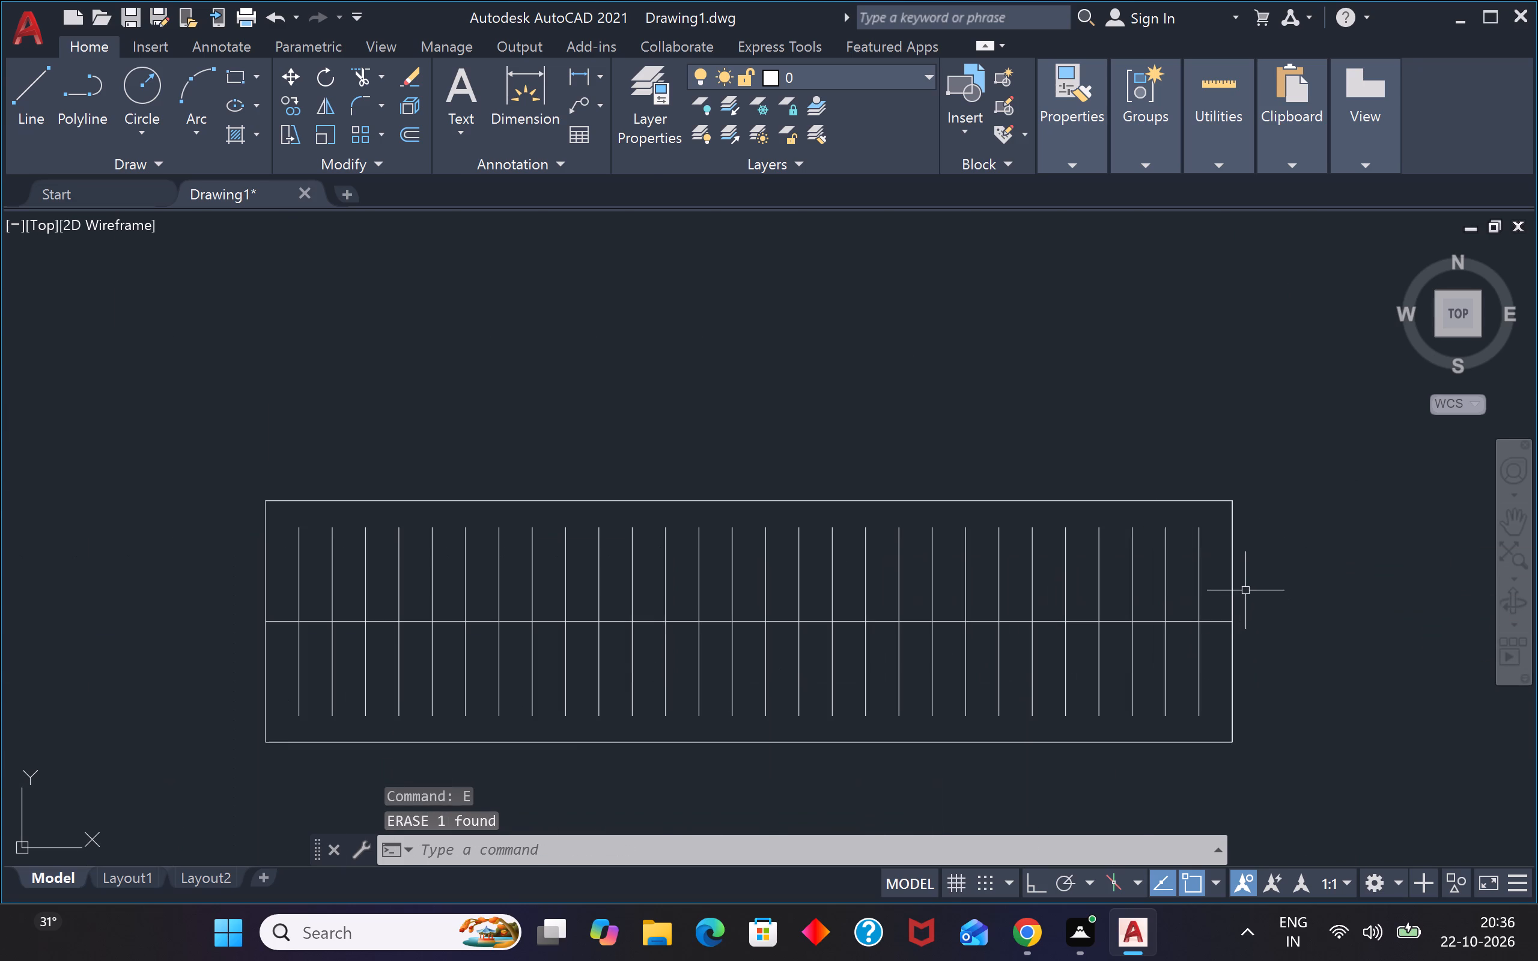
{"action": "left_click", "coordinate": [1203, 586]}
{"action": "left_click", "coordinate": [1191, 591]}
{"action": "type", "text": "e"}
{"action": "key", "text": "space"}
{"action": "scroll", "coordinate": [297, 551], "scroll_direction": "up", "scroll_amount": 2}
{"action": "left_click", "coordinate": [316, 548]}
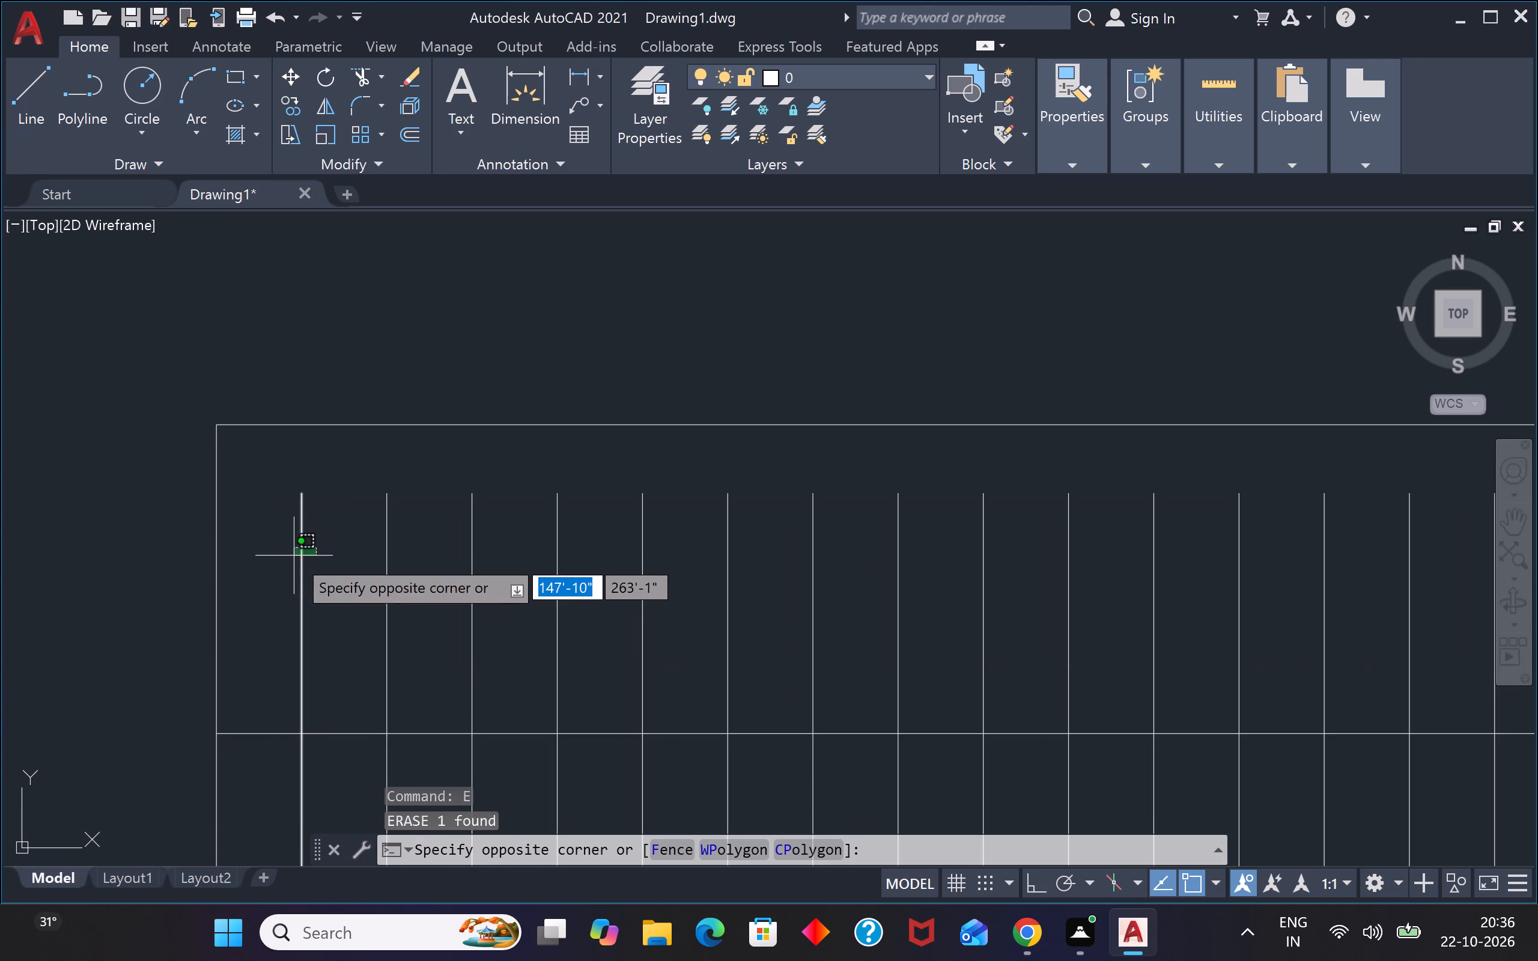
{"action": "left_click", "coordinate": [294, 556]}
{"action": "key", "text": "e"}
{"action": "key", "text": "space"}
Draw diagonals from the tops of the first, ninth and thirteenth vertical lines to the bottom of each one's neighbour to the right.
{"action": "scroll", "coordinate": [402, 493], "scroll_direction": "down", "scroll_amount": 6}
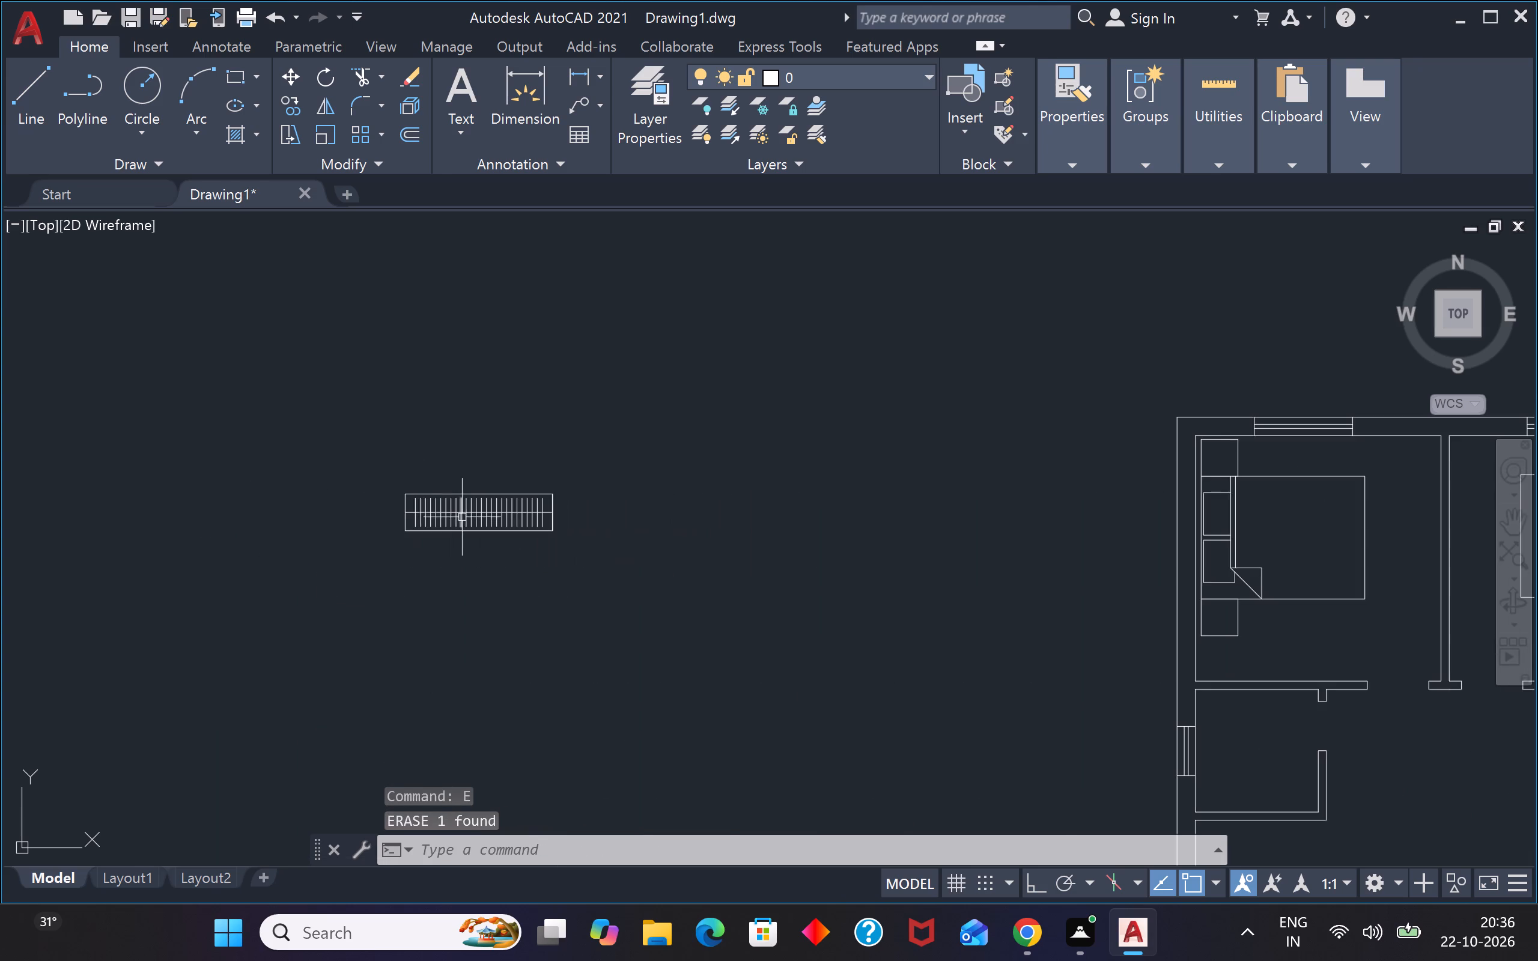
{"action": "scroll", "coordinate": [462, 514], "scroll_direction": "up", "scroll_amount": 3}
{"action": "key", "text": "l"}
{"action": "key", "text": "space"}
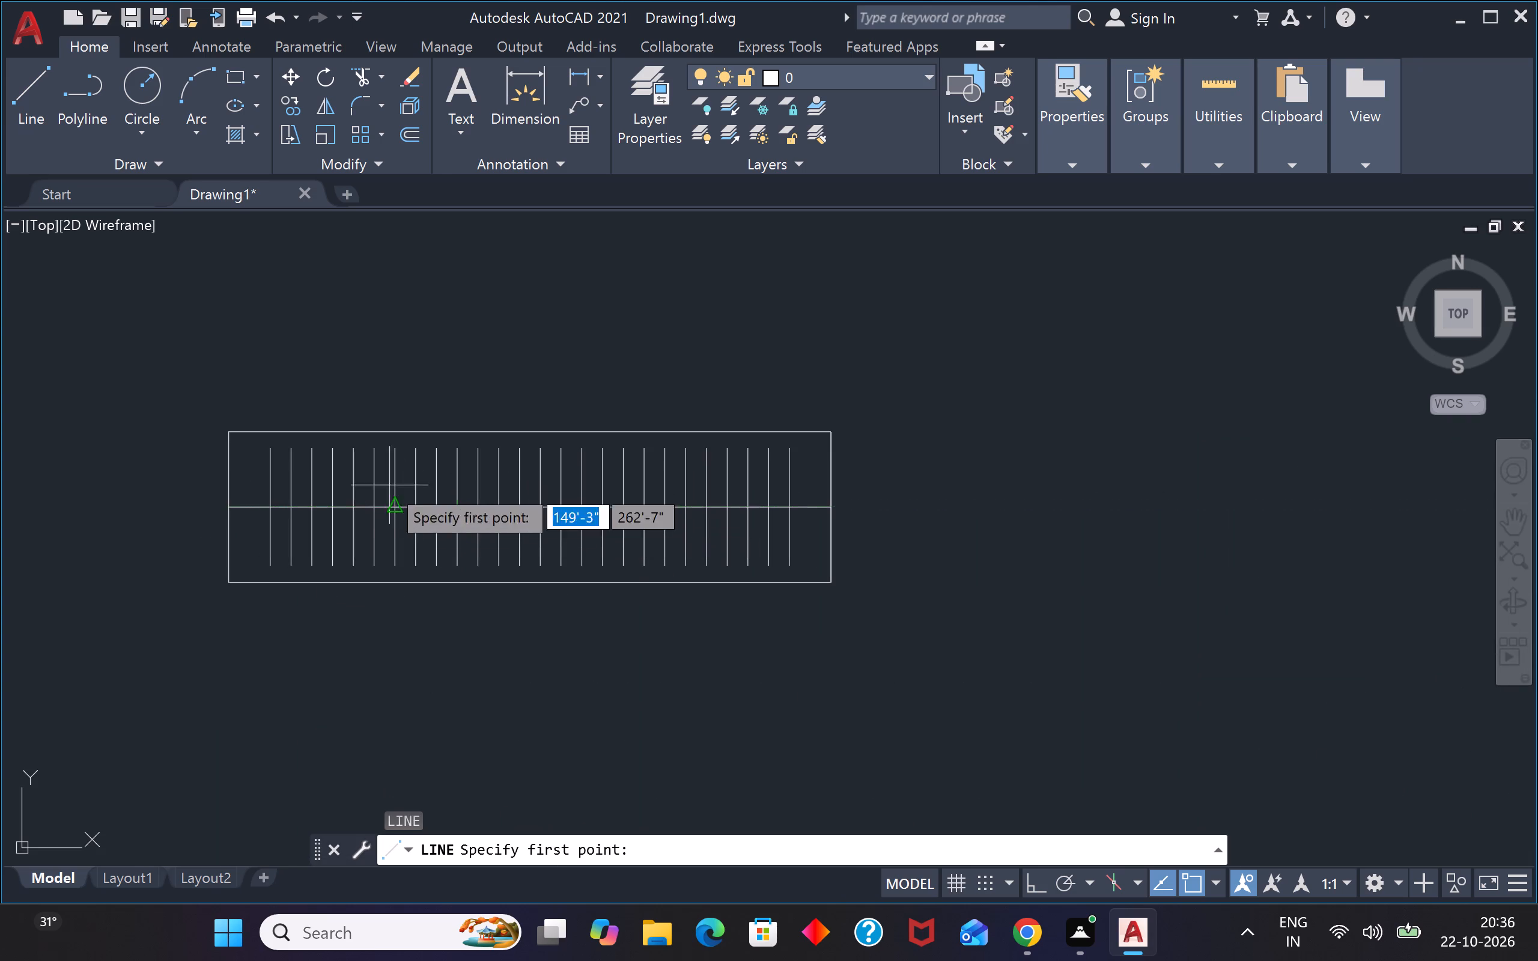
{"action": "scroll", "coordinate": [284, 464], "scroll_direction": "up", "scroll_amount": 4}
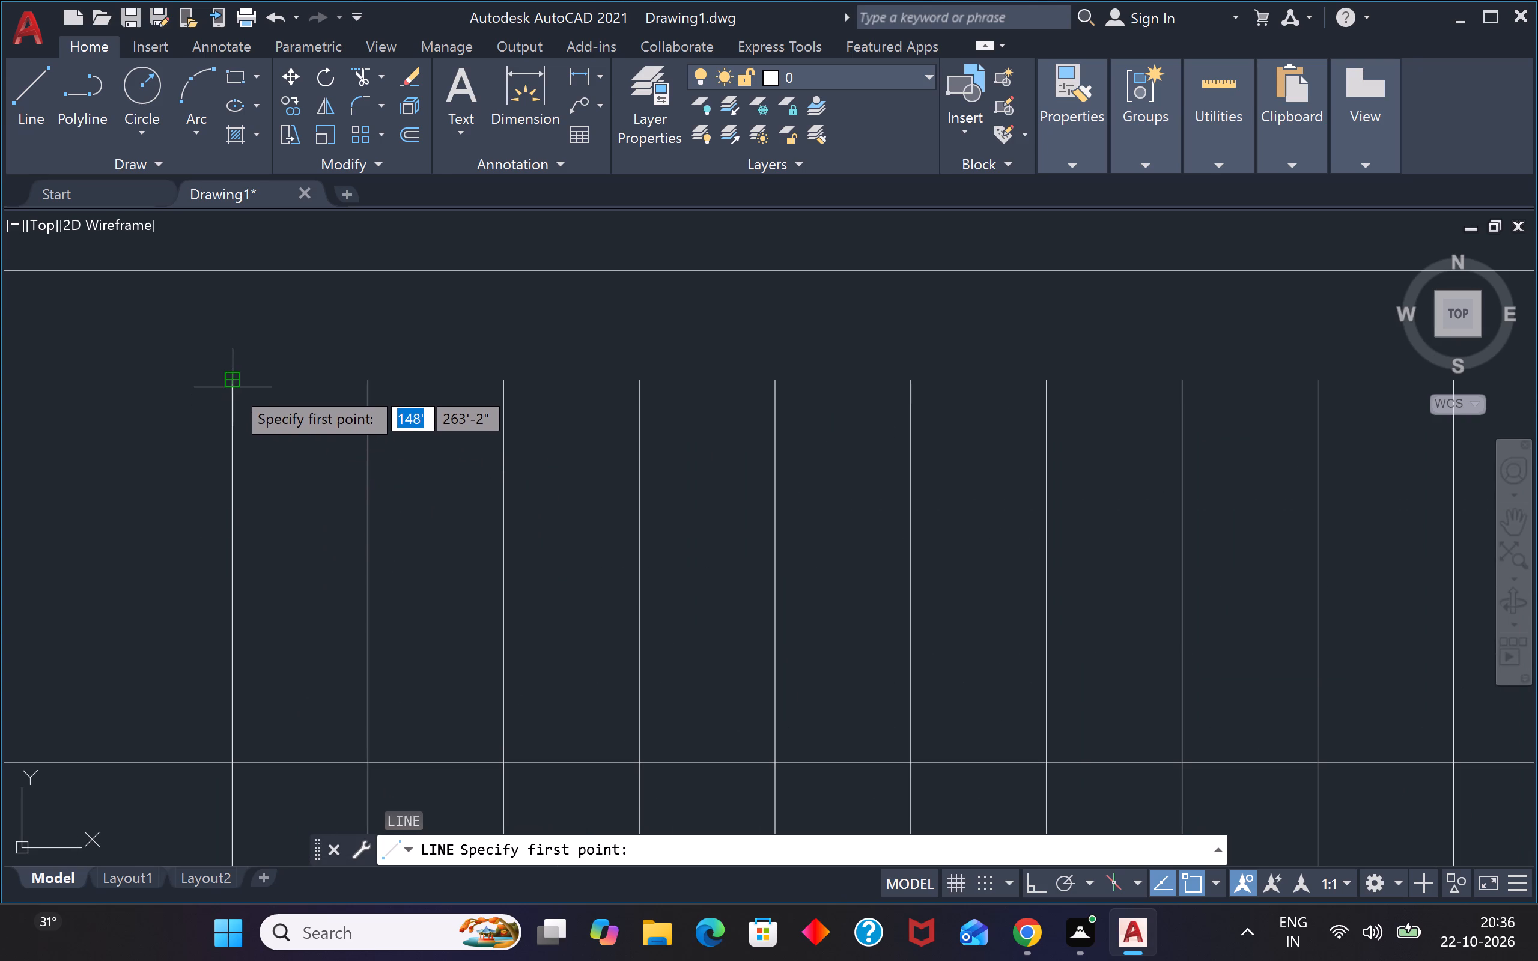
{"action": "left_click", "coordinate": [234, 384]}
{"action": "scroll", "coordinate": [272, 449], "scroll_direction": "down", "scroll_amount": 3}
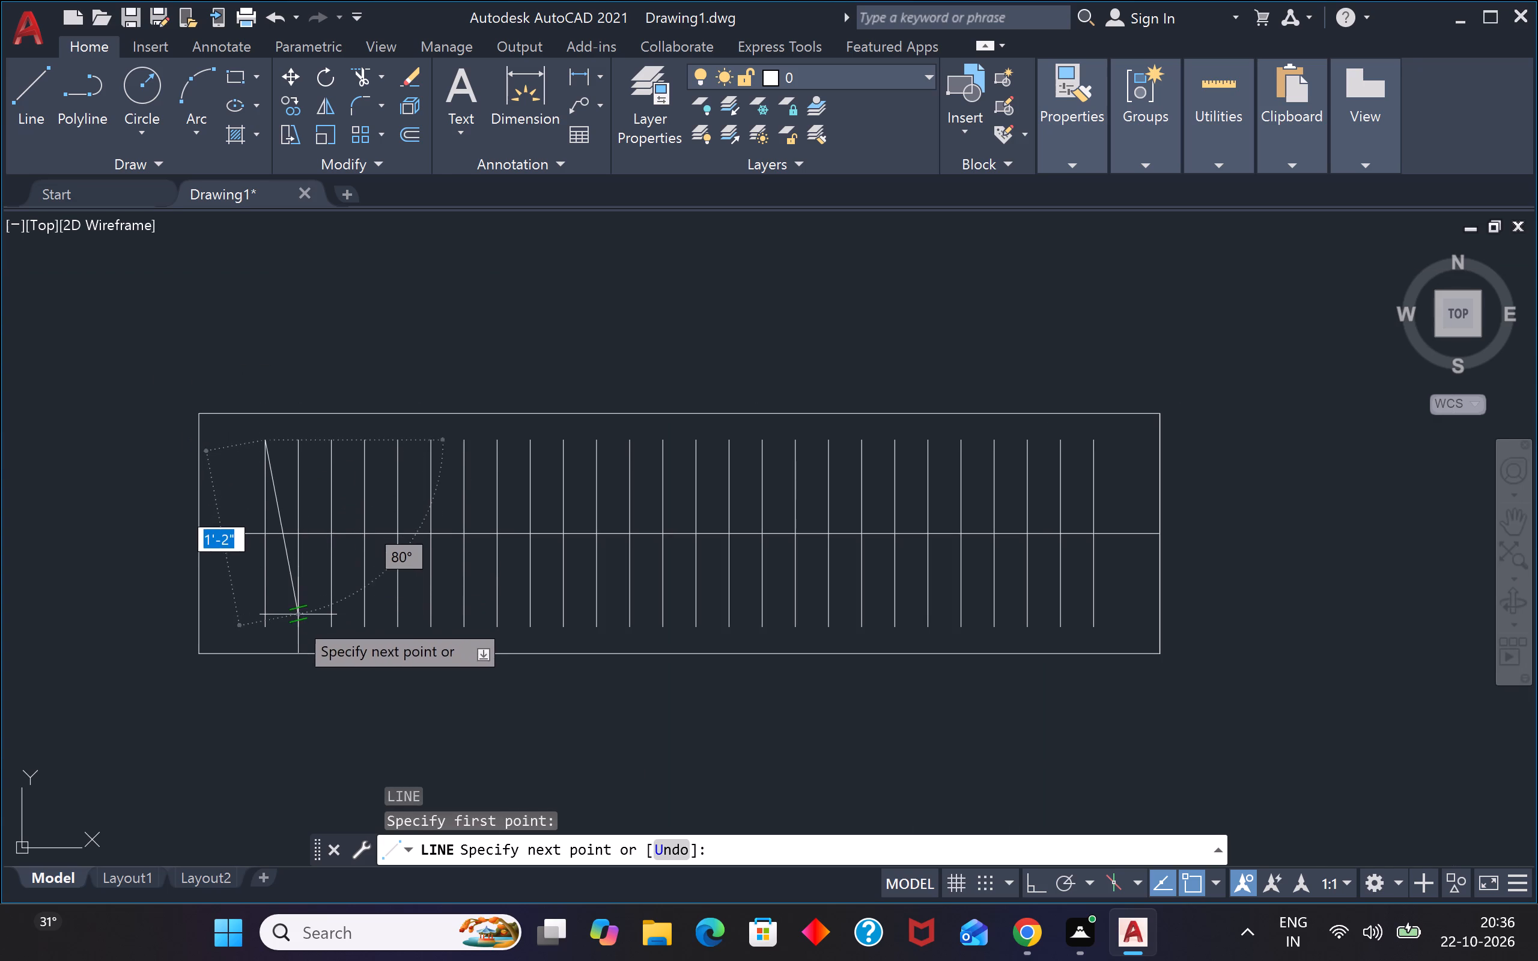
{"action": "left_click", "coordinate": [294, 630]}
{"action": "key", "text": "Escape"}
{"action": "key", "text": "space"}
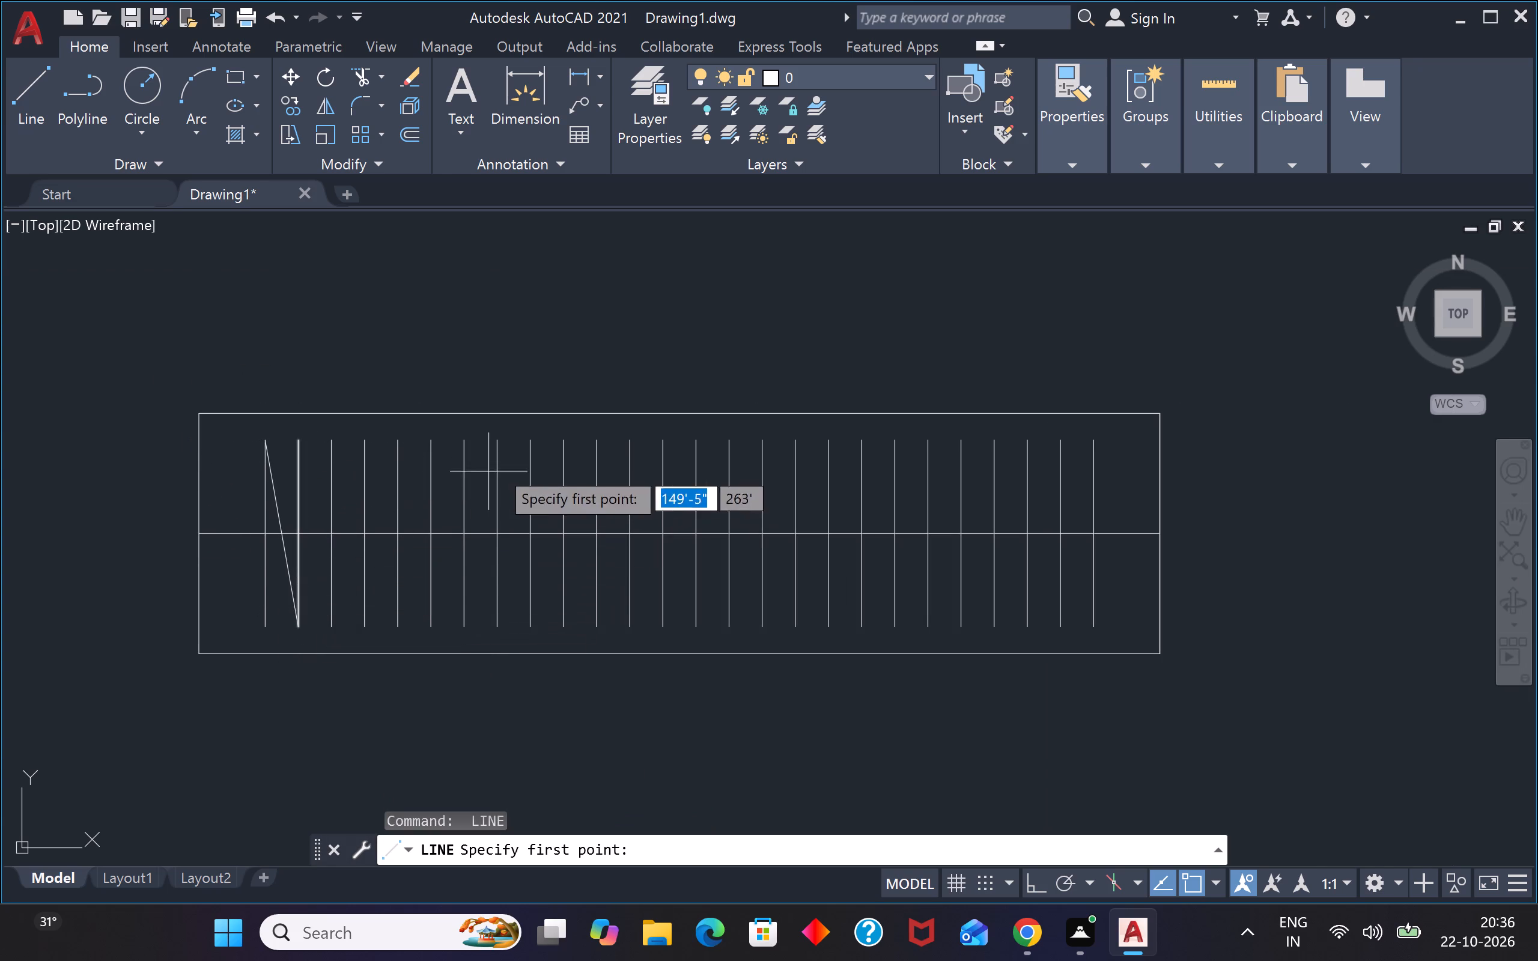
{"action": "left_click", "coordinate": [530, 449]}
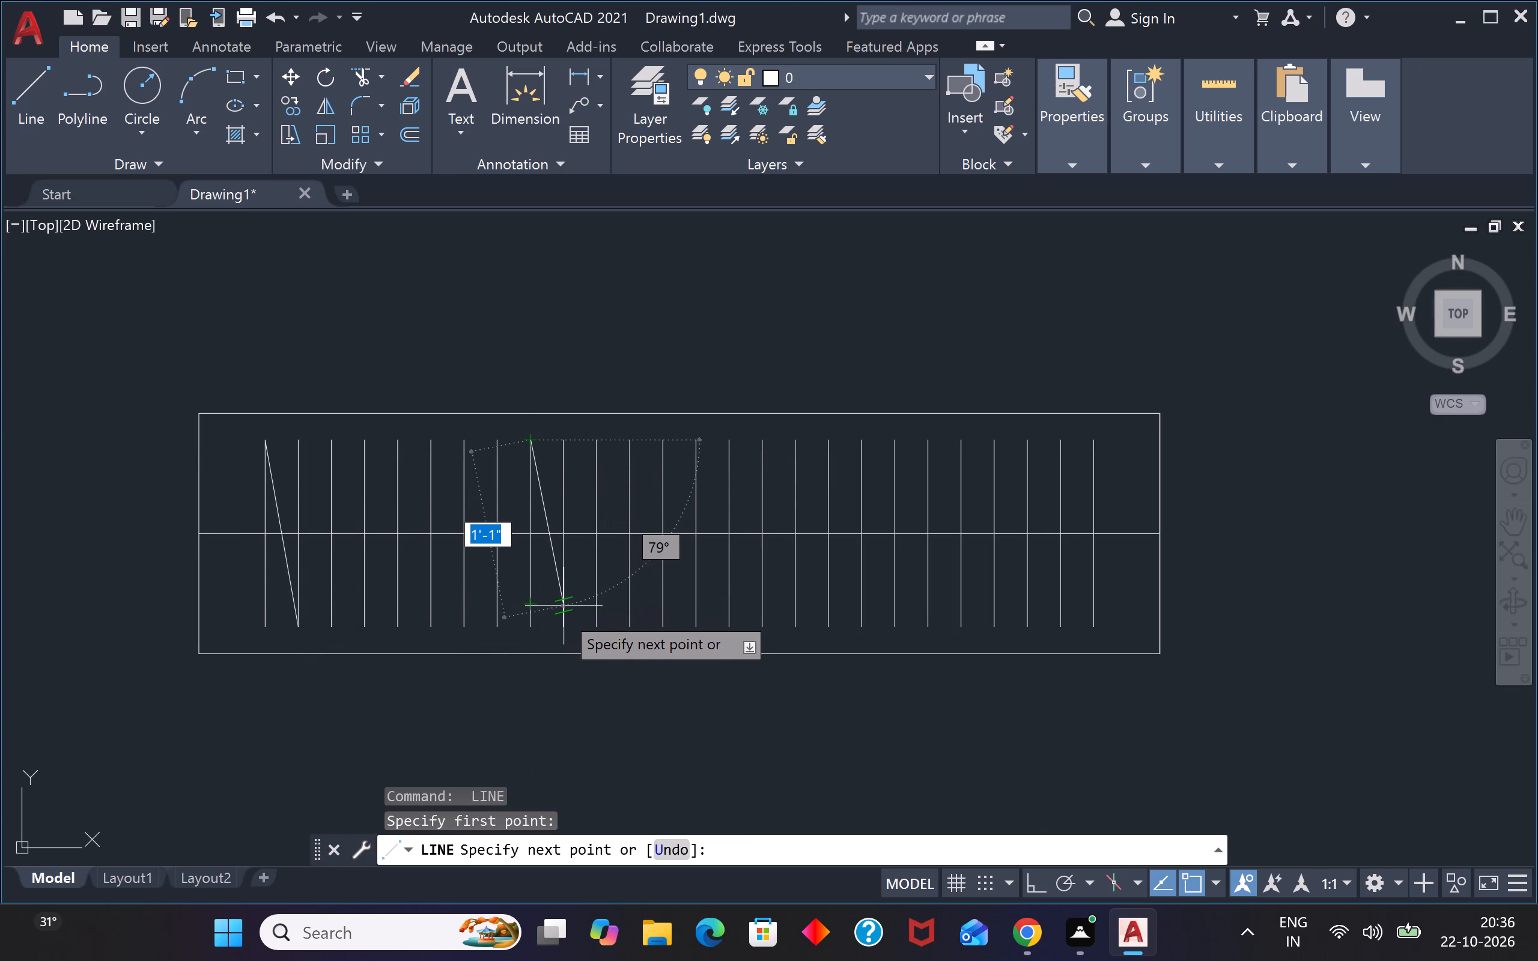
{"action": "left_click", "coordinate": [562, 616]}
{"action": "key", "text": "Escape"}
{"action": "key", "text": "space"}
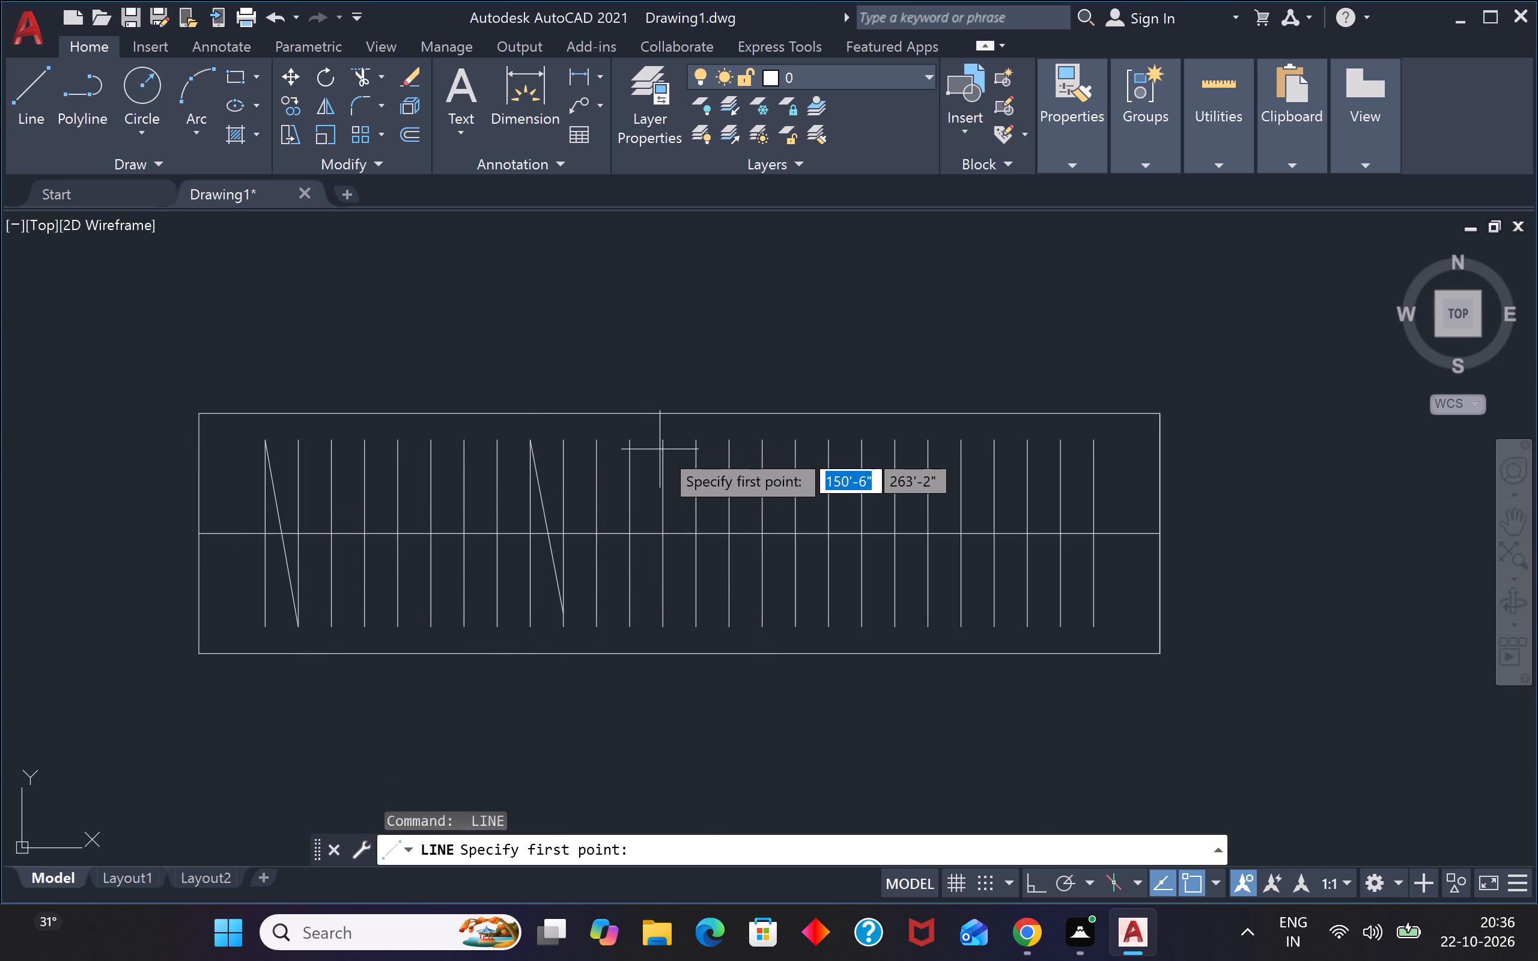
{"action": "left_click", "coordinate": [664, 444]}
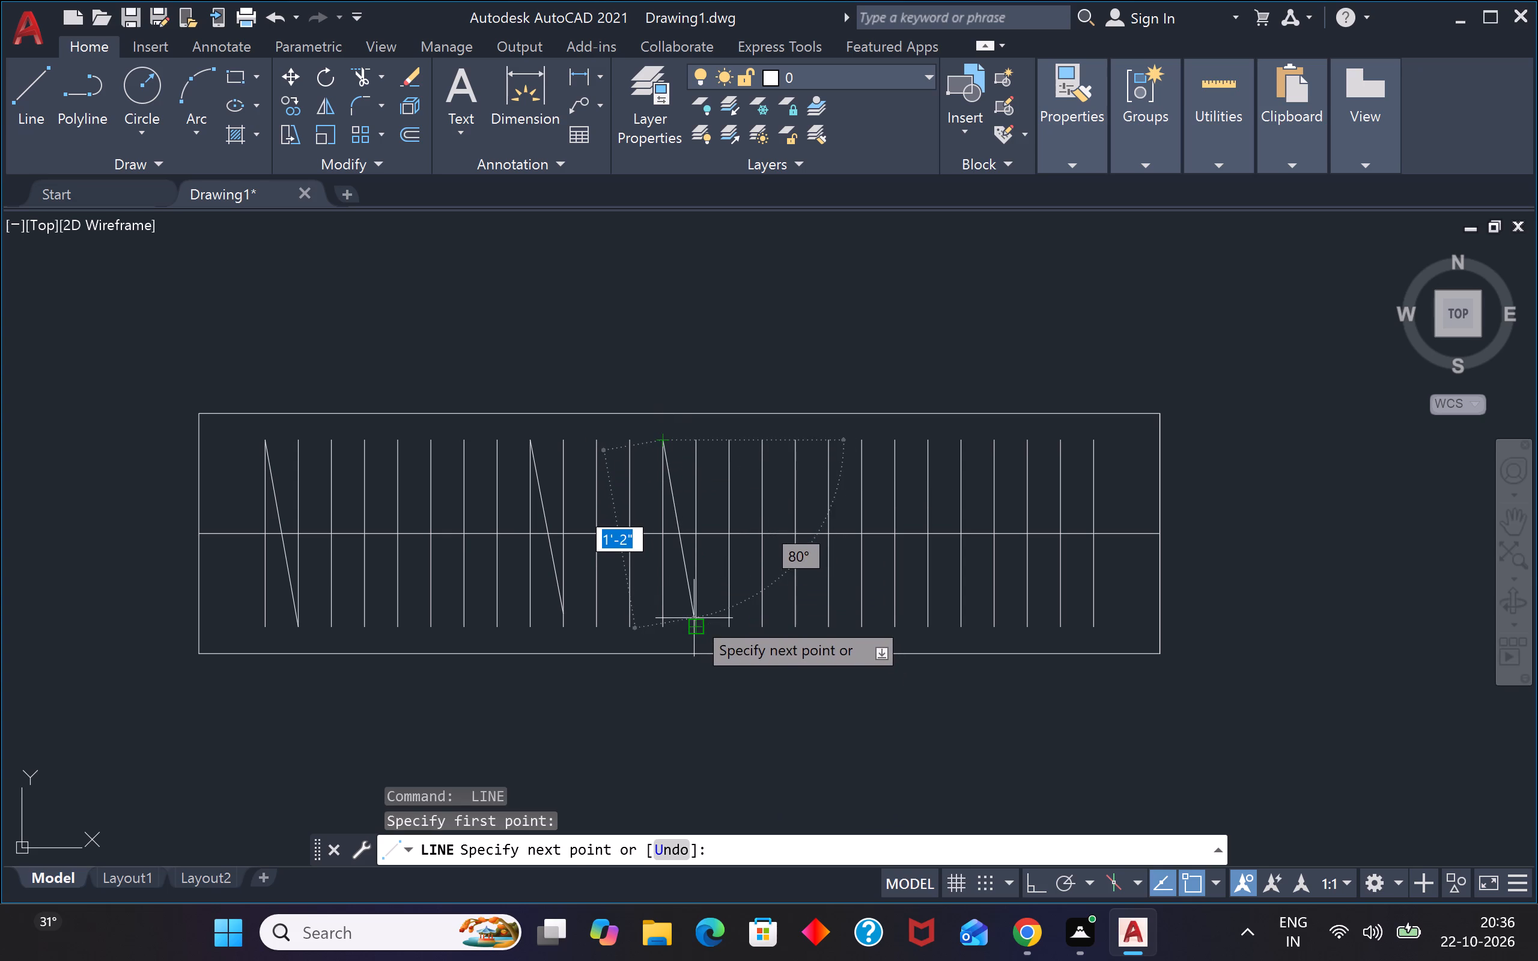
{"action": "left_click", "coordinate": [694, 625]}
{"action": "key", "text": "Escape"}
Draw three more top-to-bottom diagonals to the right-hand neighbour, starting from the nineteenth, twenty-first and fourth vertical lines.
{"action": "key", "text": "space"}
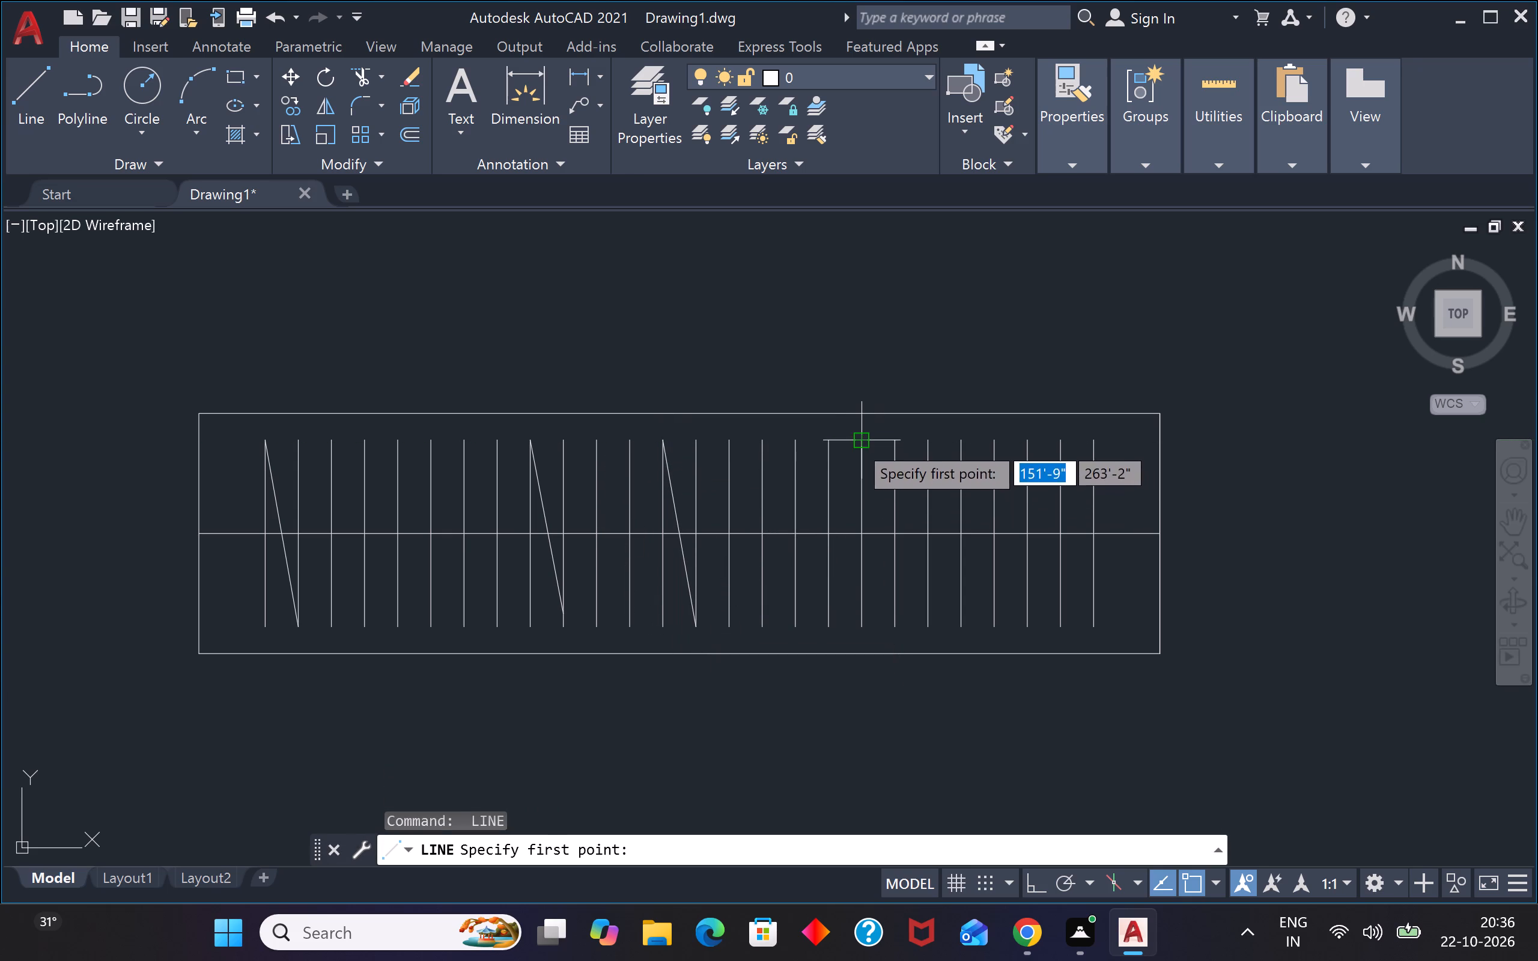
{"action": "left_click", "coordinate": [856, 440]}
{"action": "left_click", "coordinate": [889, 622]}
{"action": "key", "text": "Escape"}
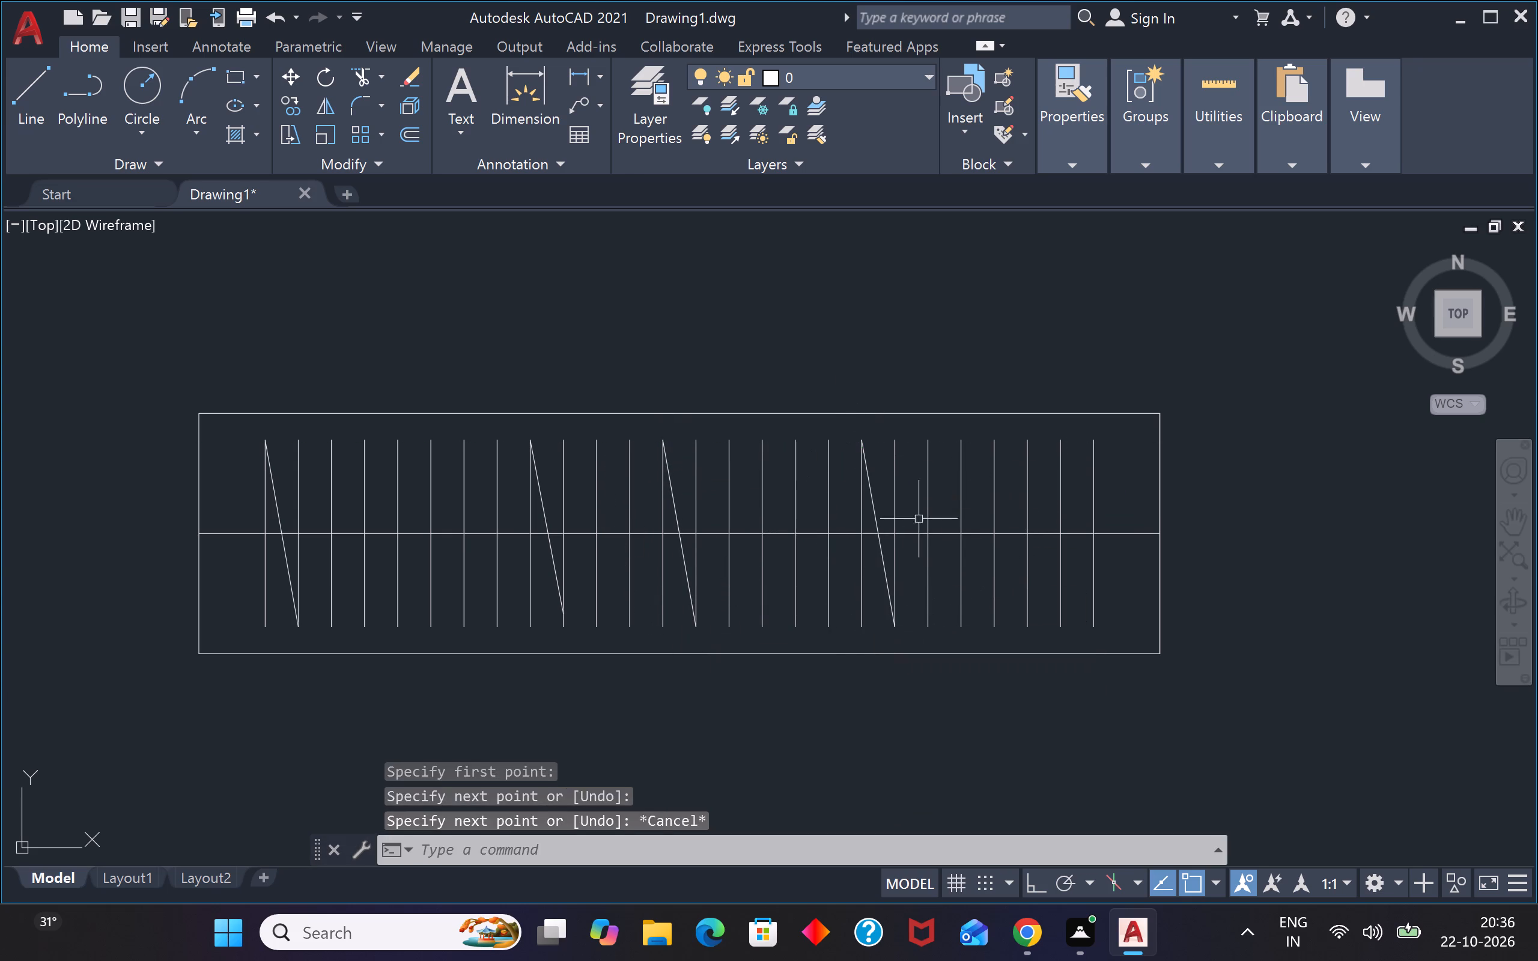
{"action": "key", "text": "space"}
{"action": "left_click", "coordinate": [927, 440]}
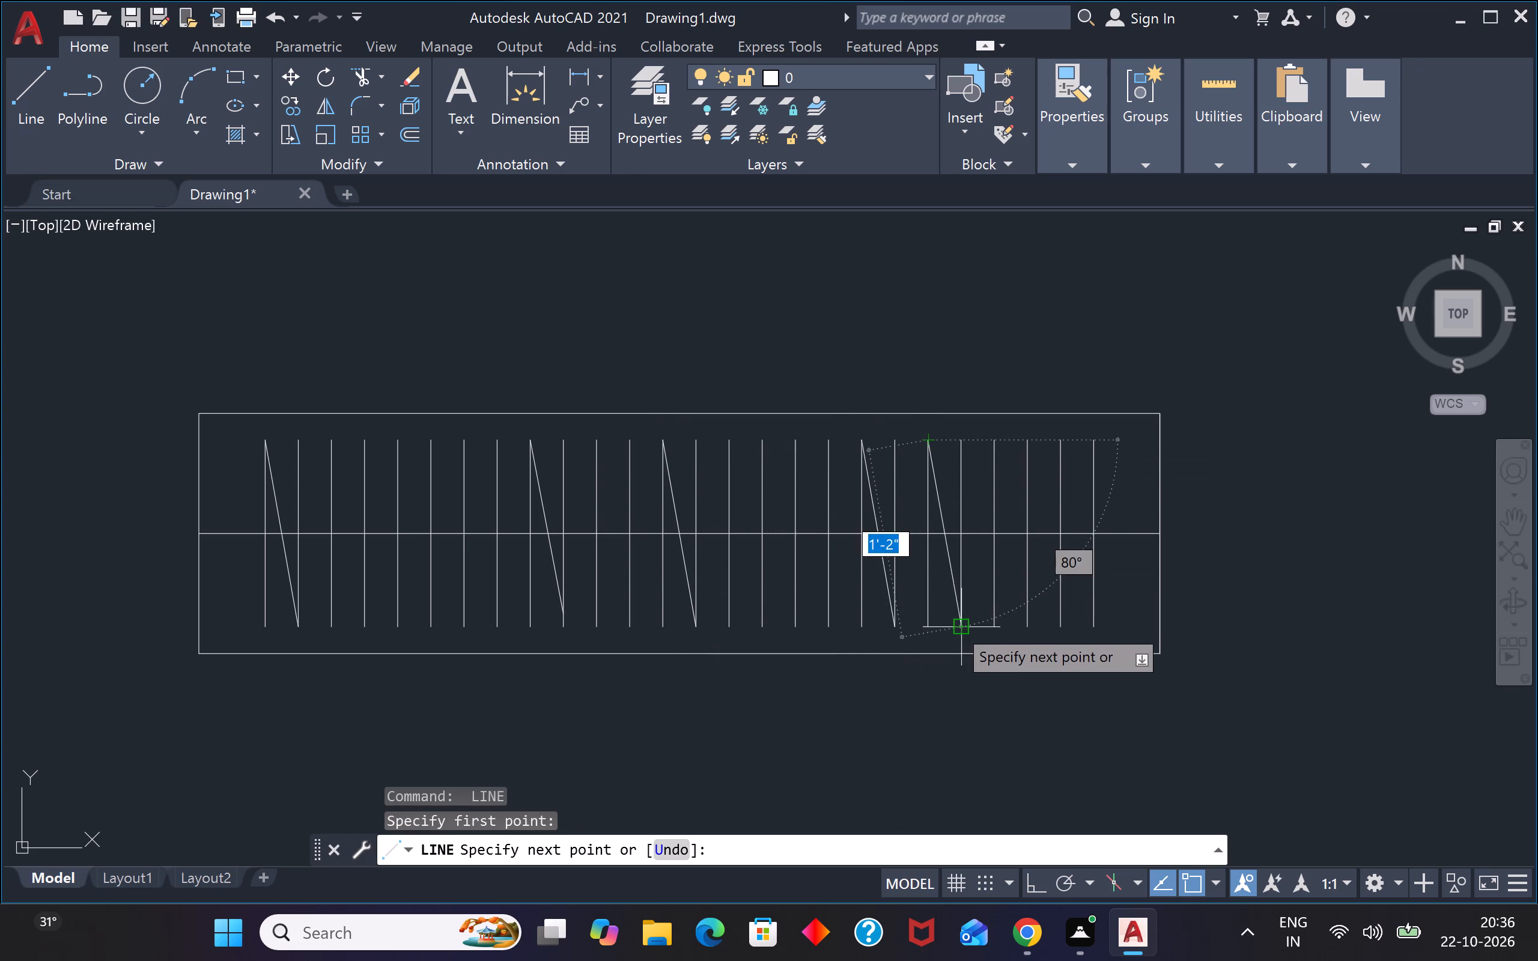
{"action": "left_click", "coordinate": [954, 625]}
{"action": "key", "text": "Escape"}
{"action": "key", "text": "space"}
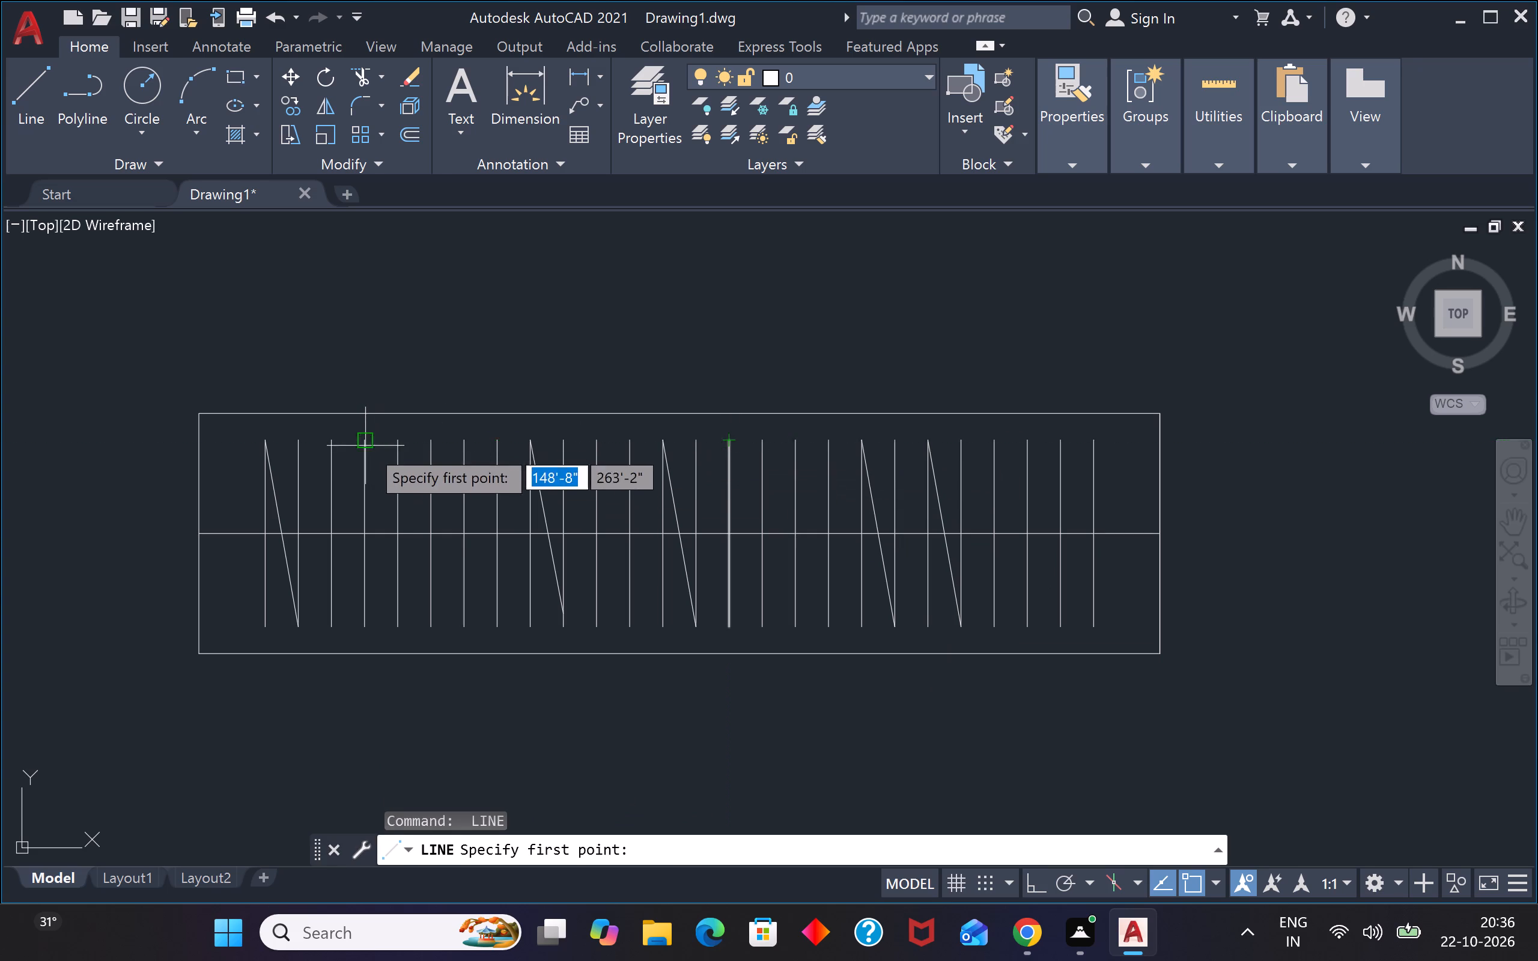
{"action": "left_click", "coordinate": [363, 442]}
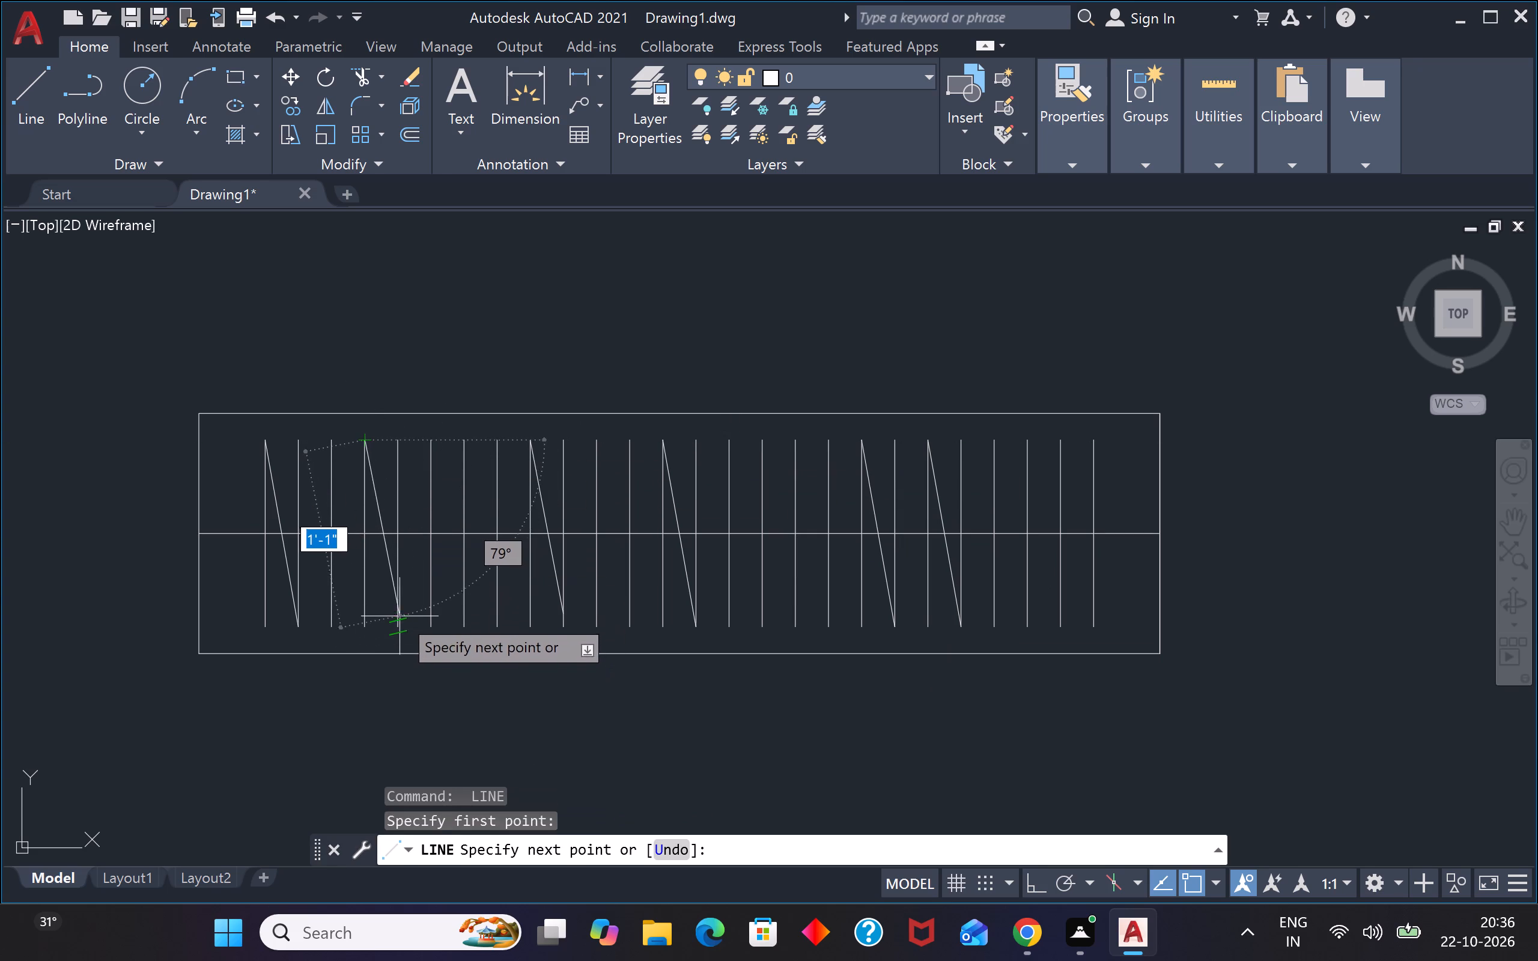
{"action": "left_click", "coordinate": [398, 631]}
{"action": "key", "text": "Escape"}
Join all the lines of the wardrobe unit, including its outline, hanger lines and diagonals.
{"action": "scroll", "coordinate": [603, 468], "scroll_direction": "down", "scroll_amount": 5}
{"action": "scroll", "coordinate": [657, 437], "scroll_direction": "up", "scroll_amount": 1}
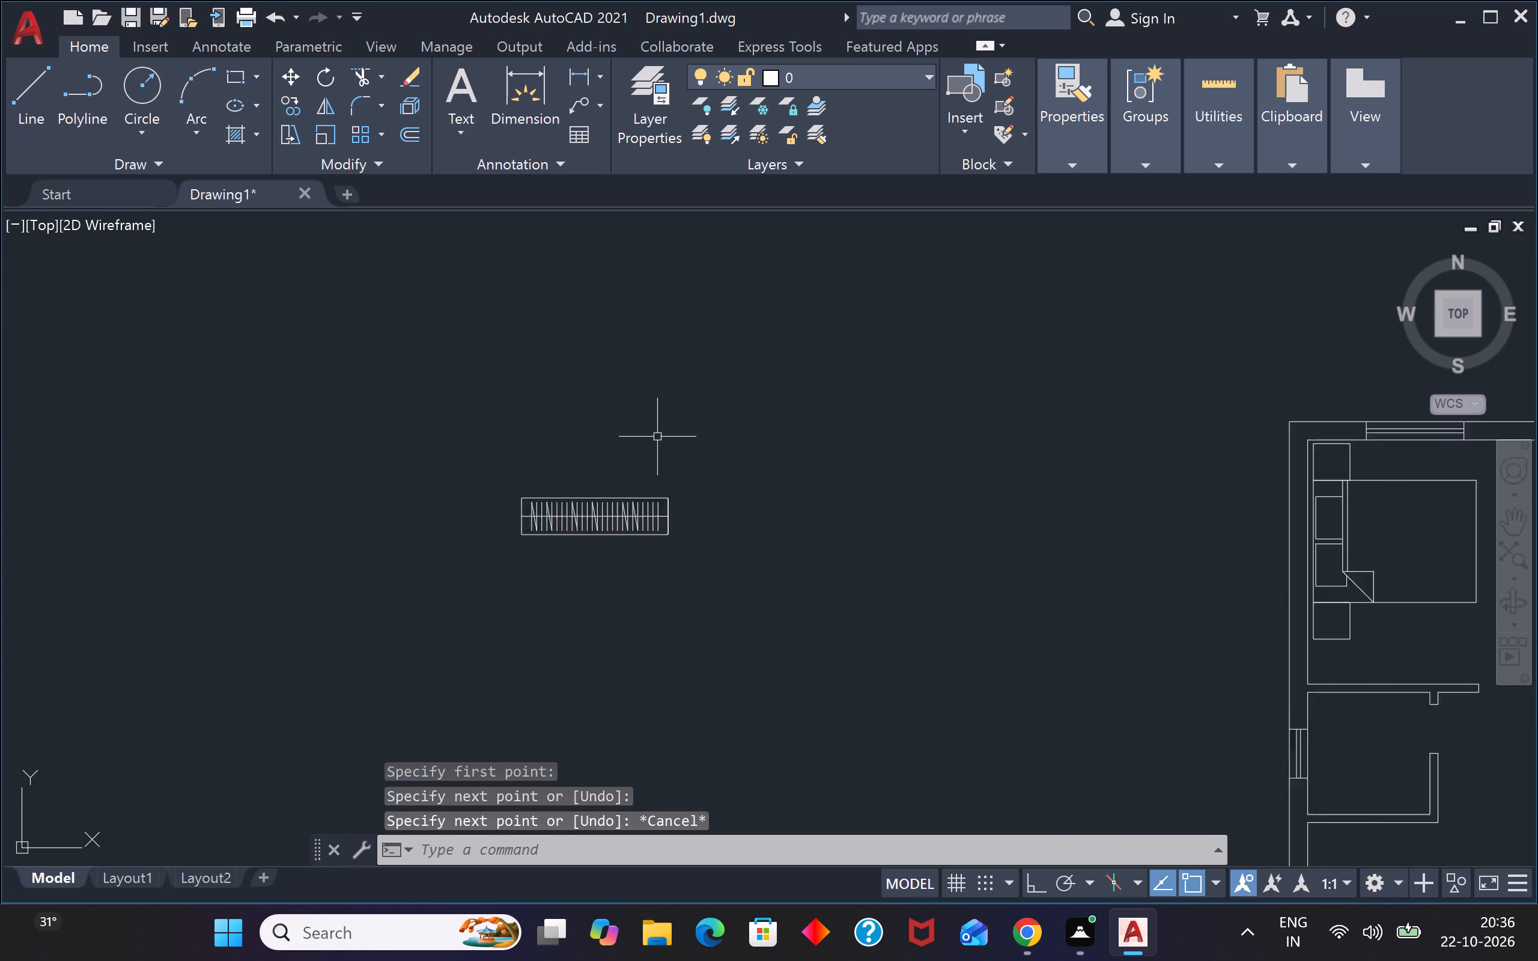
{"action": "scroll", "coordinate": [657, 437], "scroll_direction": "up", "scroll_amount": 1}
{"action": "left_click_drag", "start_coordinate": [705, 448], "coordinate": [694, 461]}
{"action": "left_click", "coordinate": [382, 622]}
{"action": "type", "text": "j"}
{"action": "key", "text": "space"}
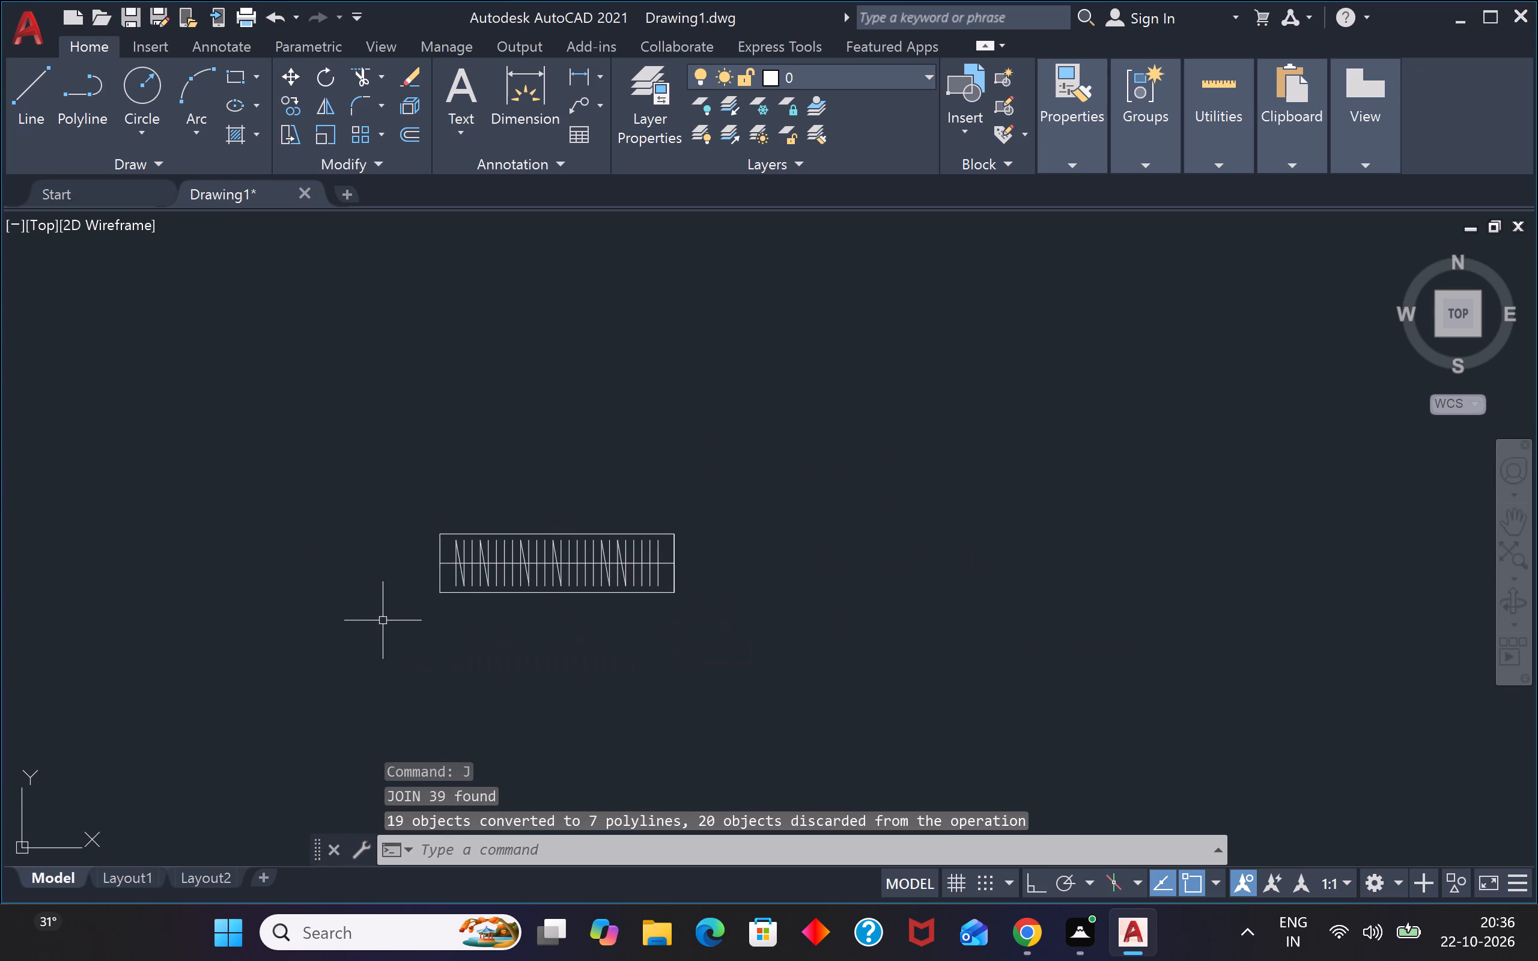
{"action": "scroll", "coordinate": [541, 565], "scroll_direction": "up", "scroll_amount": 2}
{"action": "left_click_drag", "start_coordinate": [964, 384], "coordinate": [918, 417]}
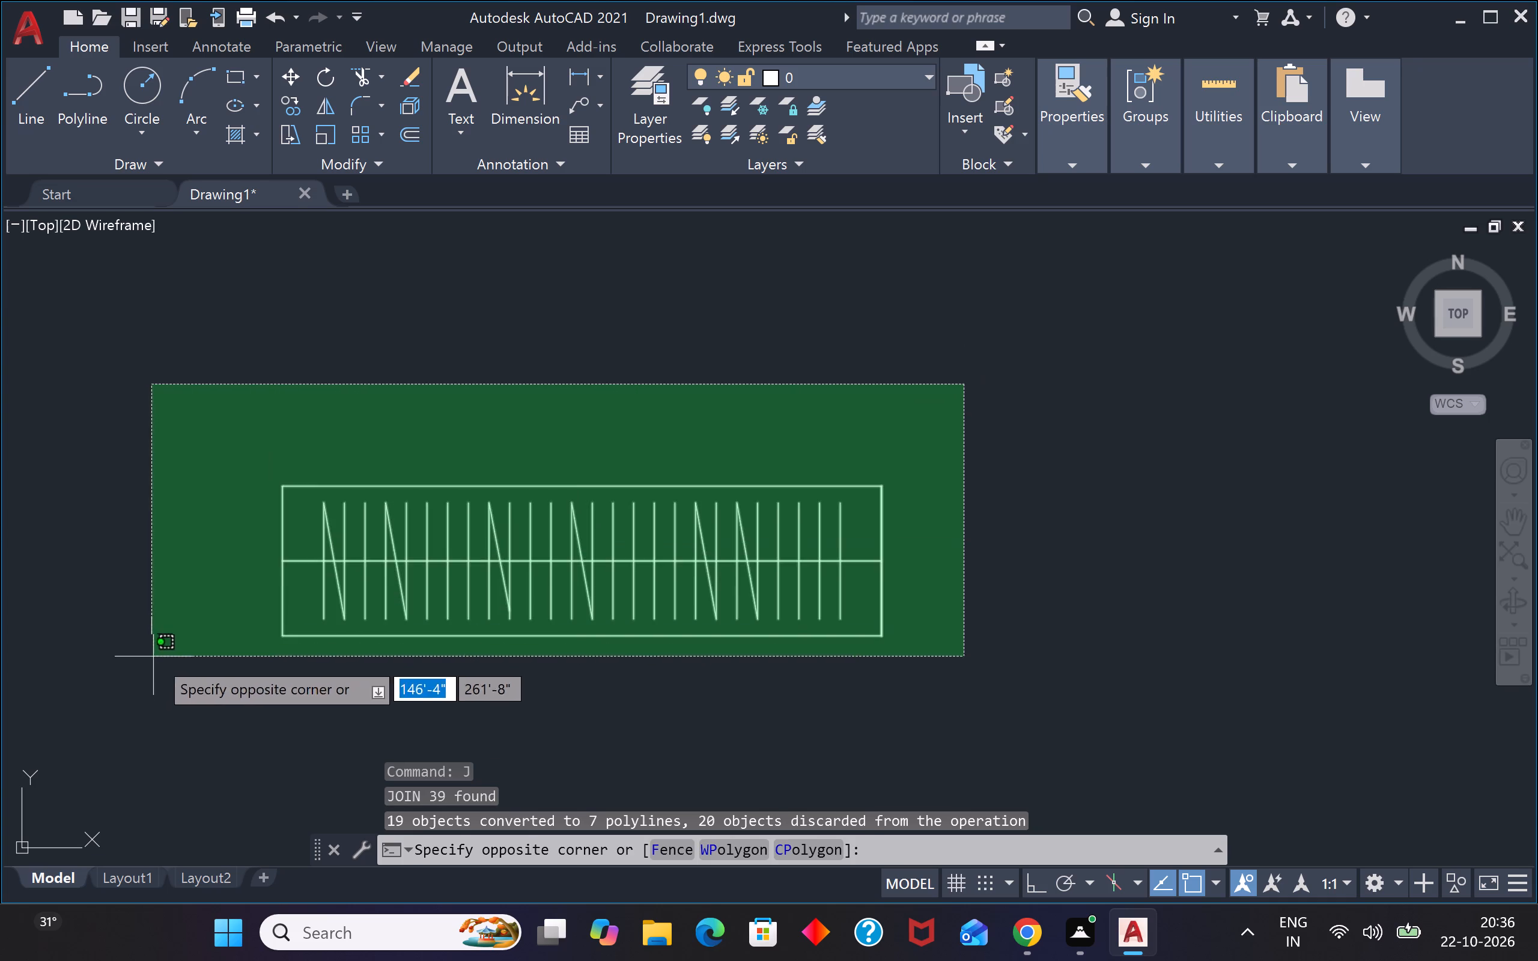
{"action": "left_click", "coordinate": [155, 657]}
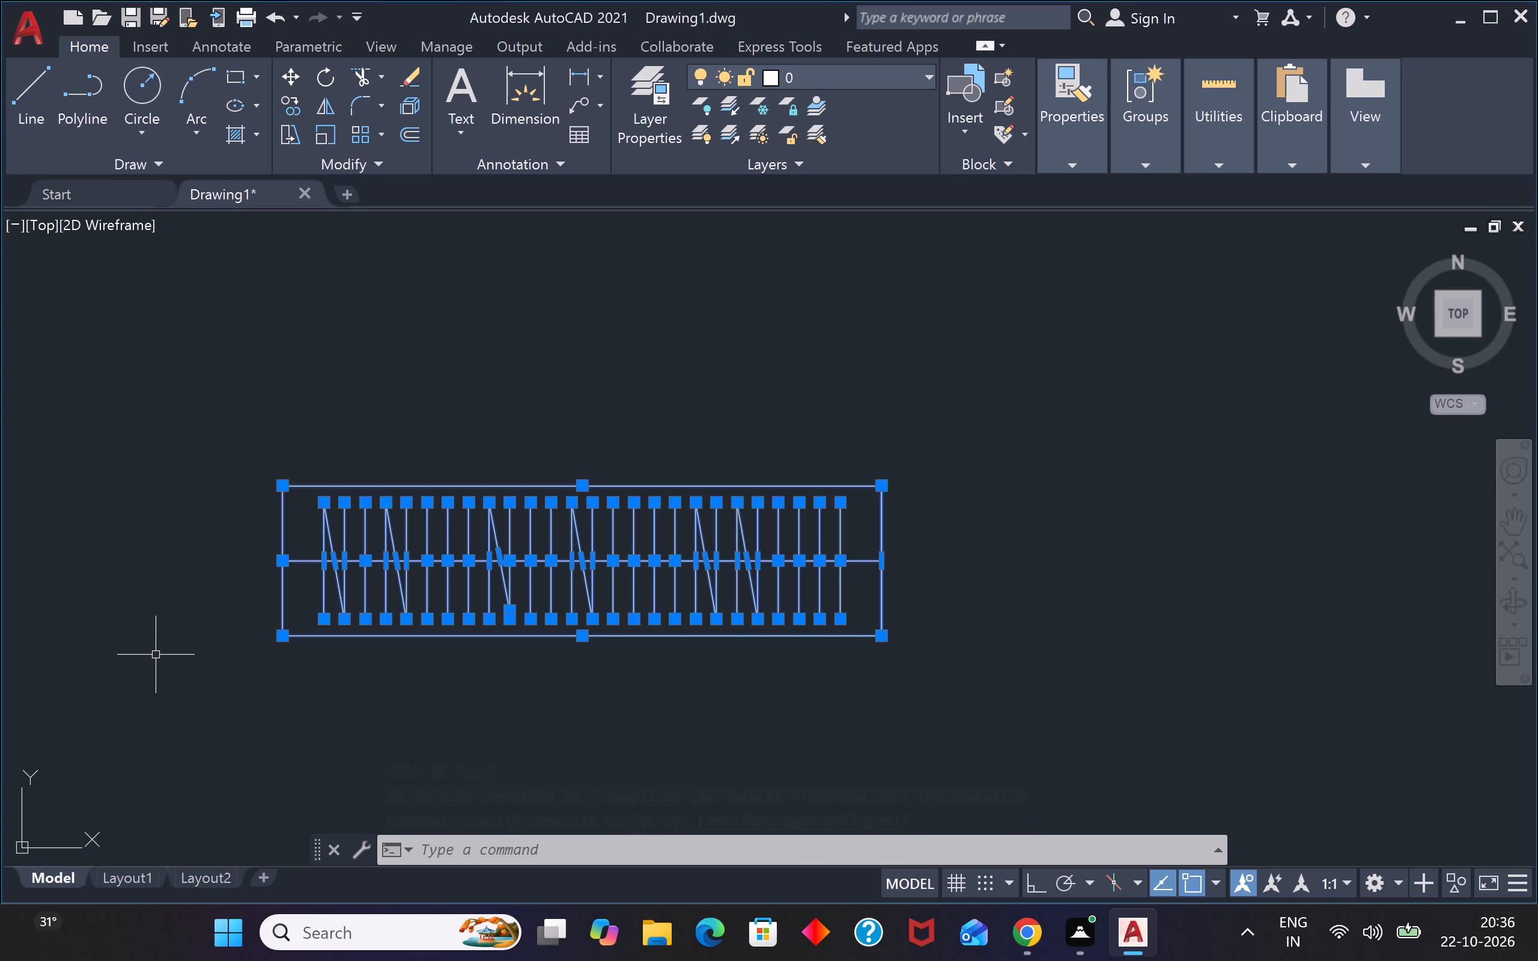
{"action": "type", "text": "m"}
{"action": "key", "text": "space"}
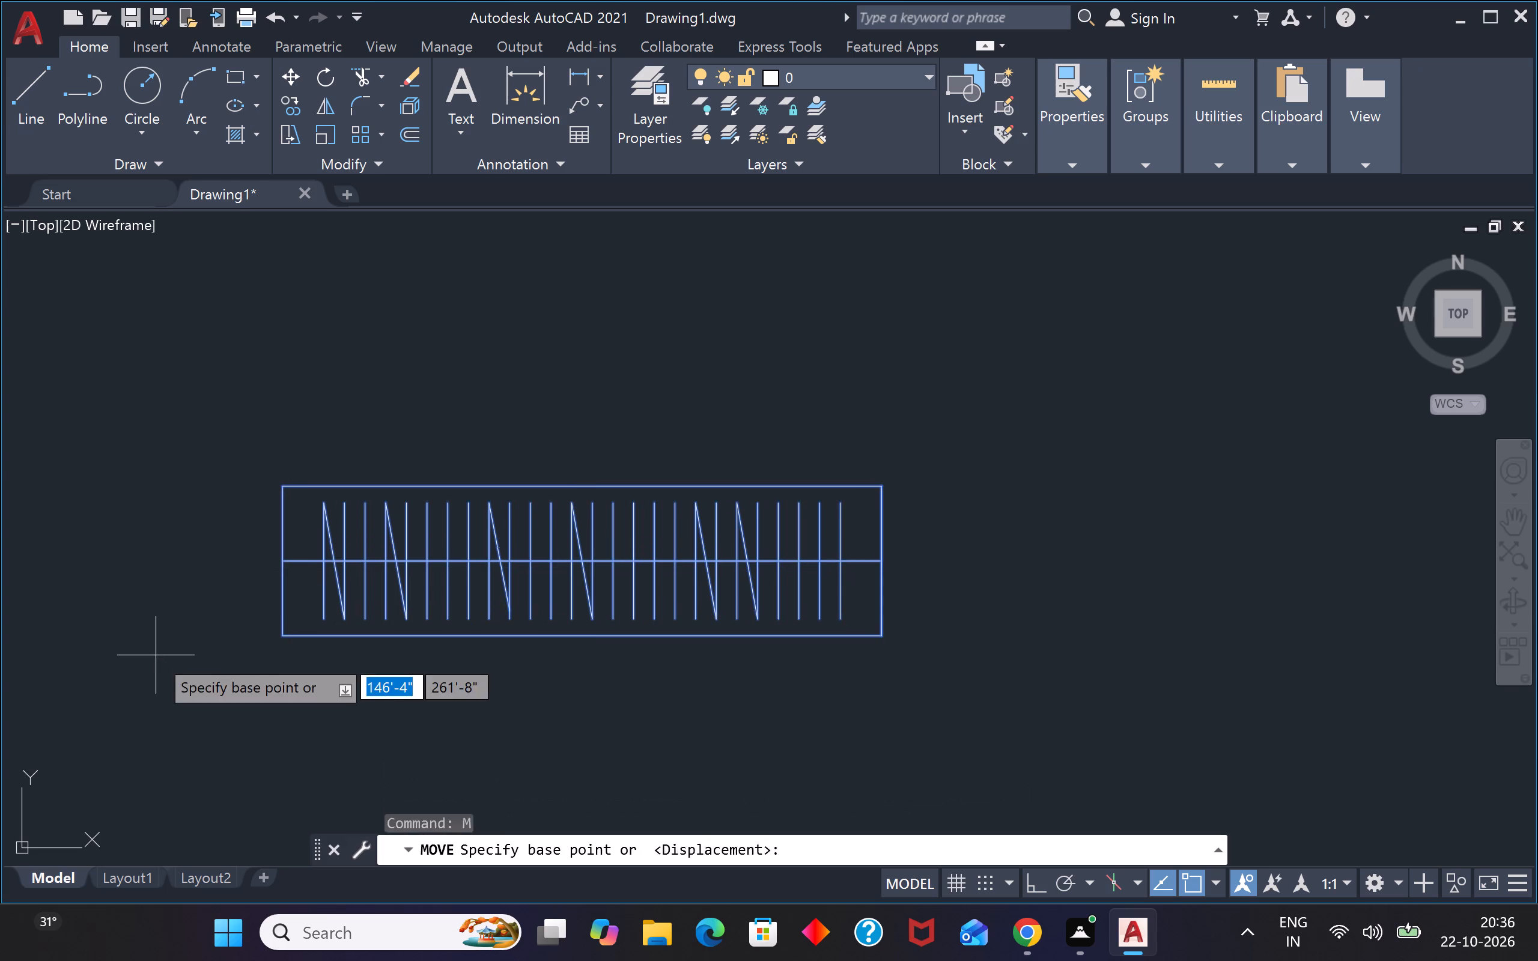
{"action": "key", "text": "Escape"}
Copy the wardrobe by its lower-left corner into the lower-left inner corner of the left bedroom.
{"action": "left_click_drag", "start_coordinate": [953, 445], "coordinate": [949, 451]}
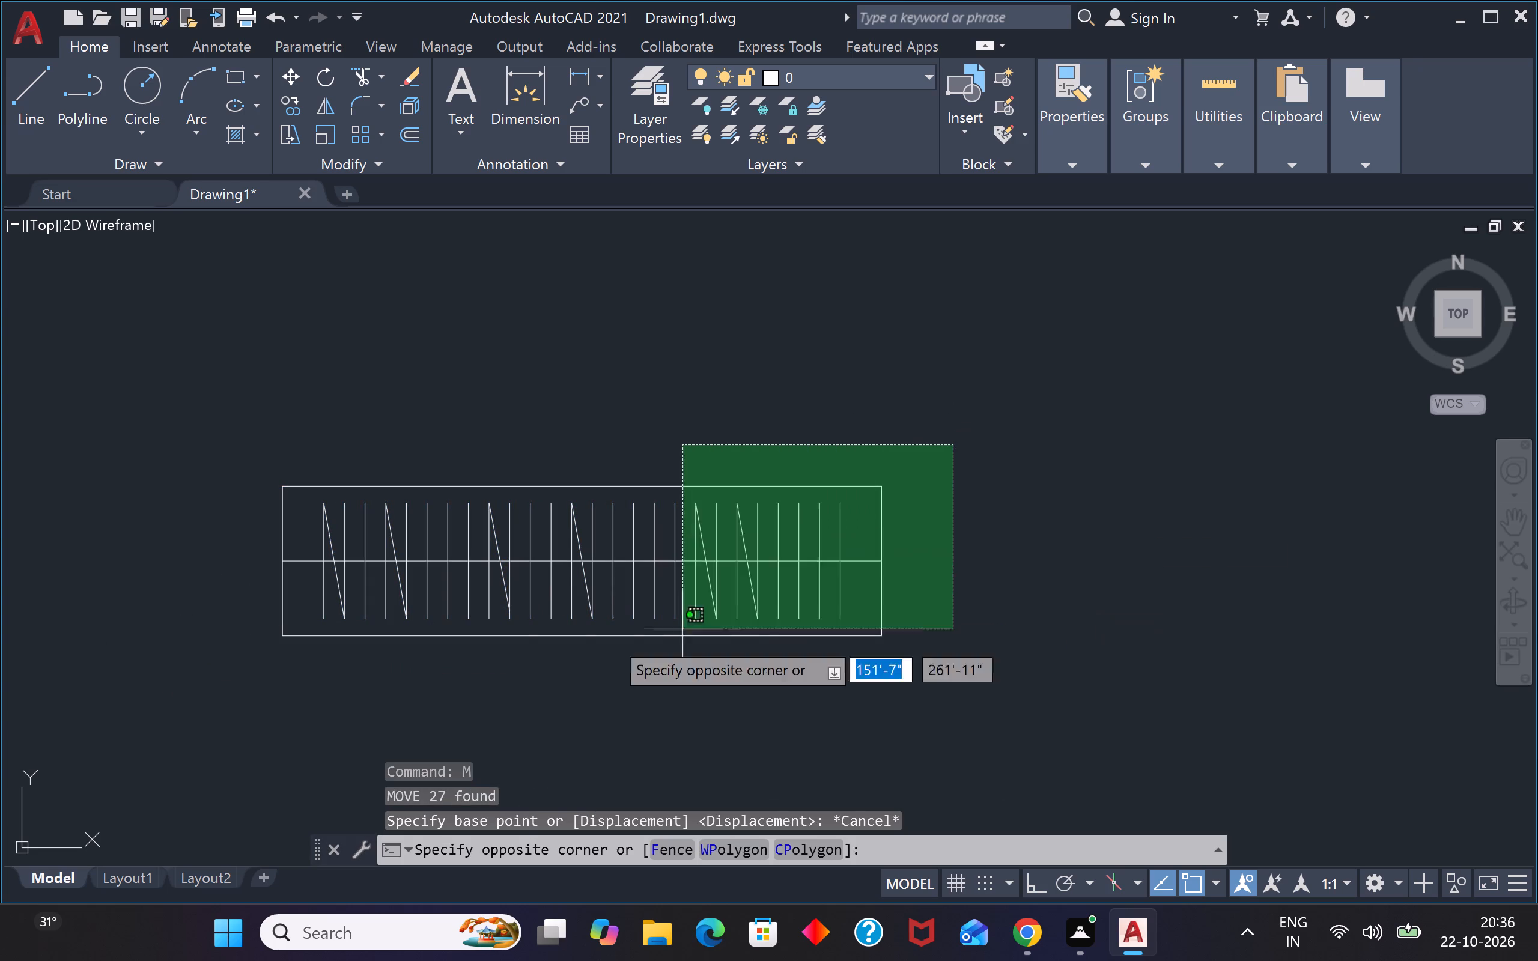
{"action": "left_click", "coordinate": [243, 696]}
{"action": "type", "text": "co"}
{"action": "key", "text": "Return"}
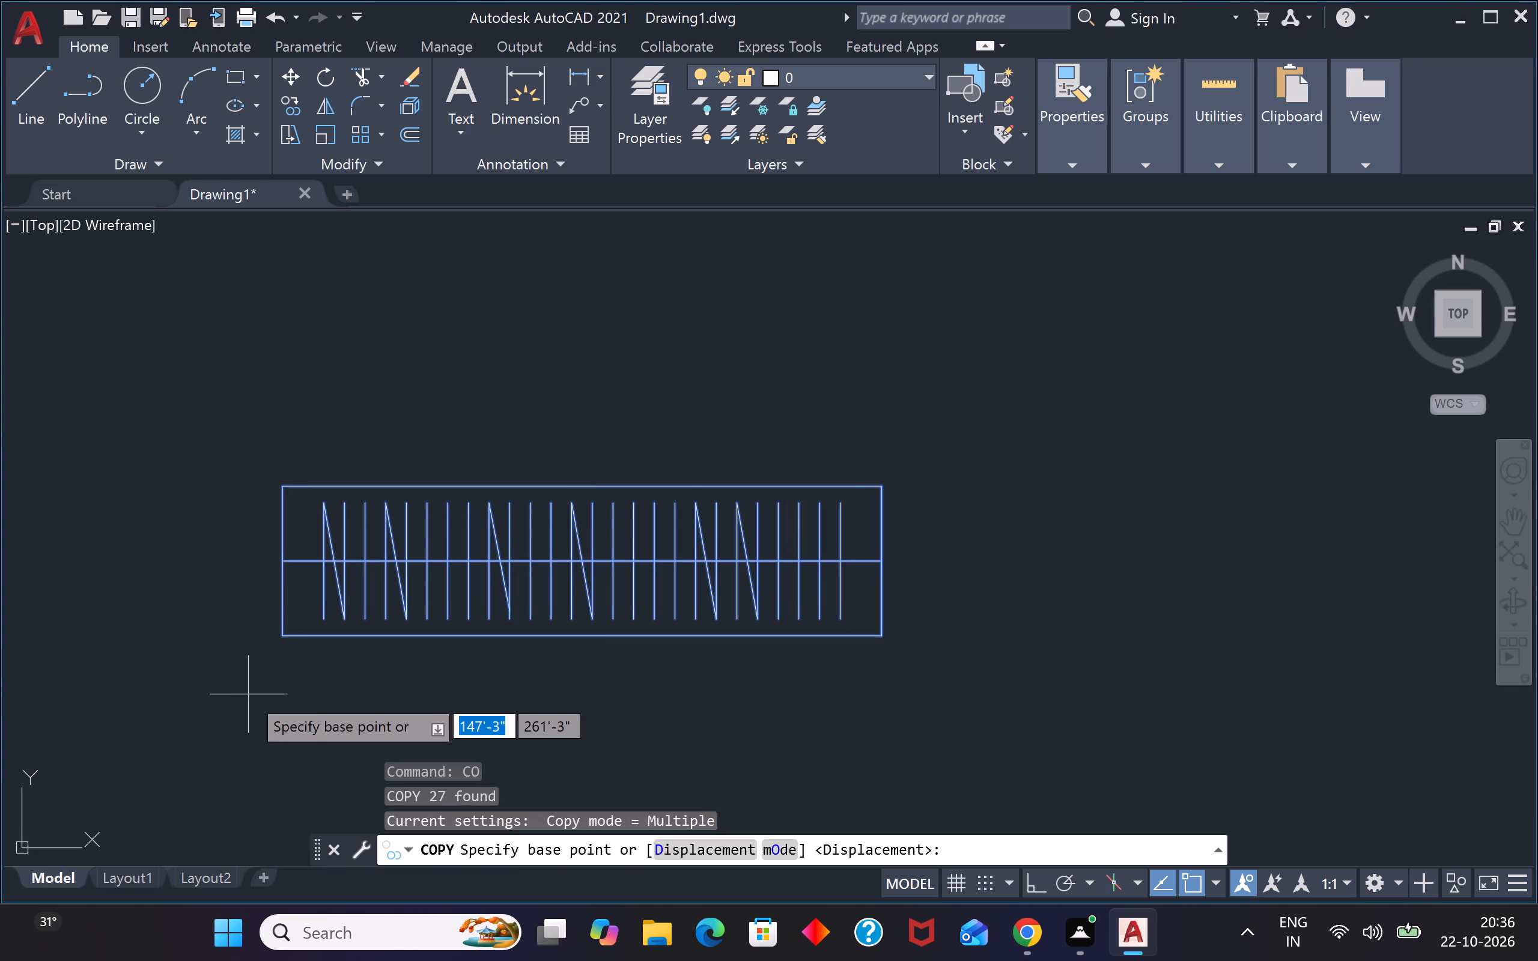
{"action": "left_click", "coordinate": [281, 641]}
{"action": "scroll", "coordinate": [320, 640], "scroll_direction": "down", "scroll_amount": 4}
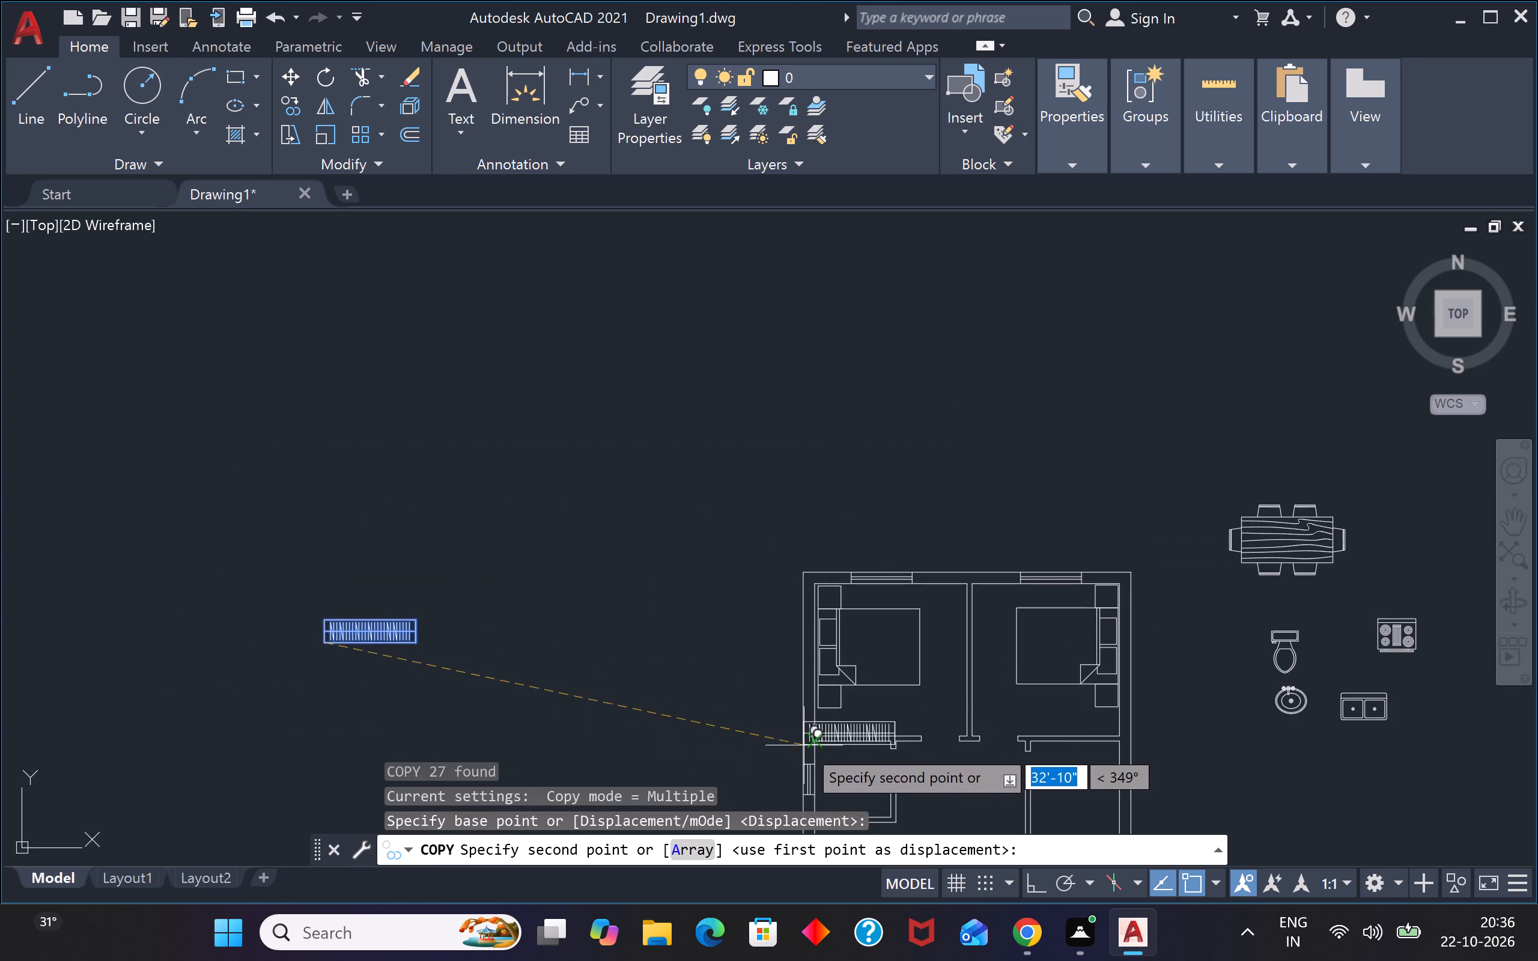
{"action": "scroll", "coordinate": [804, 741], "scroll_direction": "up", "scroll_amount": 4}
{"action": "left_click", "coordinate": [869, 712]}
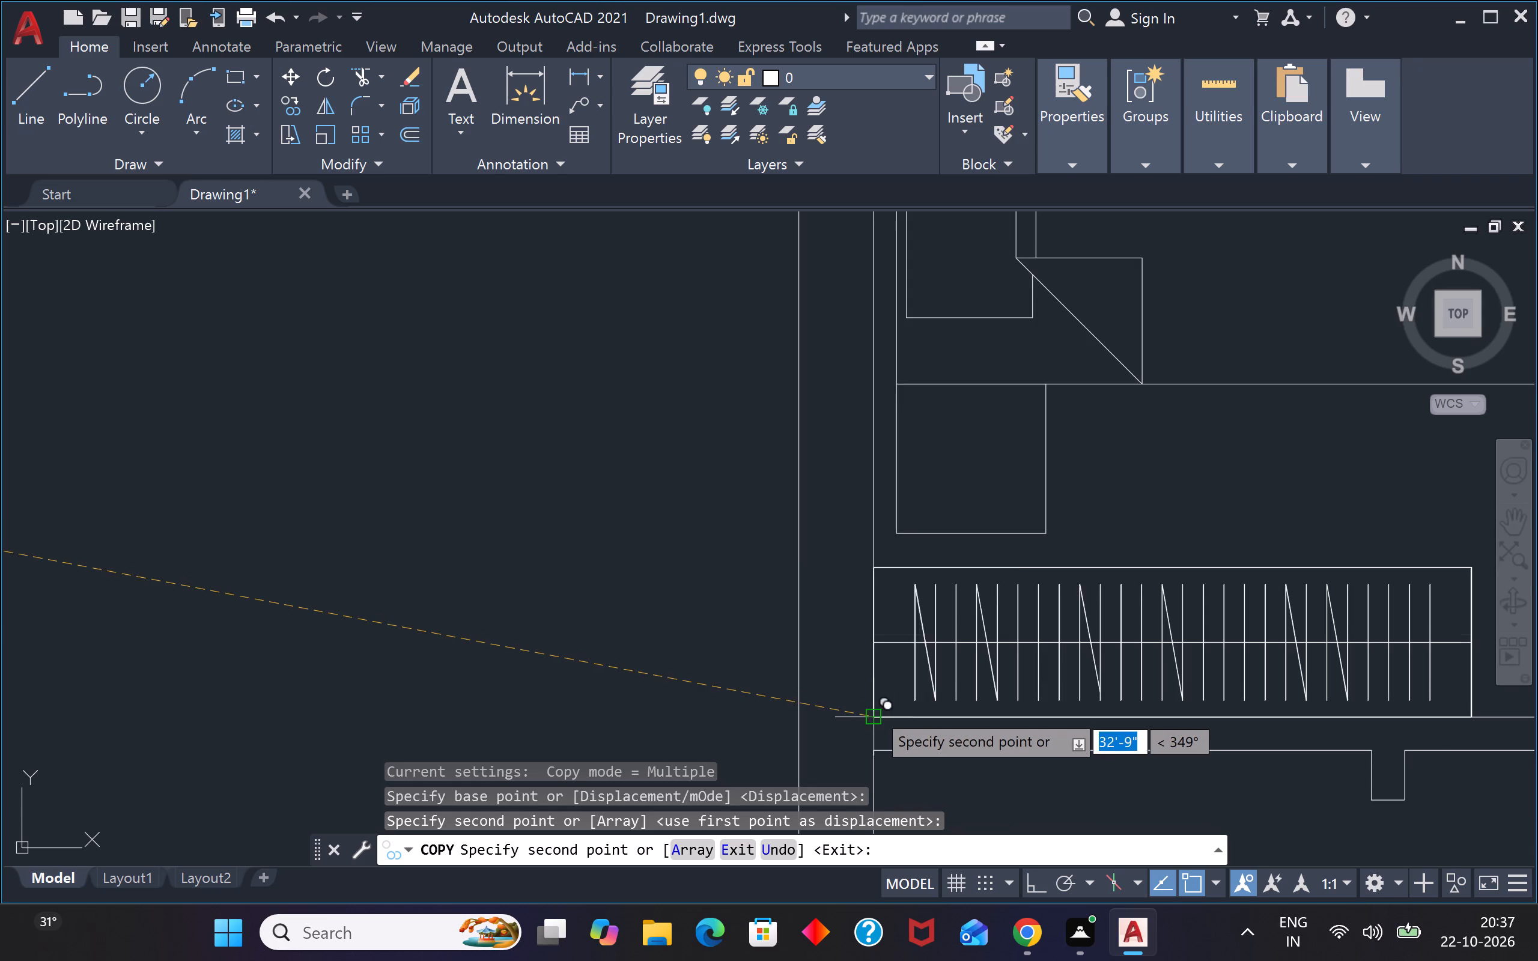
{"action": "scroll", "coordinate": [874, 709], "scroll_direction": "down", "scroll_amount": 5}
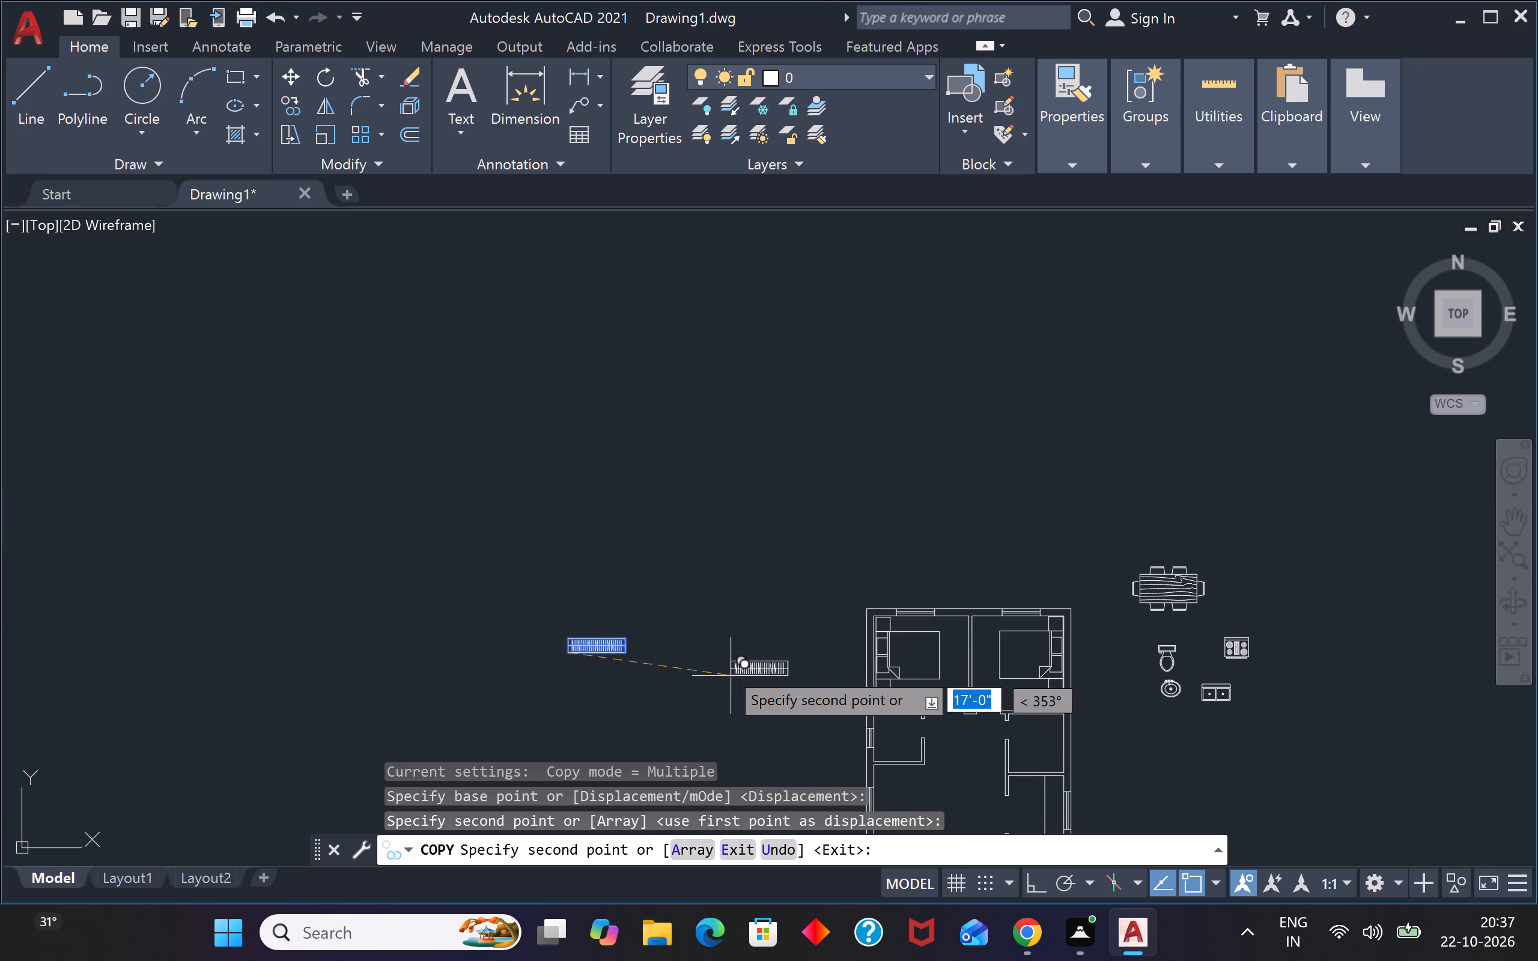
{"action": "scroll", "coordinate": [828, 638], "scroll_direction": "down", "scroll_amount": 3}
{"action": "scroll", "coordinate": [882, 681], "scroll_direction": "up", "scroll_amount": 4}
{"action": "key", "text": "Escape"}
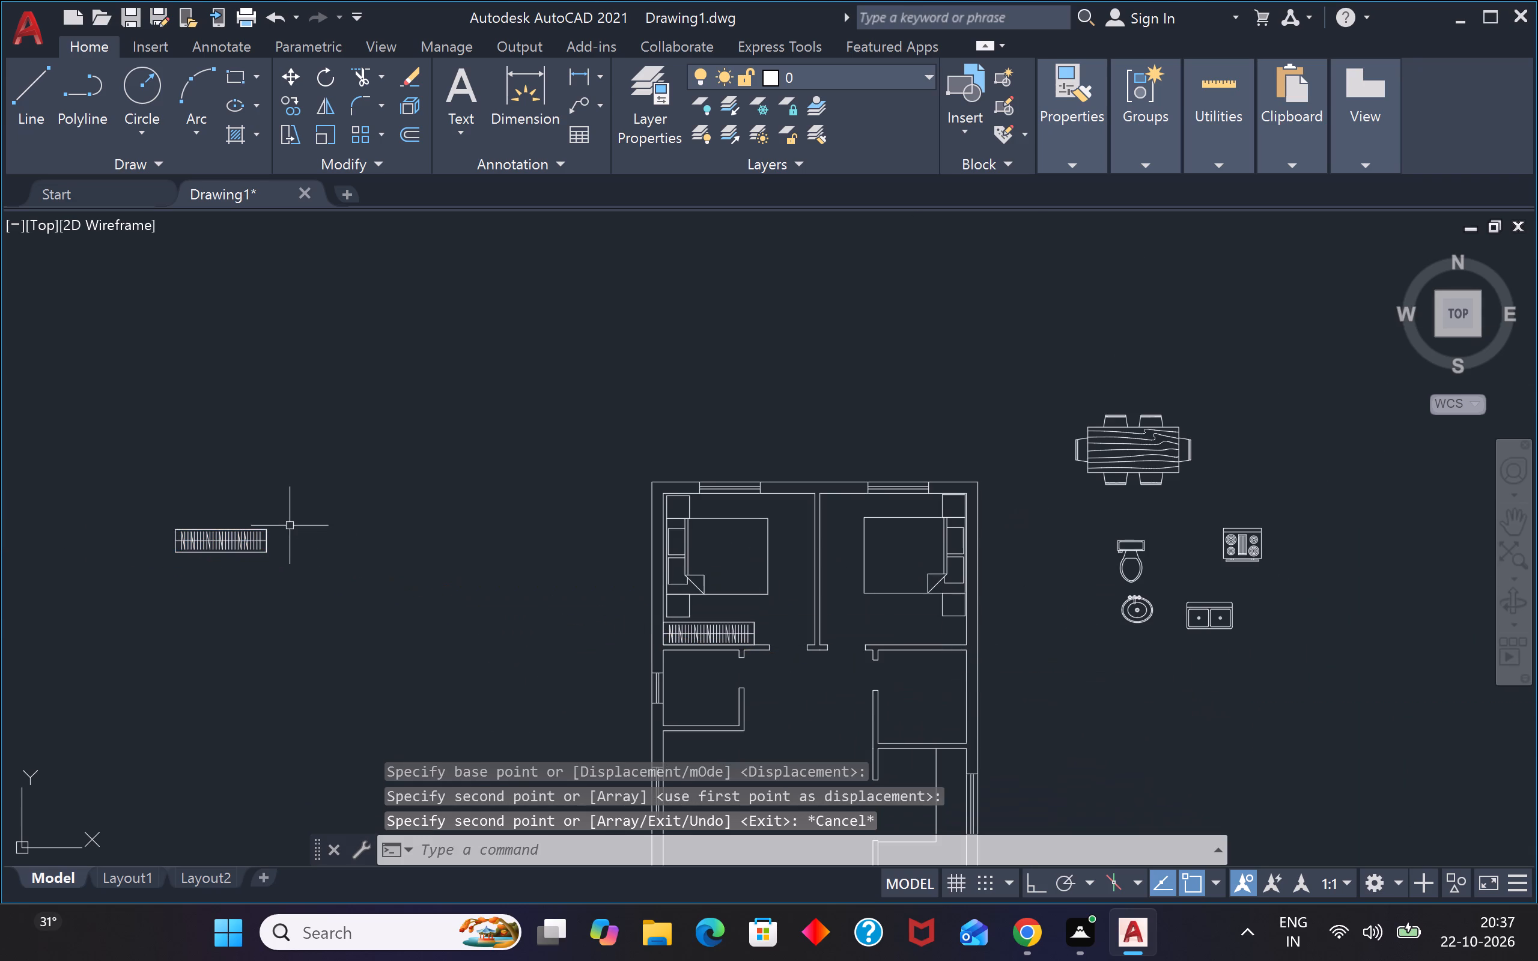
Copy the original wardrobe by its lower-right corner into the lower-right inner corner of the right bedroom.
{"action": "left_click_drag", "start_coordinate": [321, 500], "coordinate": [311, 506]}
{"action": "left_click", "coordinate": [94, 584]}
{"action": "key", "text": "c"}
{"action": "key", "text": "o"}
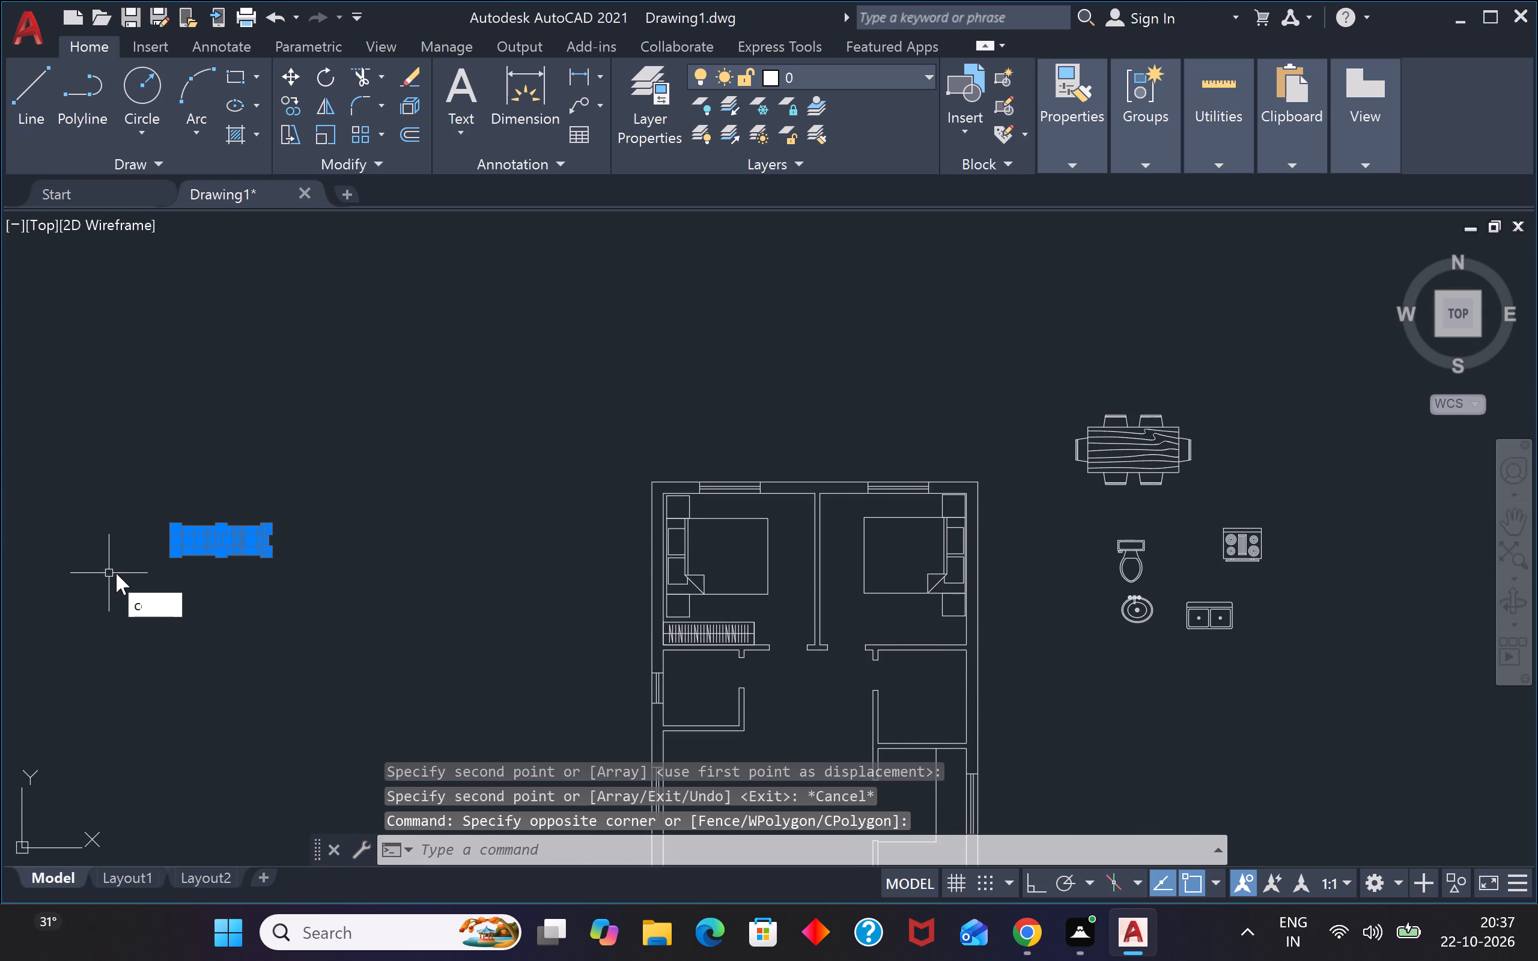
{"action": "key", "text": "Return"}
{"action": "scroll", "coordinate": [252, 562], "scroll_direction": "up", "scroll_amount": 4}
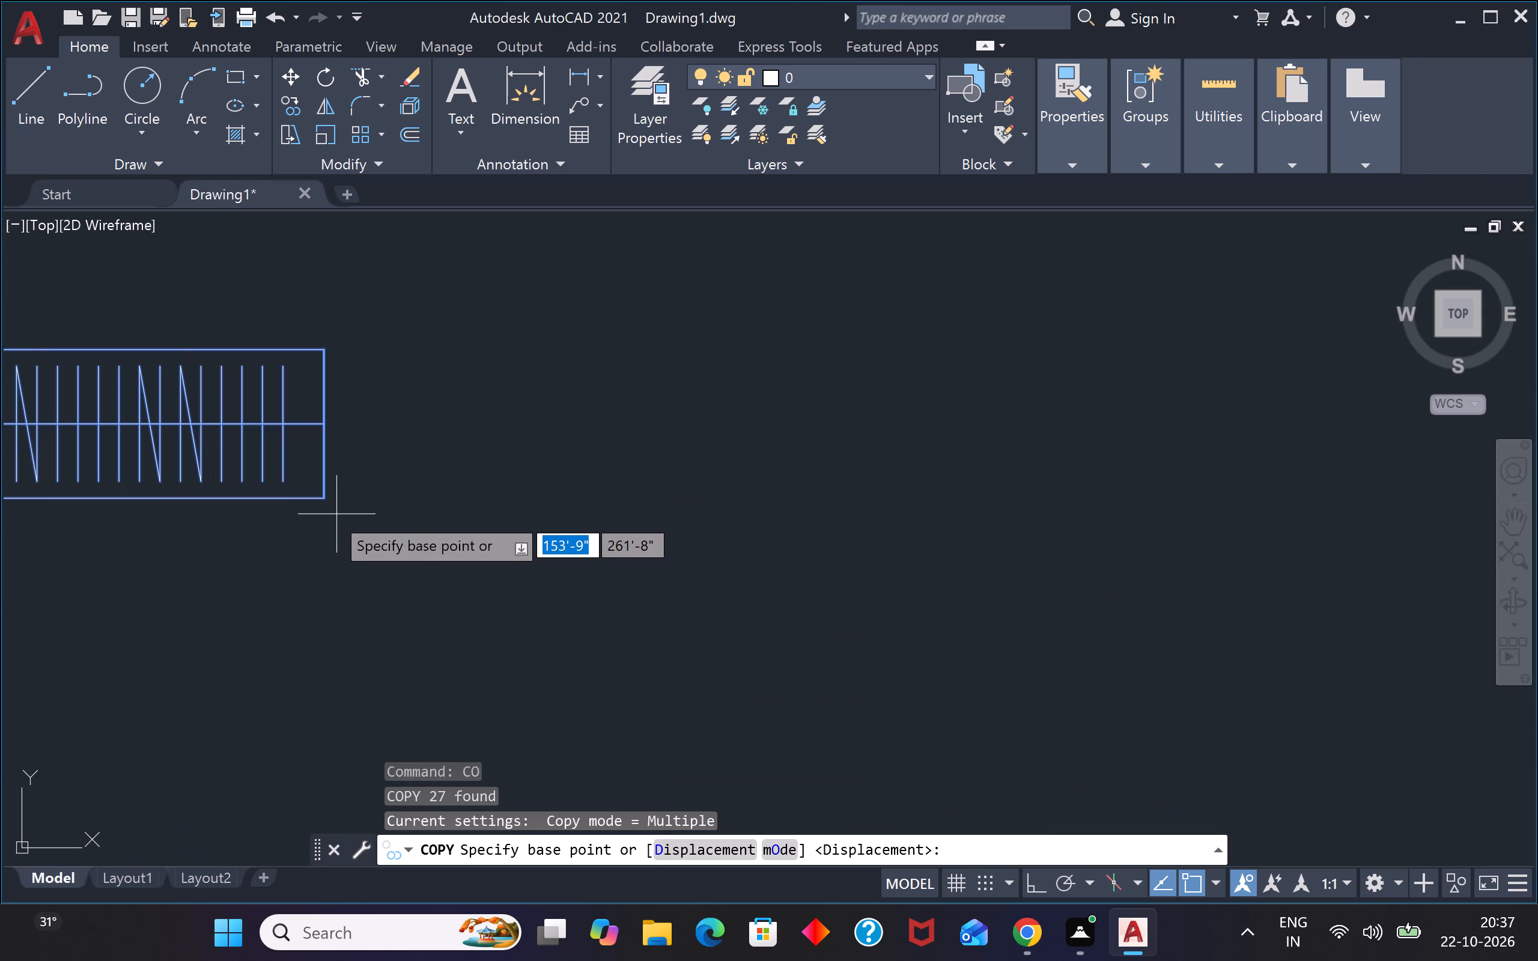
{"action": "left_click", "coordinate": [323, 502]}
{"action": "scroll", "coordinate": [329, 493], "scroll_direction": "down", "scroll_amount": 5}
{"action": "scroll", "coordinate": [801, 562], "scroll_direction": "up", "scroll_amount": 3}
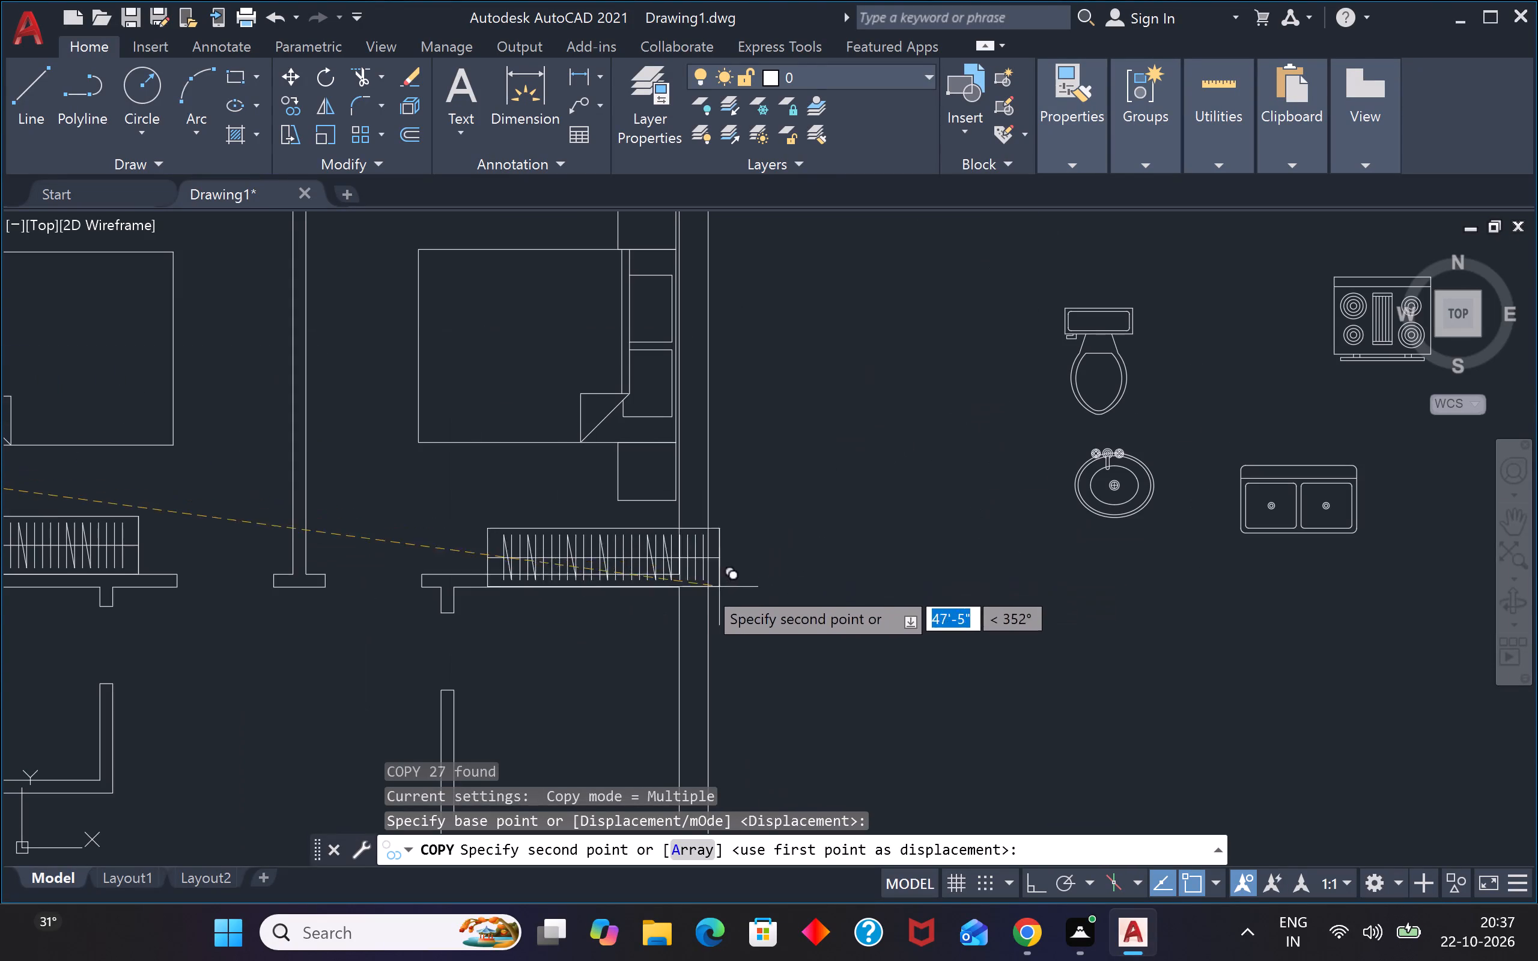
{"action": "scroll", "coordinate": [663, 553], "scroll_direction": "up", "scroll_amount": 3}
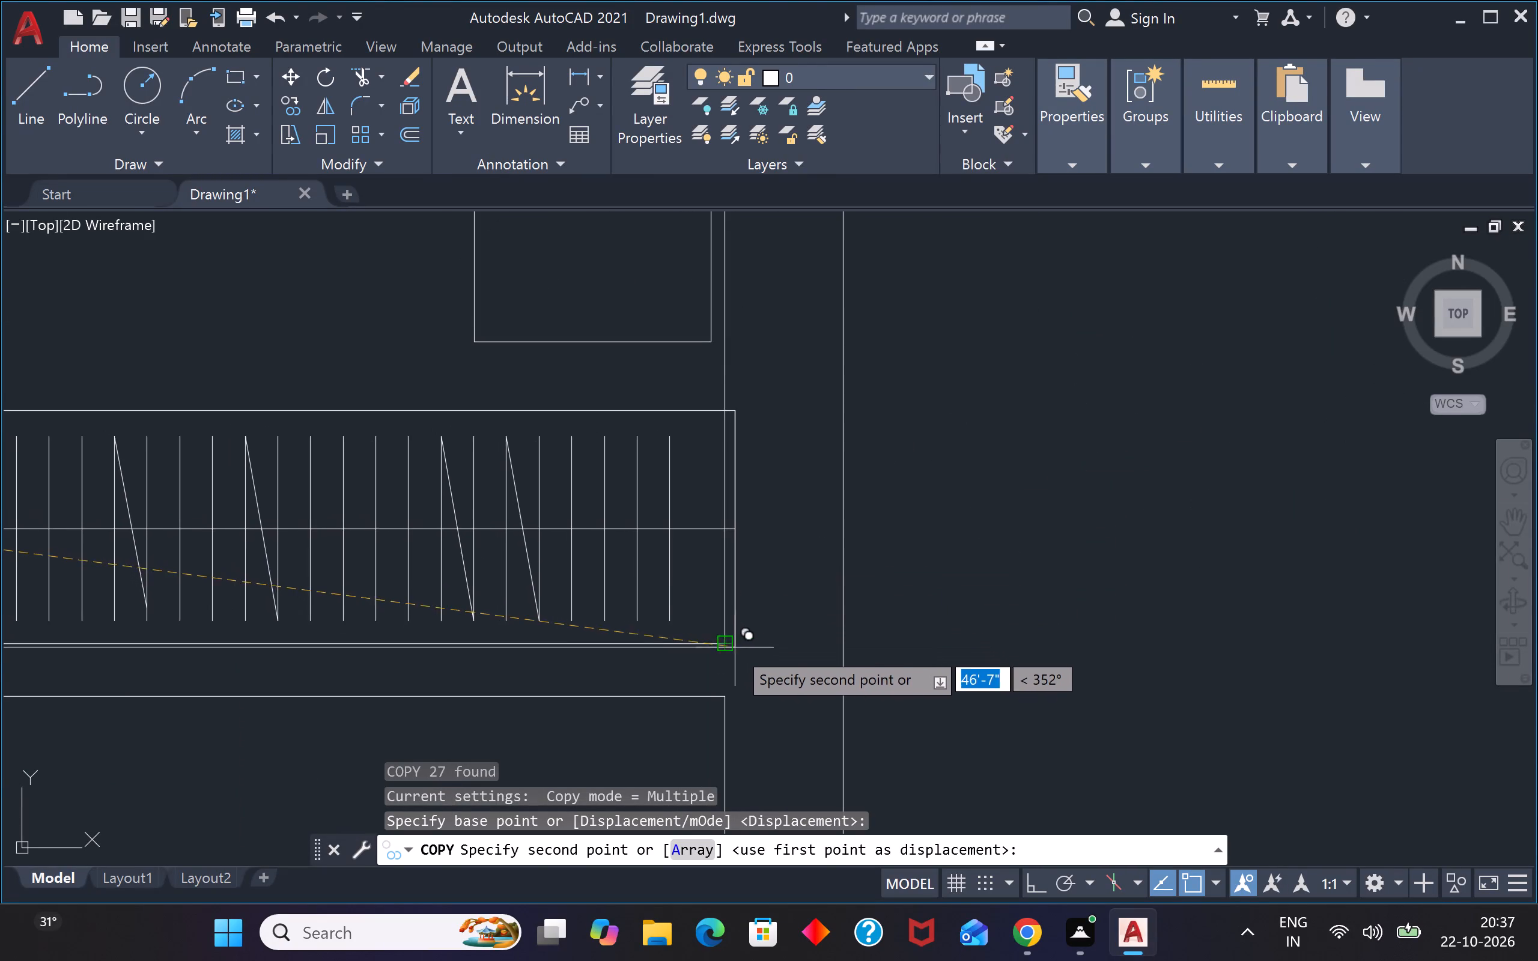
{"action": "left_click", "coordinate": [722, 643]}
{"action": "scroll", "coordinate": [712, 637], "scroll_direction": "down", "scroll_amount": 4}
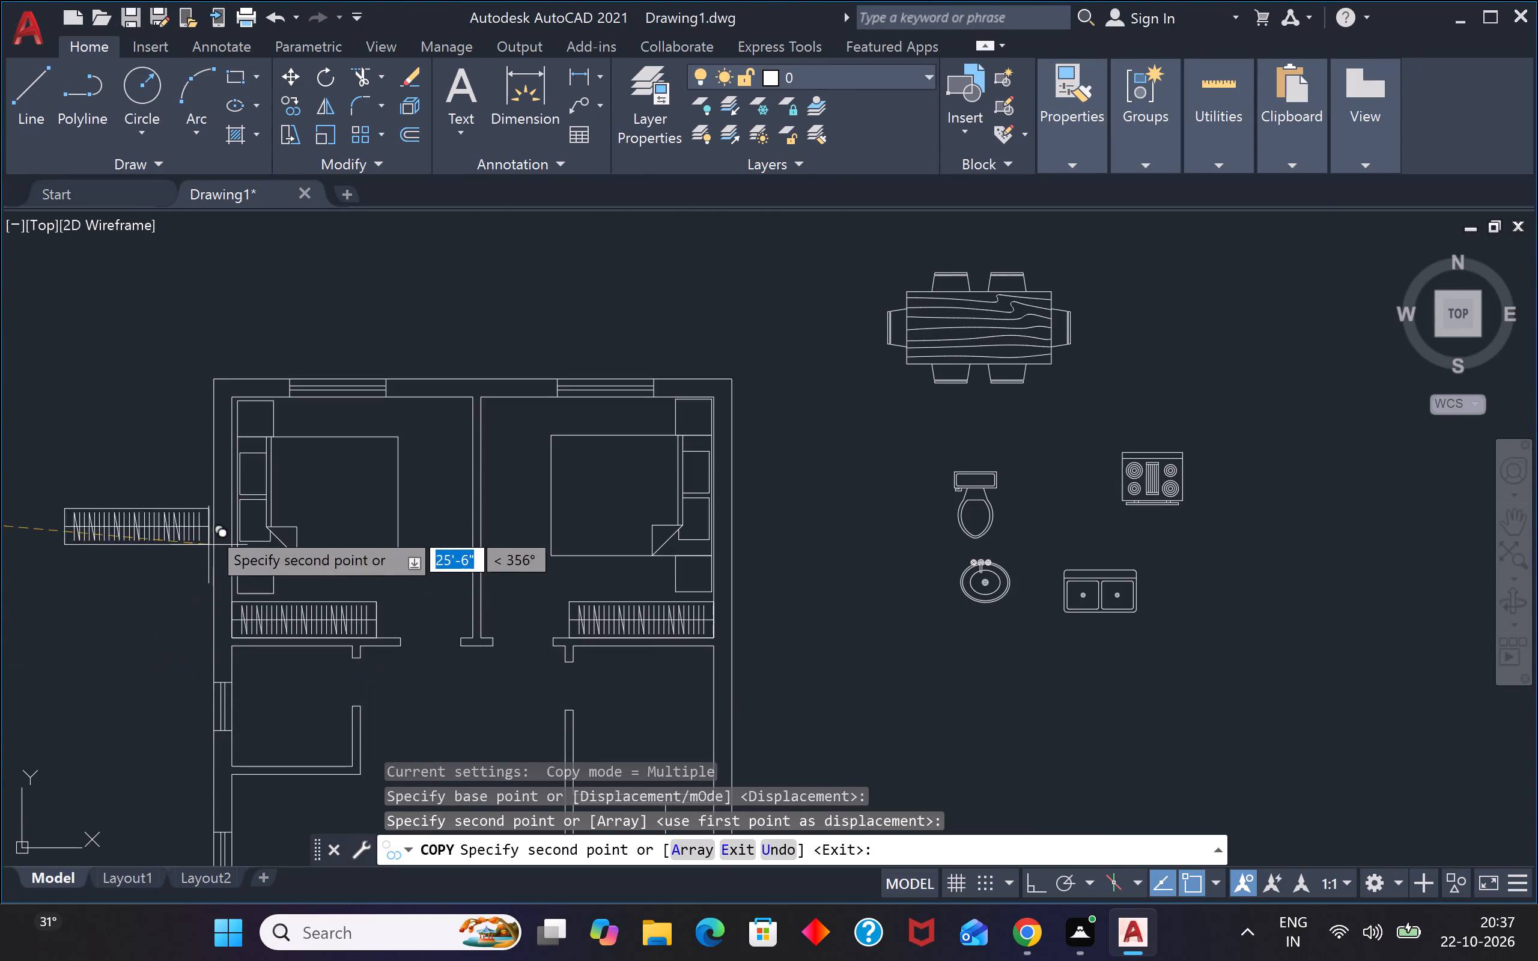
{"action": "key", "text": "Escape"}
Rotate the original wardrobe outside the plan by 270° about its upper-right corner so it stands vertically.
{"action": "scroll", "coordinate": [208, 527], "scroll_direction": "down", "scroll_amount": 5}
{"action": "scroll", "coordinate": [93, 520], "scroll_direction": "up", "scroll_amount": 3}
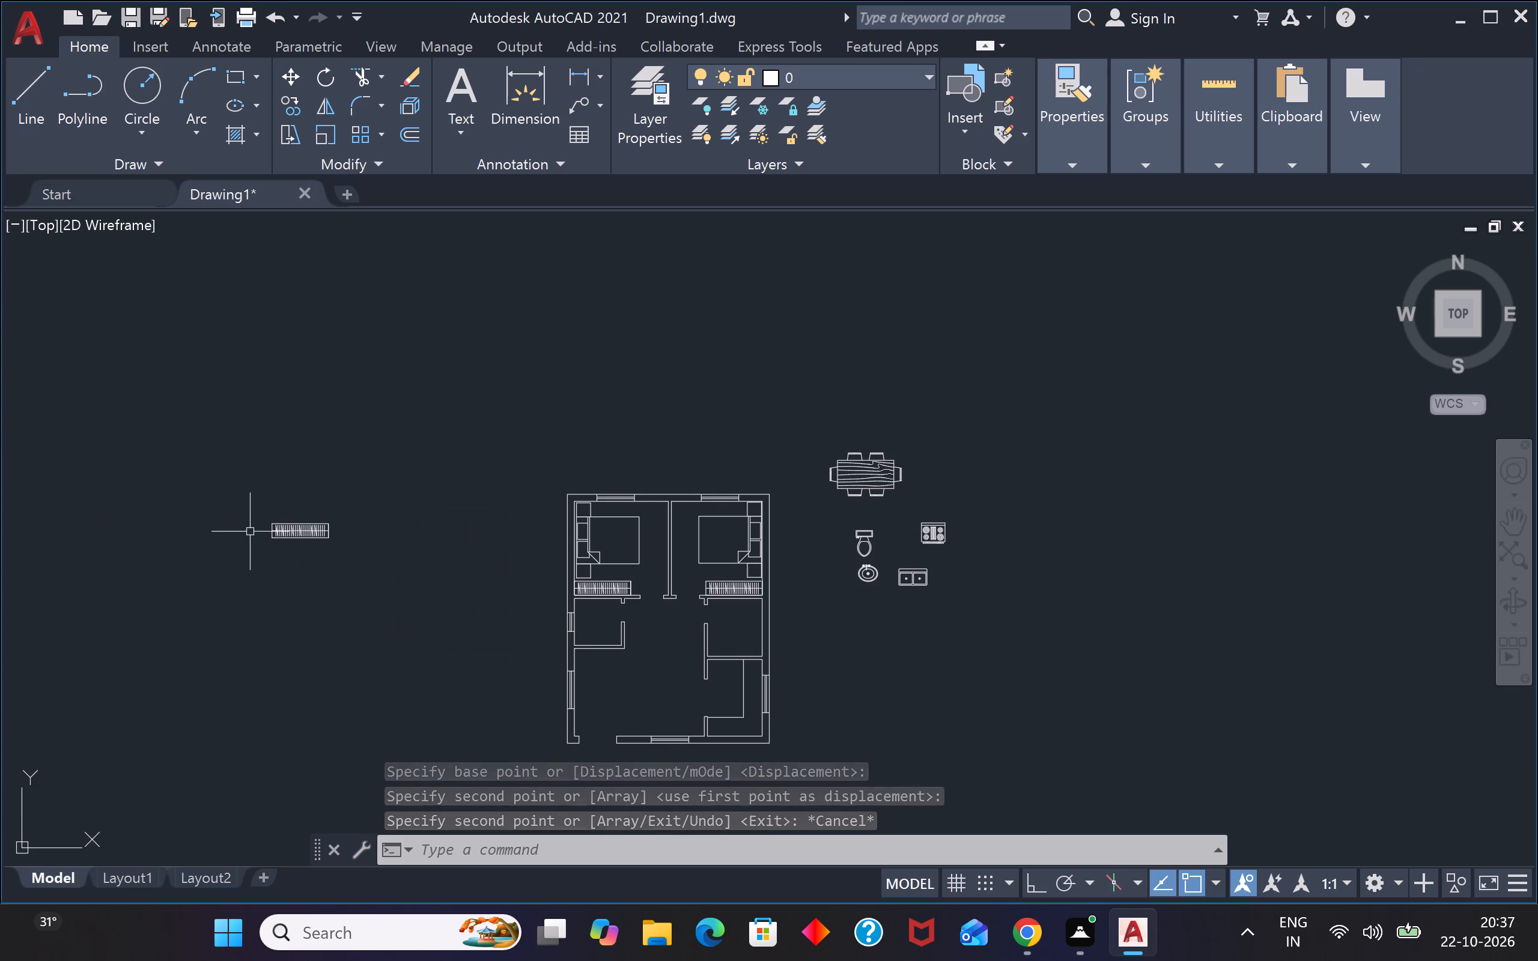
{"action": "scroll", "coordinate": [250, 531], "scroll_direction": "up", "scroll_amount": 3}
{"action": "left_click_drag", "start_coordinate": [655, 407], "coordinate": [644, 416]}
{"action": "left_click", "coordinate": [275, 637]}
{"action": "type", "text": "ro"}
{"action": "key", "text": "Return"}
{"action": "left_click", "coordinate": [567, 503]}
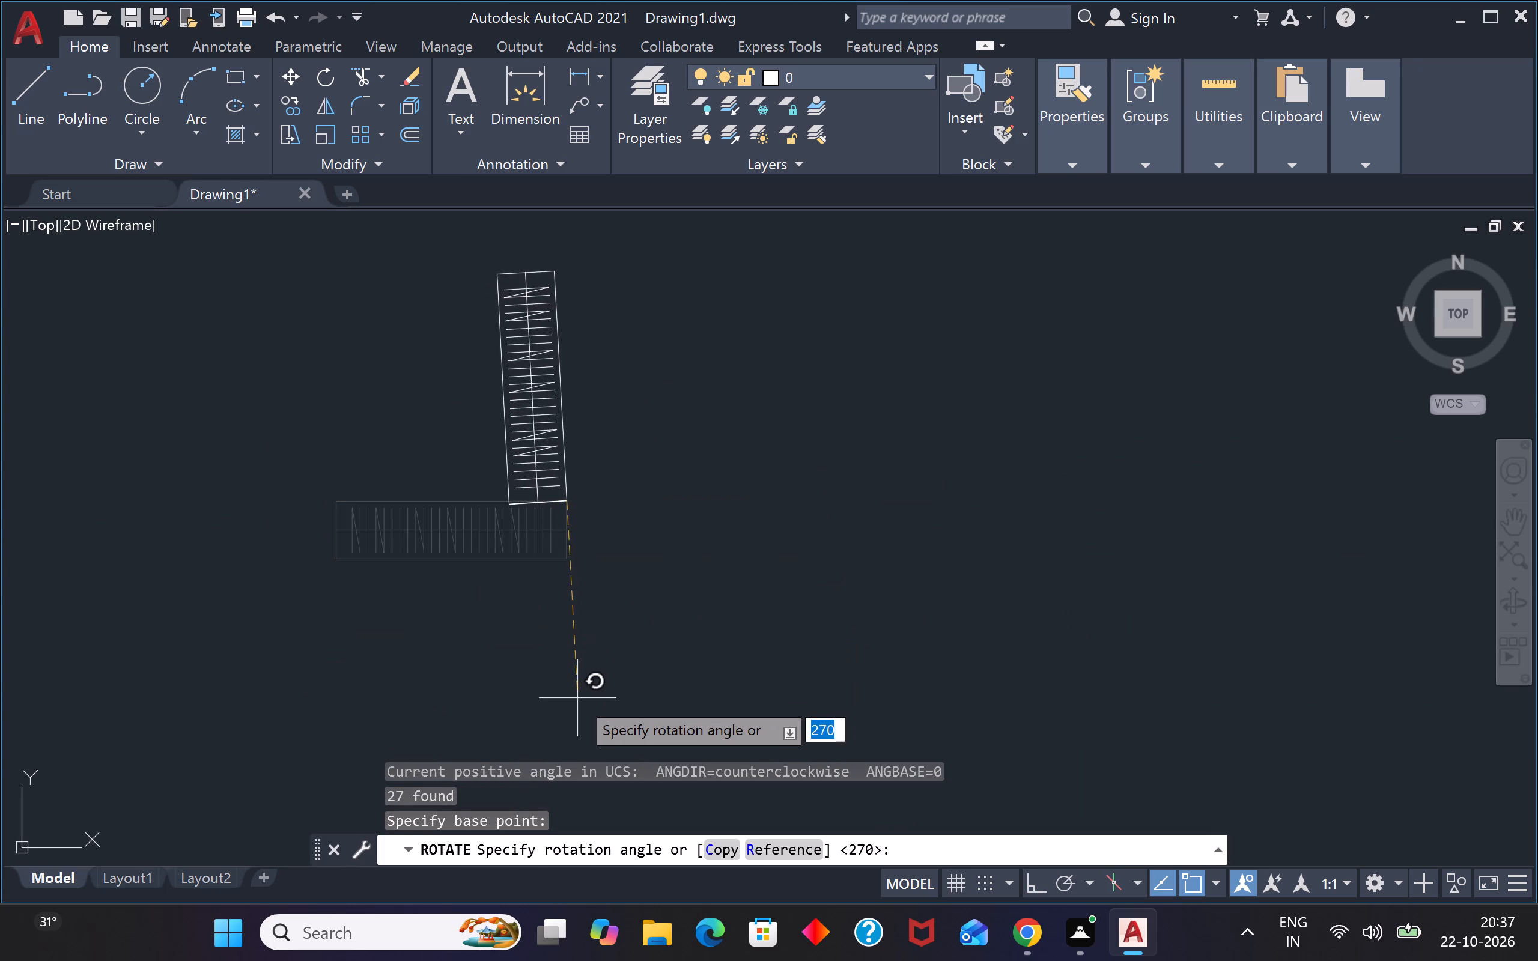
{"action": "key", "text": "F8"}
{"action": "left_click", "coordinate": [562, 696]}
{"action": "key", "text": "F8"}
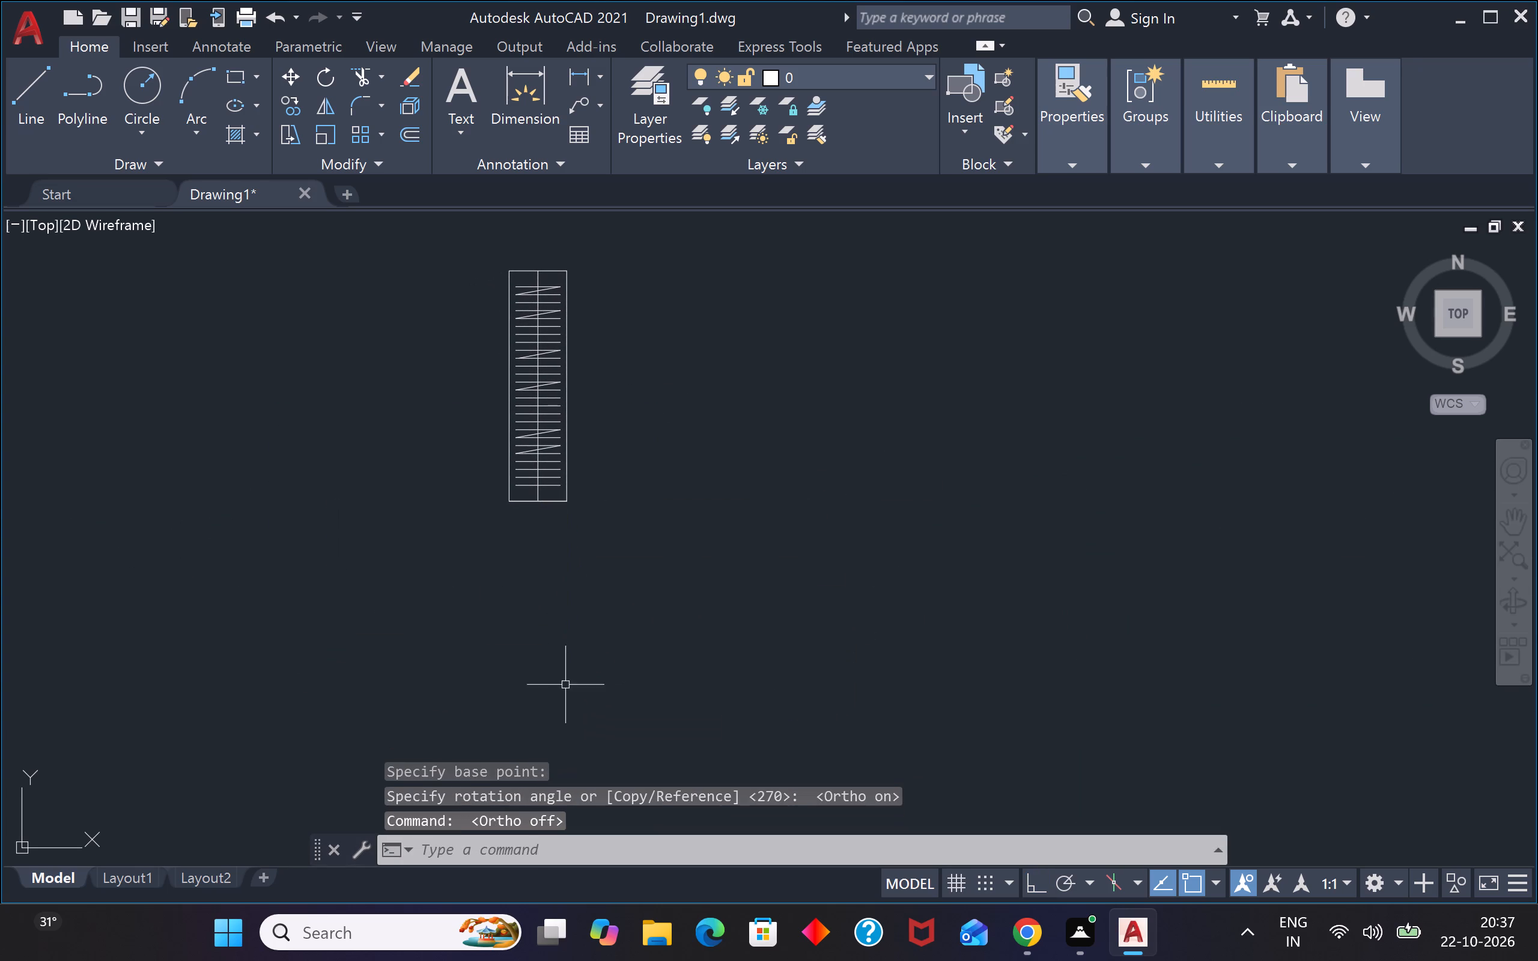
Move the vertical wardrobe by its upper-right corner into the upper-right inner corner of the left bedroom.
{"action": "left_click_drag", "start_coordinate": [613, 198], "coordinate": [613, 203]}
{"action": "left_click", "coordinate": [595, 267]}
{"action": "left_click", "coordinate": [427, 565]}
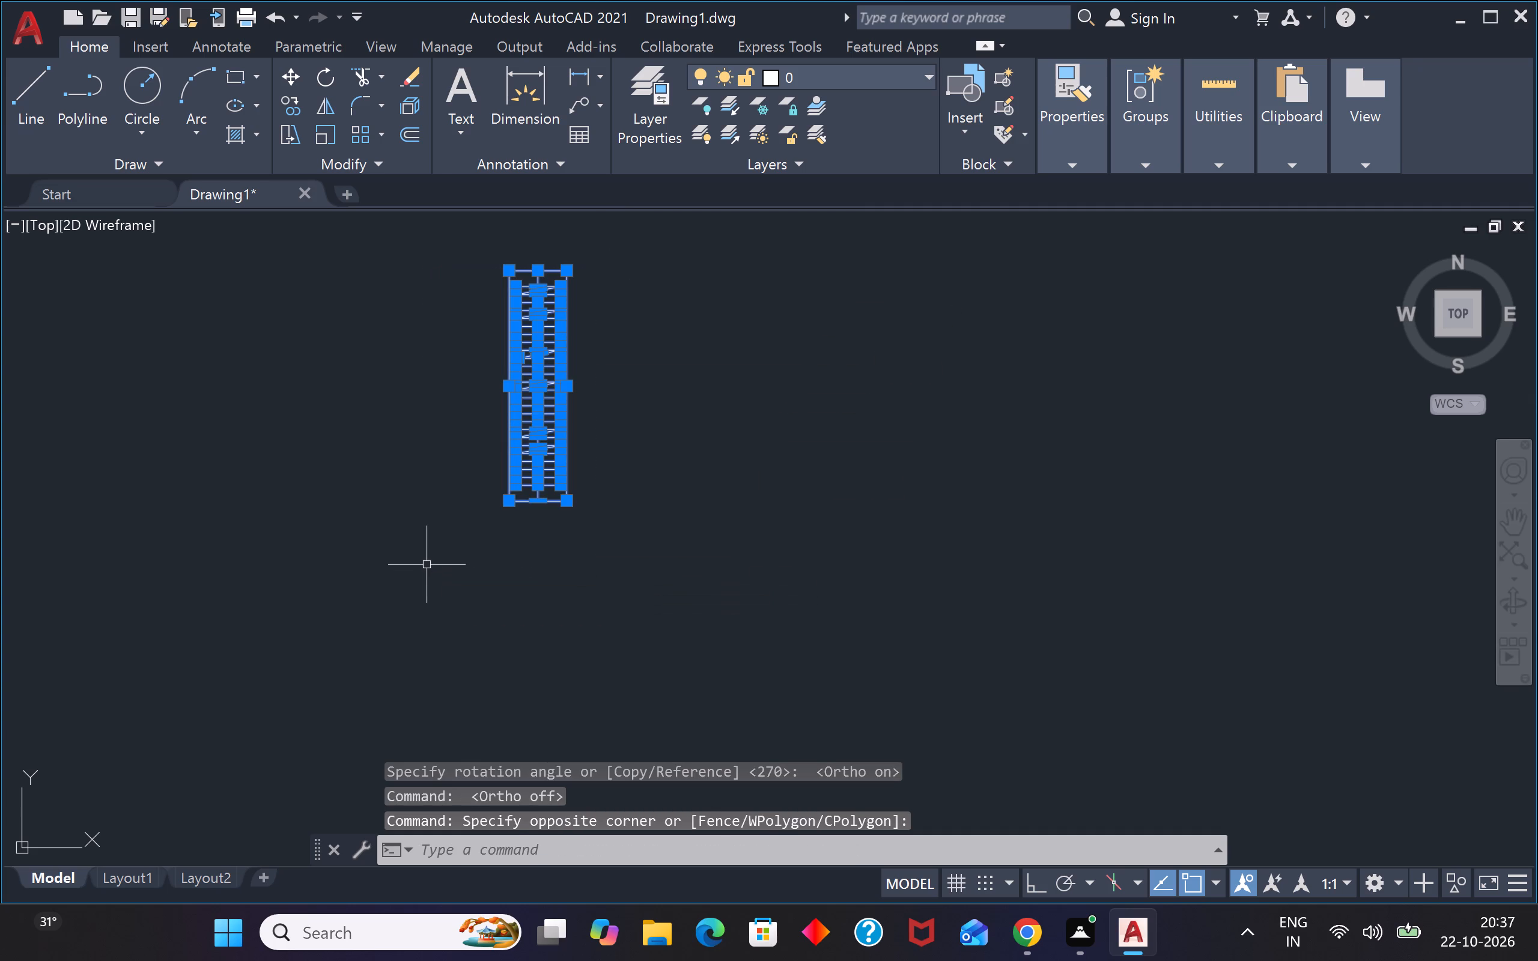
{"action": "key", "text": "m"}
{"action": "key", "text": "space"}
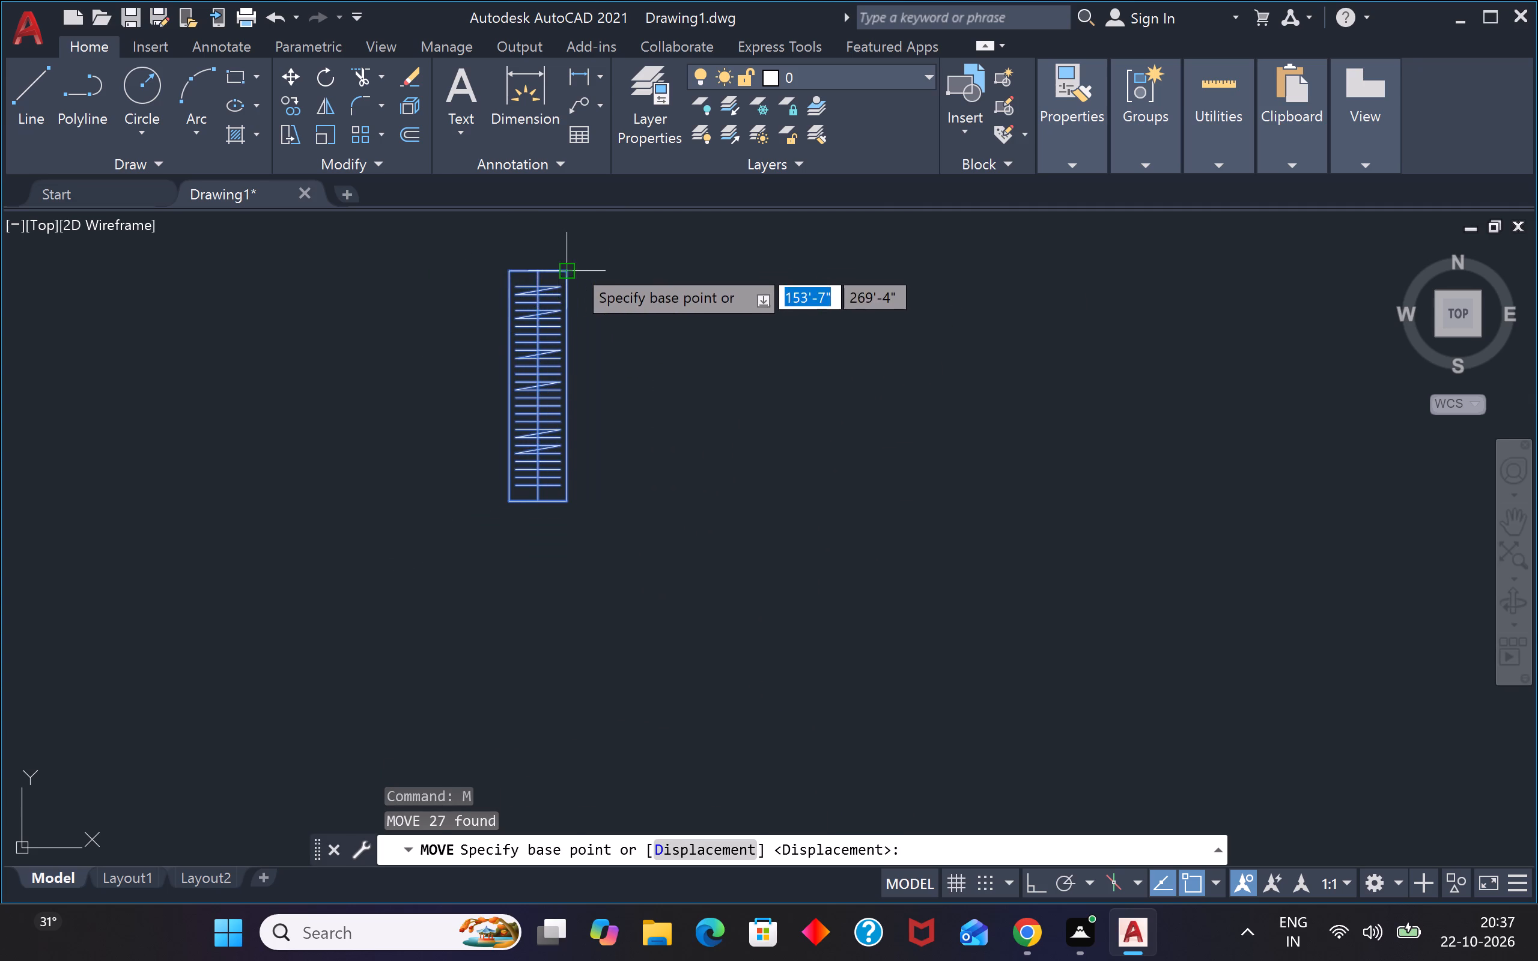
{"action": "left_click", "coordinate": [574, 265]}
{"action": "scroll", "coordinate": [579, 302], "scroll_direction": "down", "scroll_amount": 5}
{"action": "scroll", "coordinate": [741, 353], "scroll_direction": "up", "scroll_amount": 4}
{"action": "scroll", "coordinate": [705, 397], "scroll_direction": "up", "scroll_amount": 3}
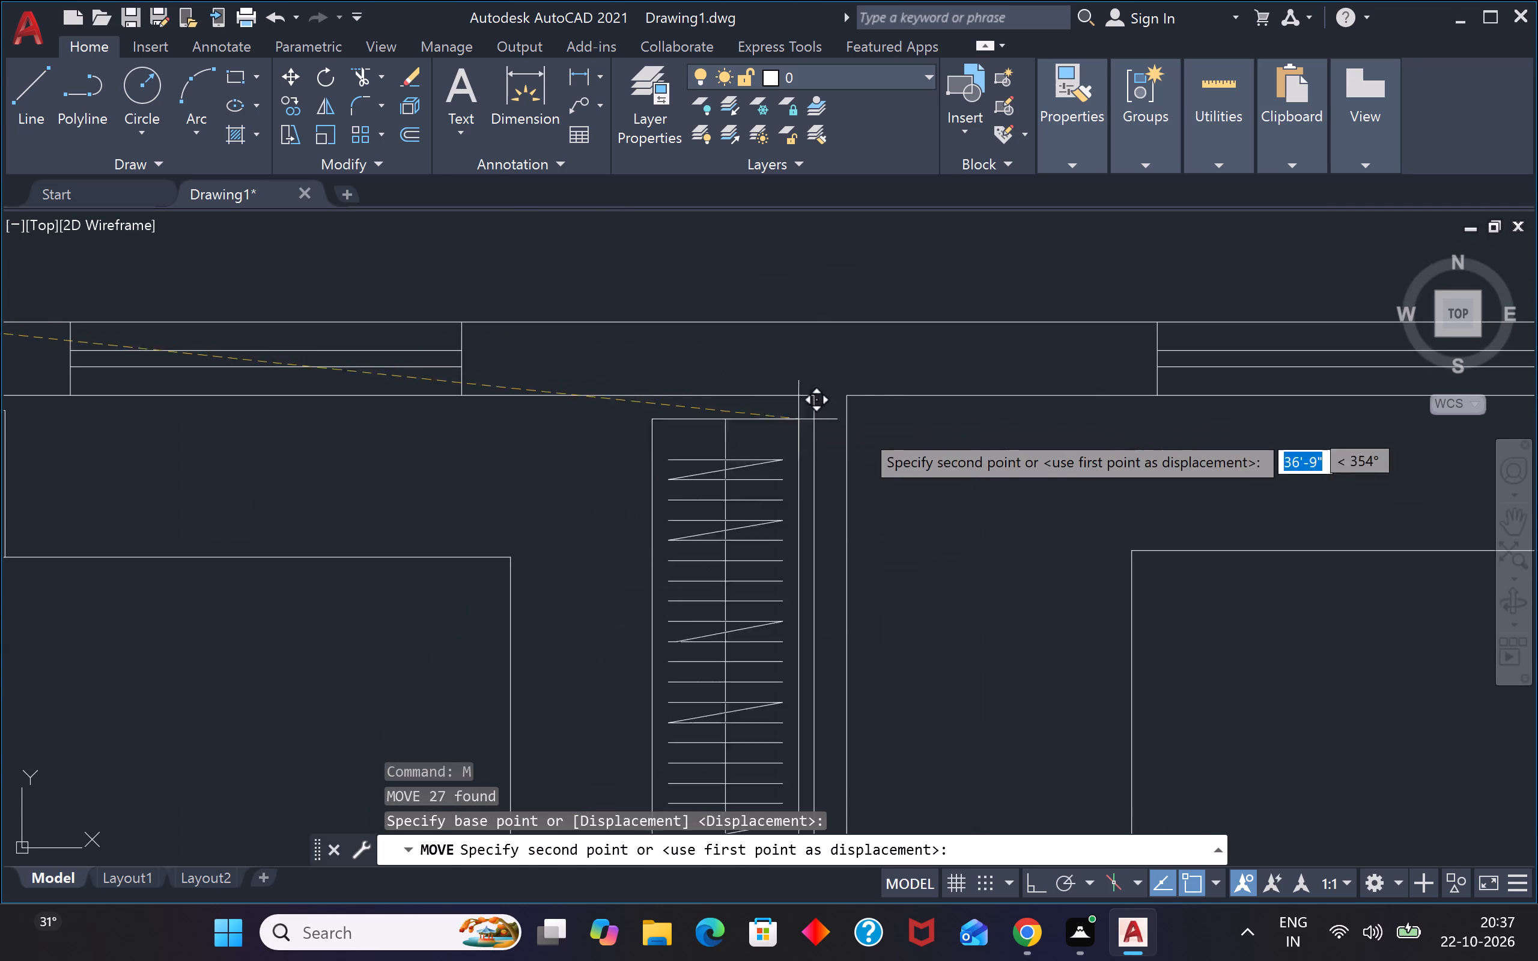
{"action": "left_click", "coordinate": [812, 396]}
{"action": "scroll", "coordinate": [812, 395], "scroll_direction": "down", "scroll_amount": 5}
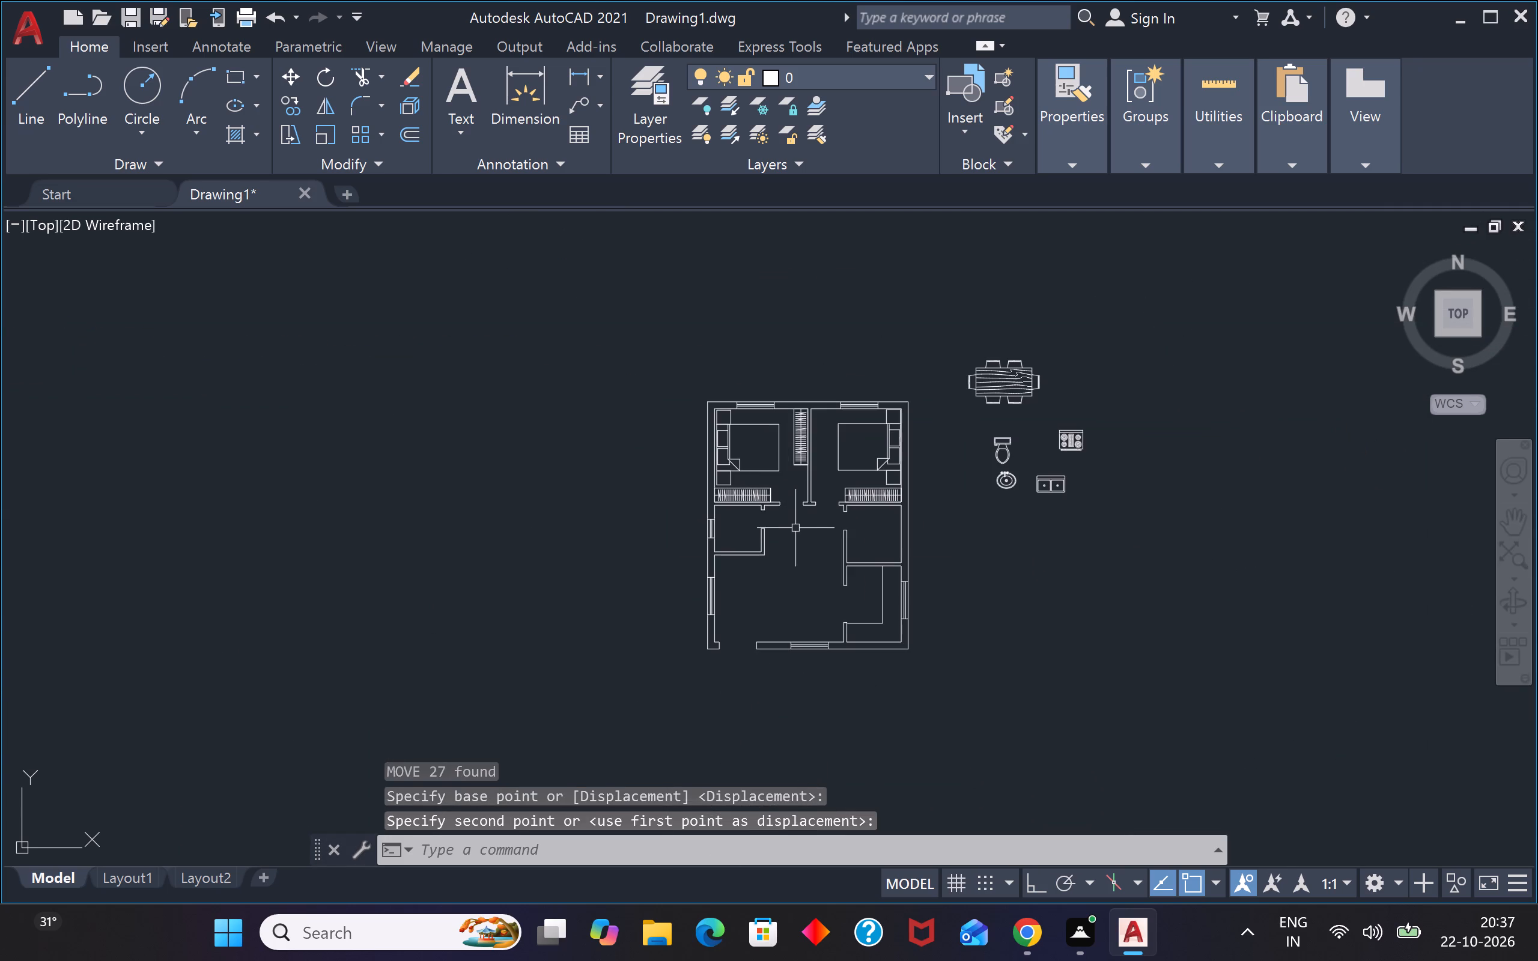
{"action": "key", "text": "Escape"}
{"action": "key", "text": "Escape"}
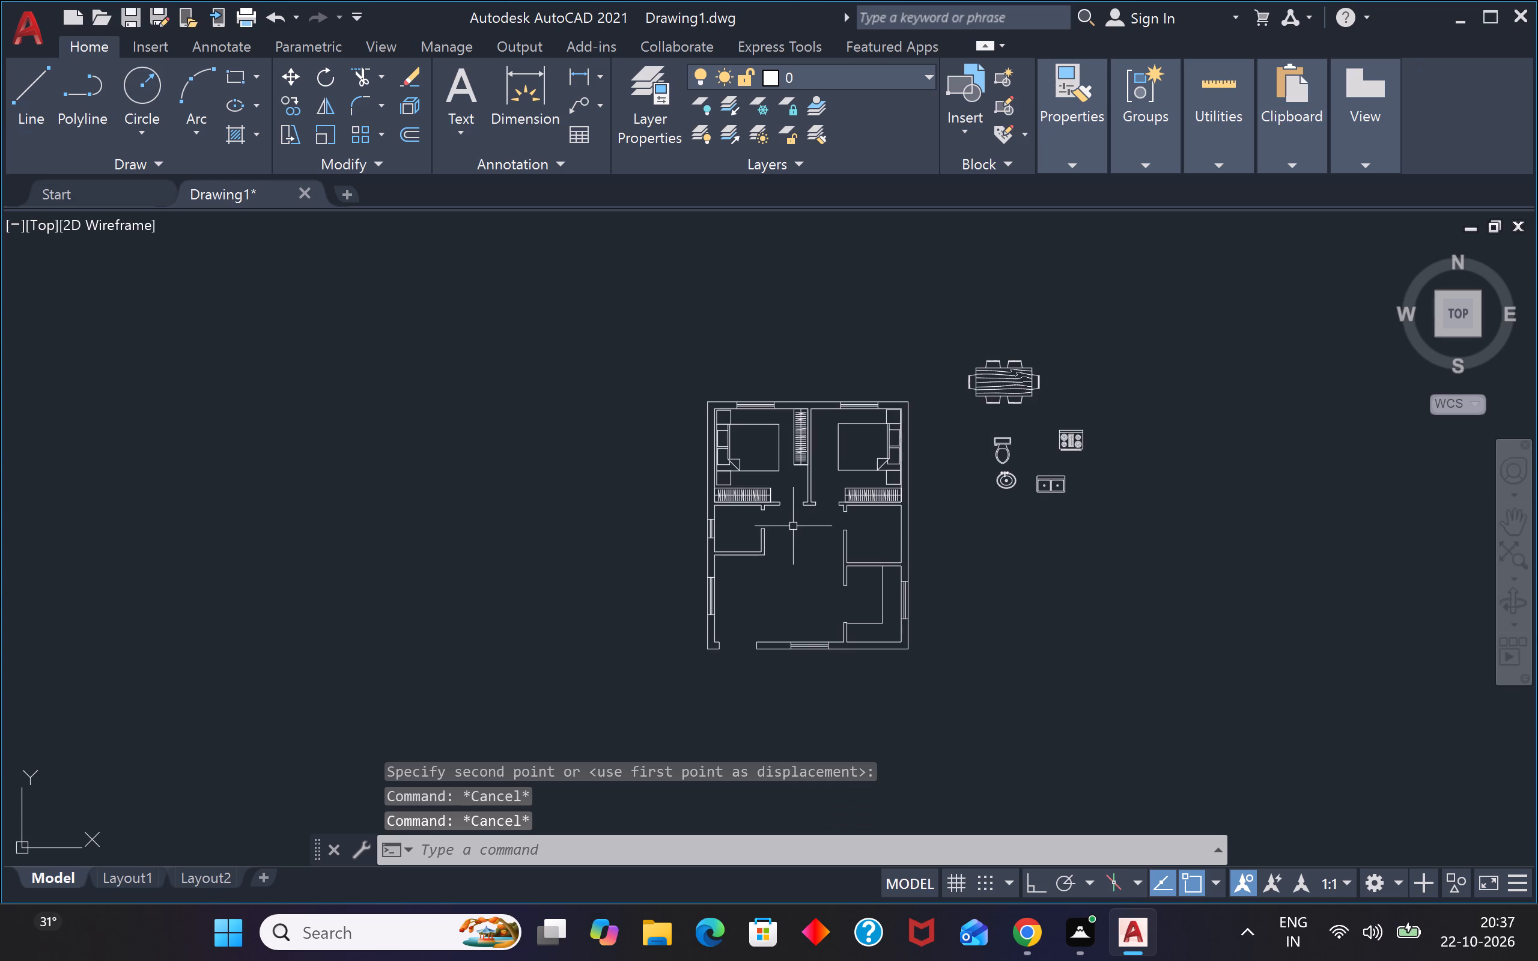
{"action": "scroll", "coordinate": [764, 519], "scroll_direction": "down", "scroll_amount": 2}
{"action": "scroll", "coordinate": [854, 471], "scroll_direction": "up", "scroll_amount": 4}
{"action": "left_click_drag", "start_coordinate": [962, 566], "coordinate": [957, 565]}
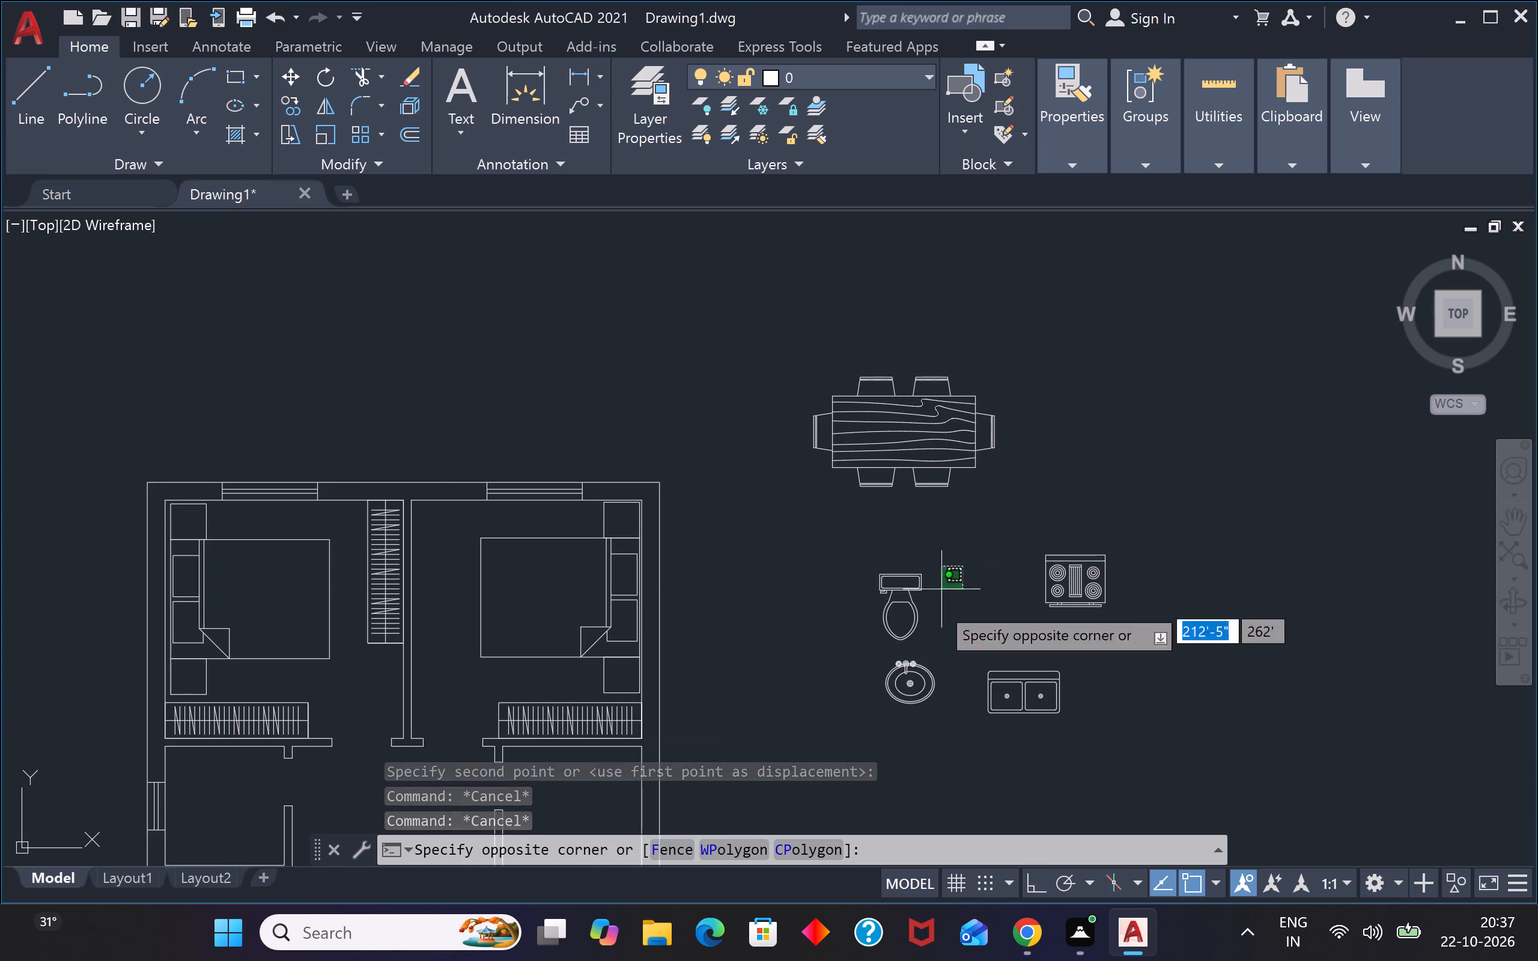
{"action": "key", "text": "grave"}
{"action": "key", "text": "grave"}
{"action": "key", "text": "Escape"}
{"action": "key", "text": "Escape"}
Move the faucet set from the washbasin's outer rim down to the top edge of its inner bowl.
{"action": "scroll", "coordinate": [922, 665], "scroll_direction": "up", "scroll_amount": 4}
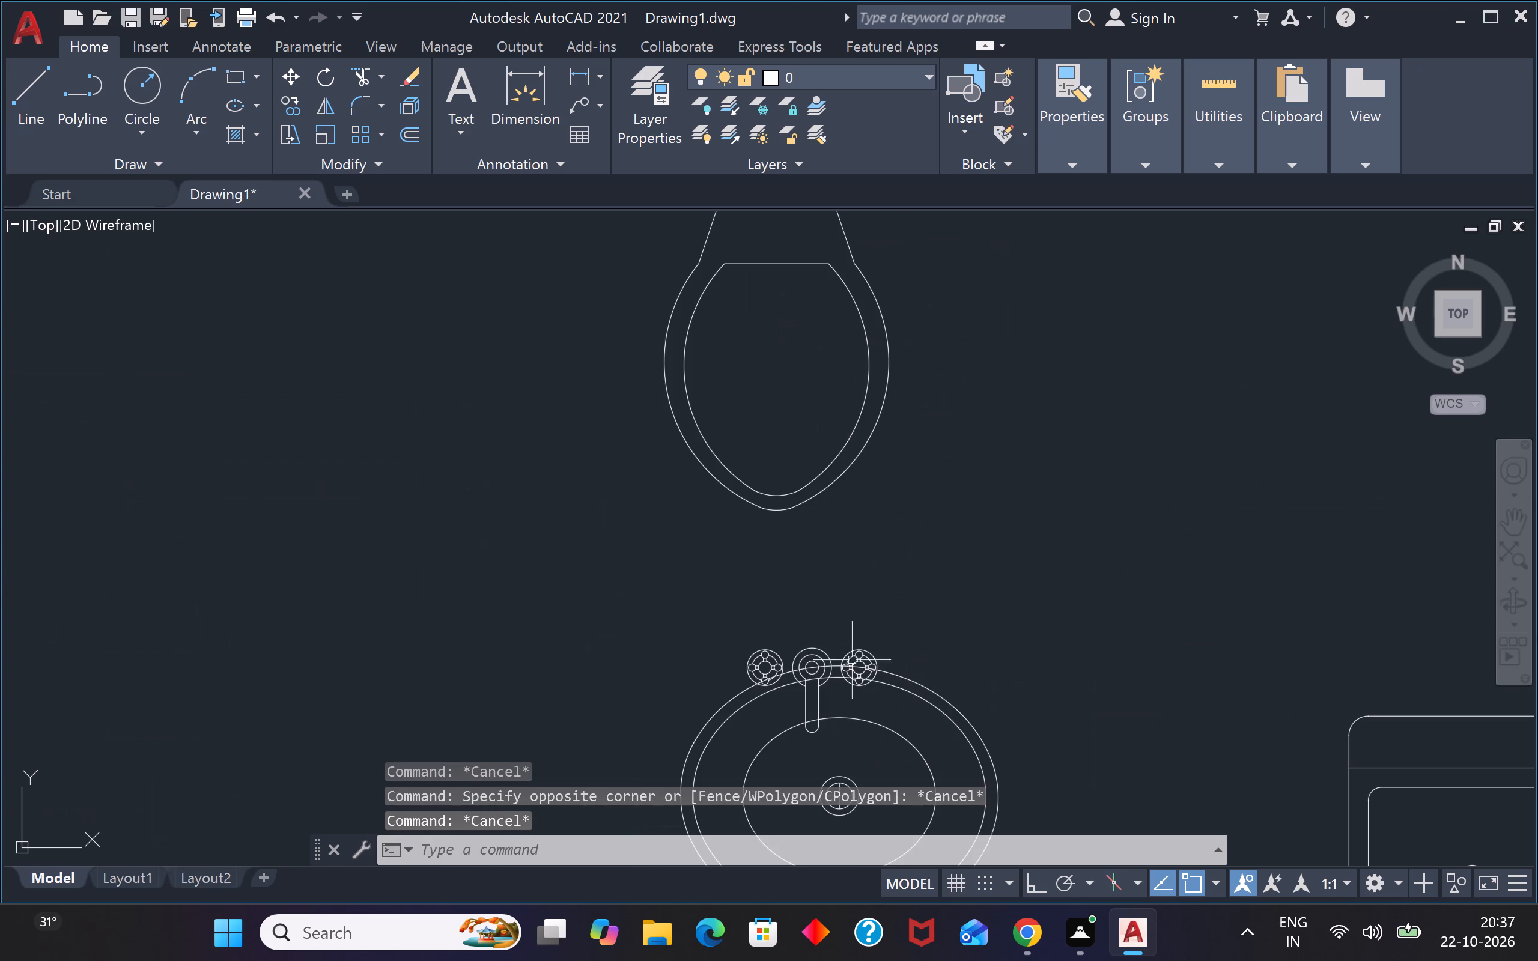
{"action": "left_click", "coordinate": [839, 646]}
{"action": "left_click", "coordinate": [809, 658]}
{"action": "key", "text": "m"}
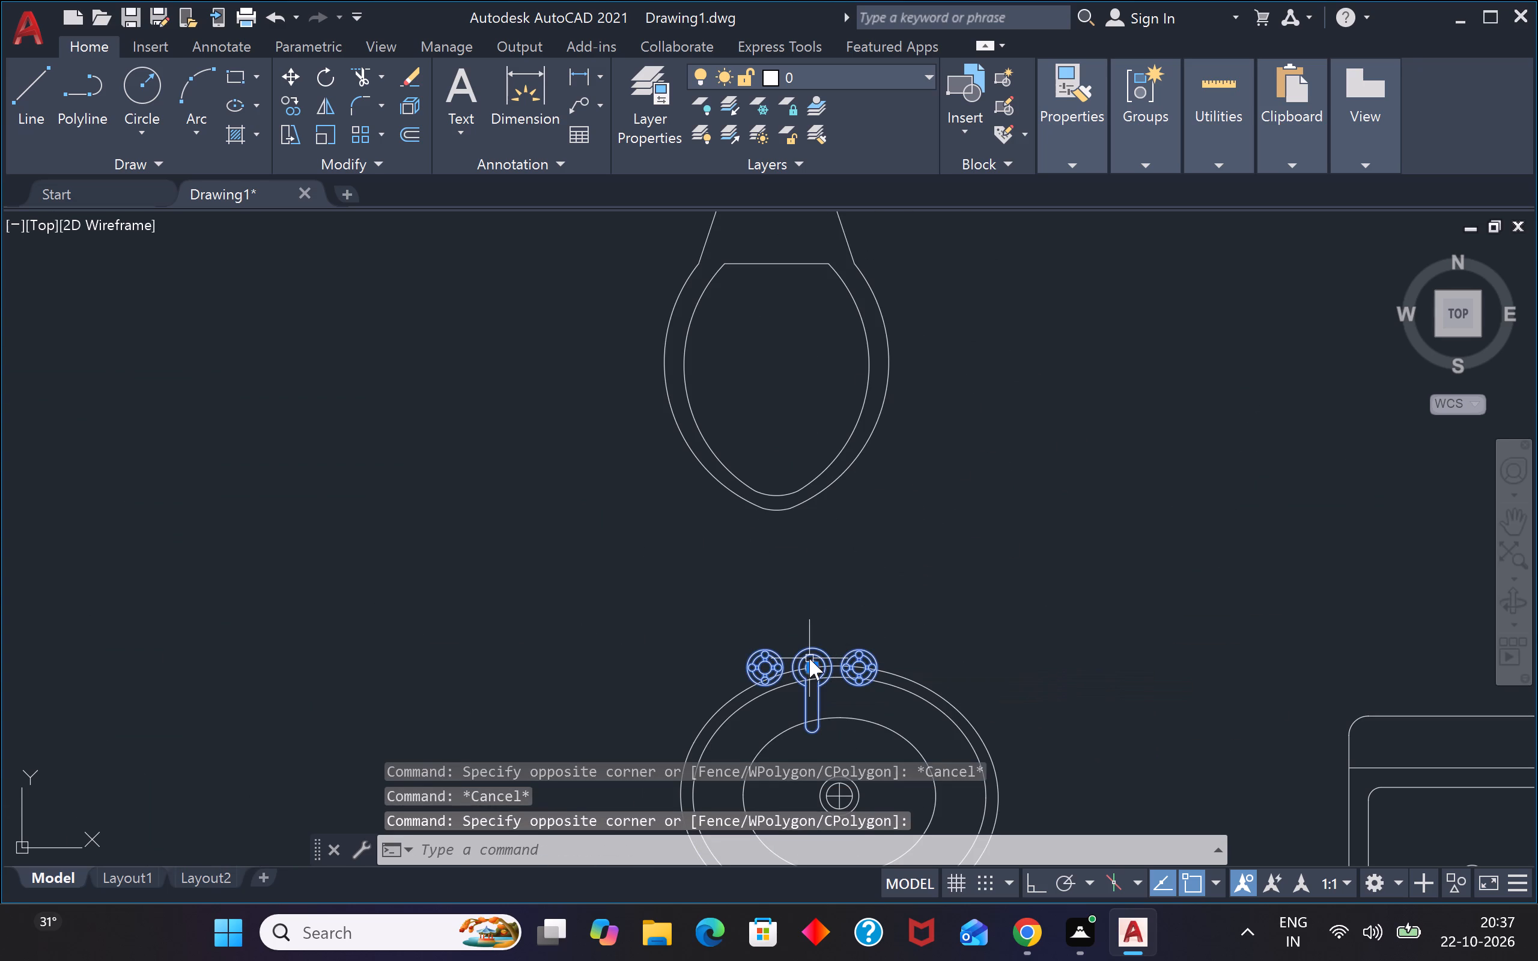
{"action": "key", "text": "space"}
{"action": "scroll", "coordinate": [809, 656], "scroll_direction": "up", "scroll_amount": 3}
{"action": "left_click", "coordinate": [817, 625]}
{"action": "scroll", "coordinate": [828, 597], "scroll_direction": "down", "scroll_amount": 4}
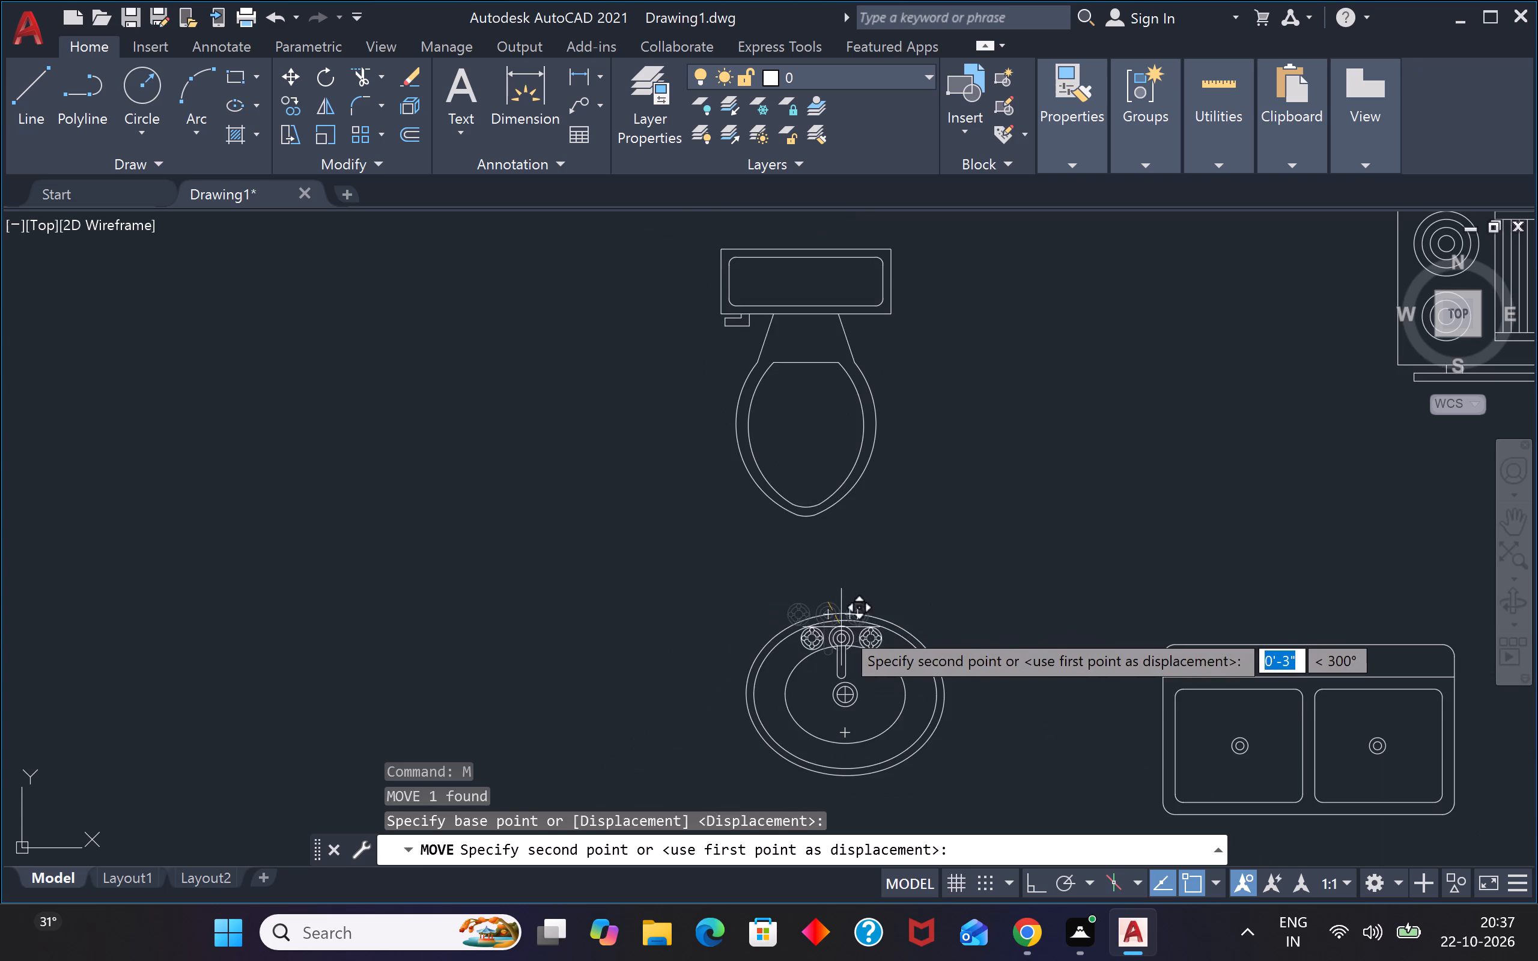
{"action": "scroll", "coordinate": [843, 629], "scroll_direction": "up", "scroll_amount": 3}
{"action": "left_click", "coordinate": [851, 693]}
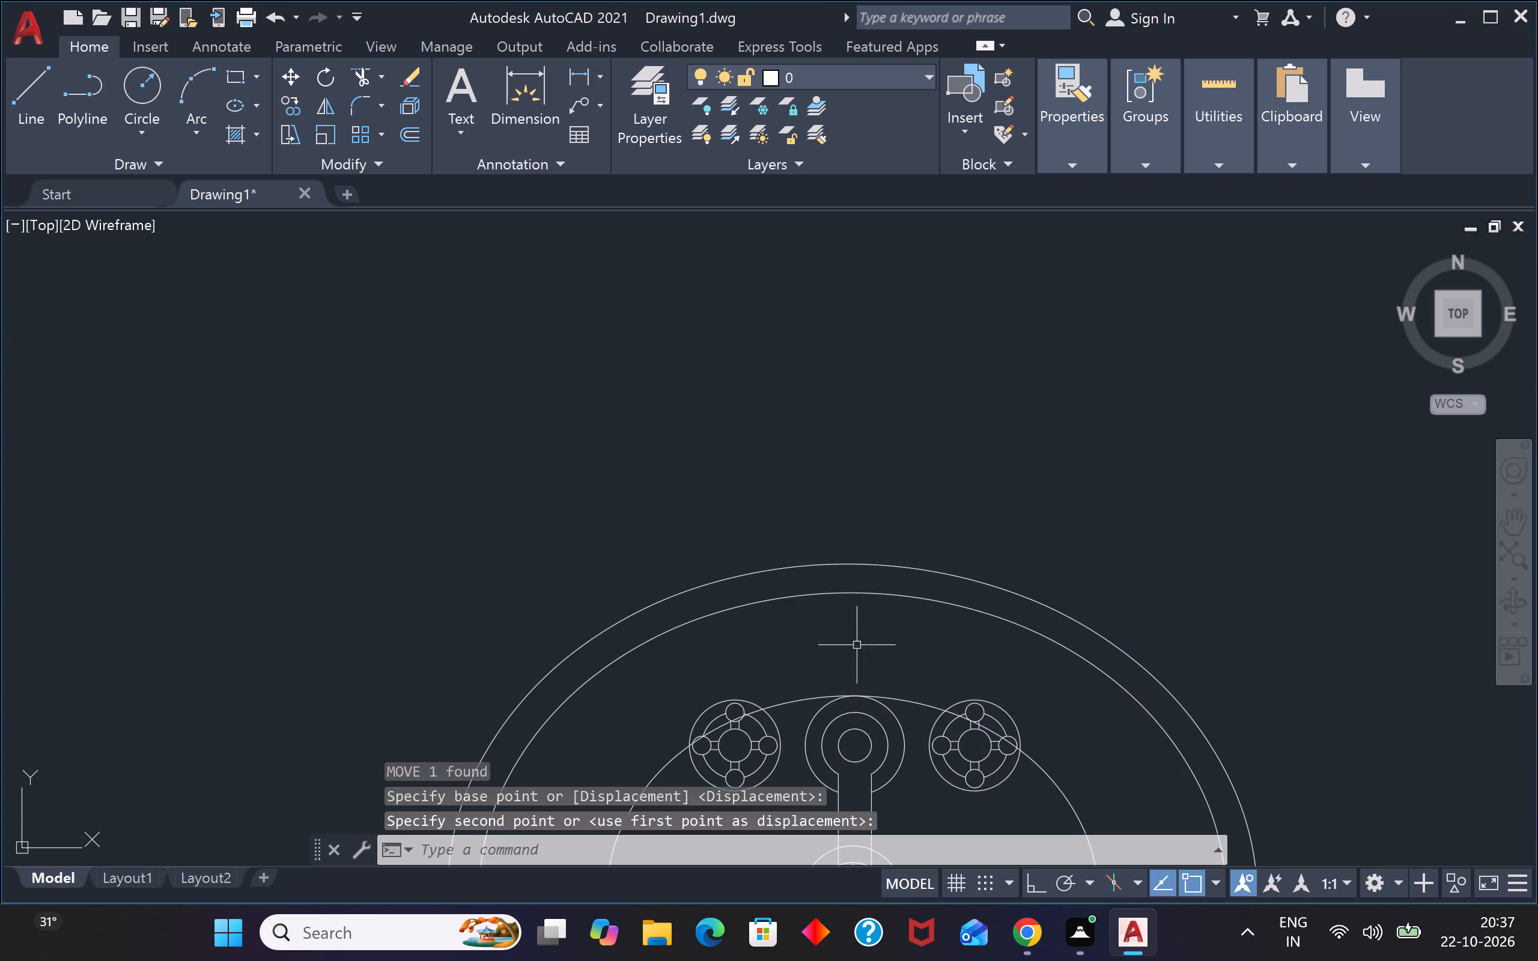
Rotate the toilet block 180° about the upper-right corner of its tank.
{"action": "scroll", "coordinate": [868, 608], "scroll_direction": "down", "scroll_amount": 5}
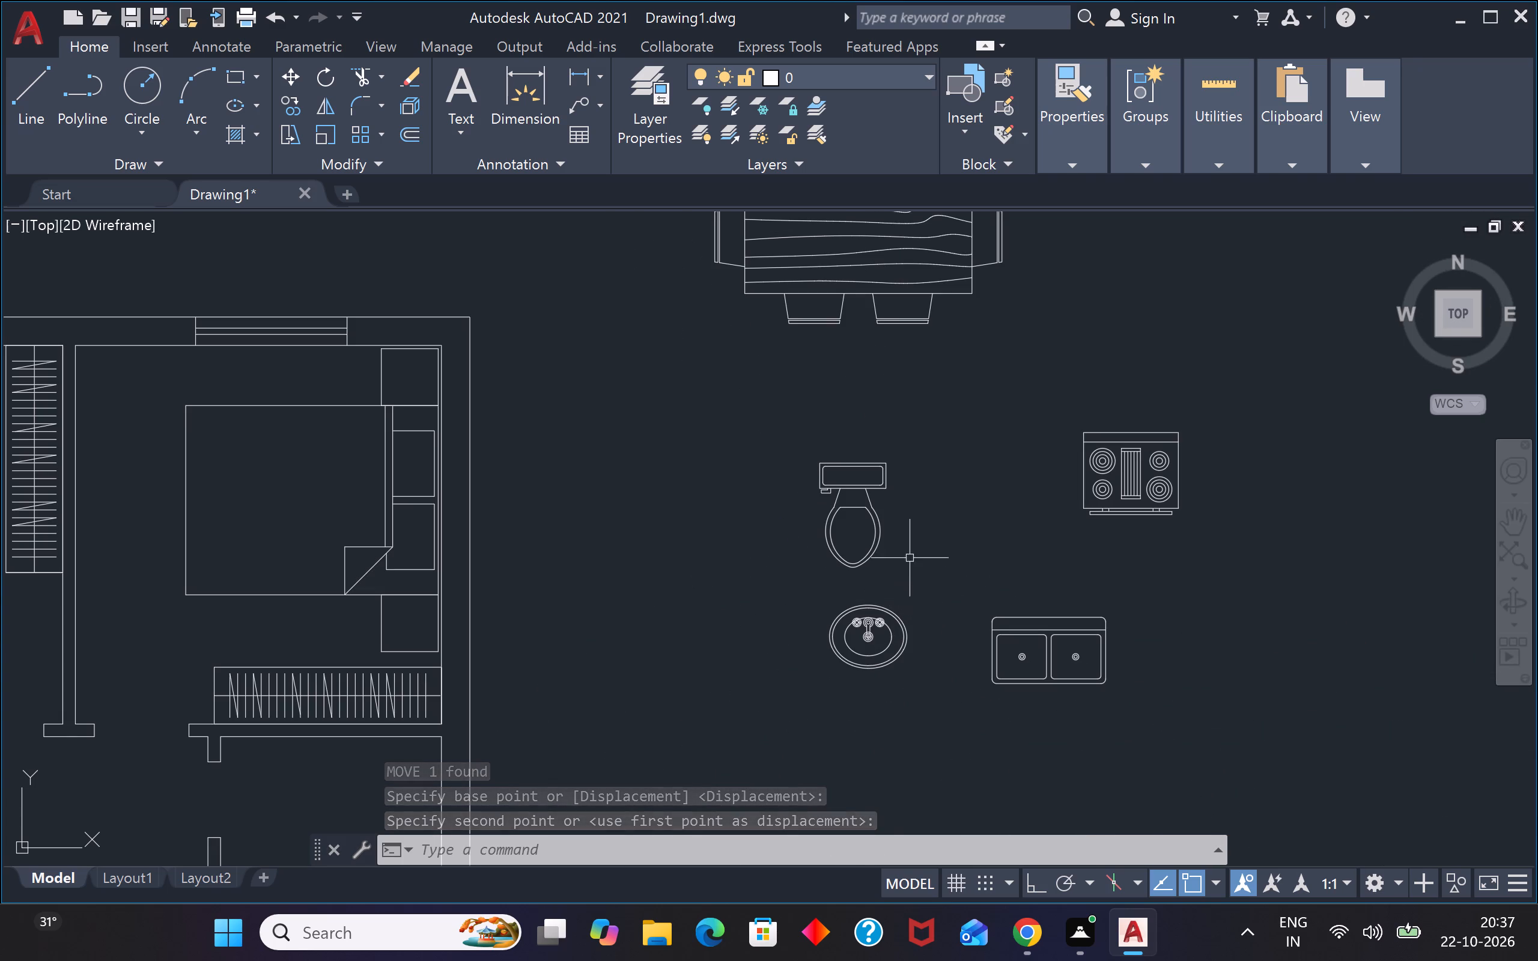
{"action": "scroll", "coordinate": [898, 542], "scroll_direction": "up", "scroll_amount": 2}
{"action": "left_click_drag", "start_coordinate": [894, 279], "coordinate": [893, 287]}
{"action": "left_click", "coordinate": [722, 450]}
{"action": "type", "text": "ro"}
{"action": "key", "text": "Return"}
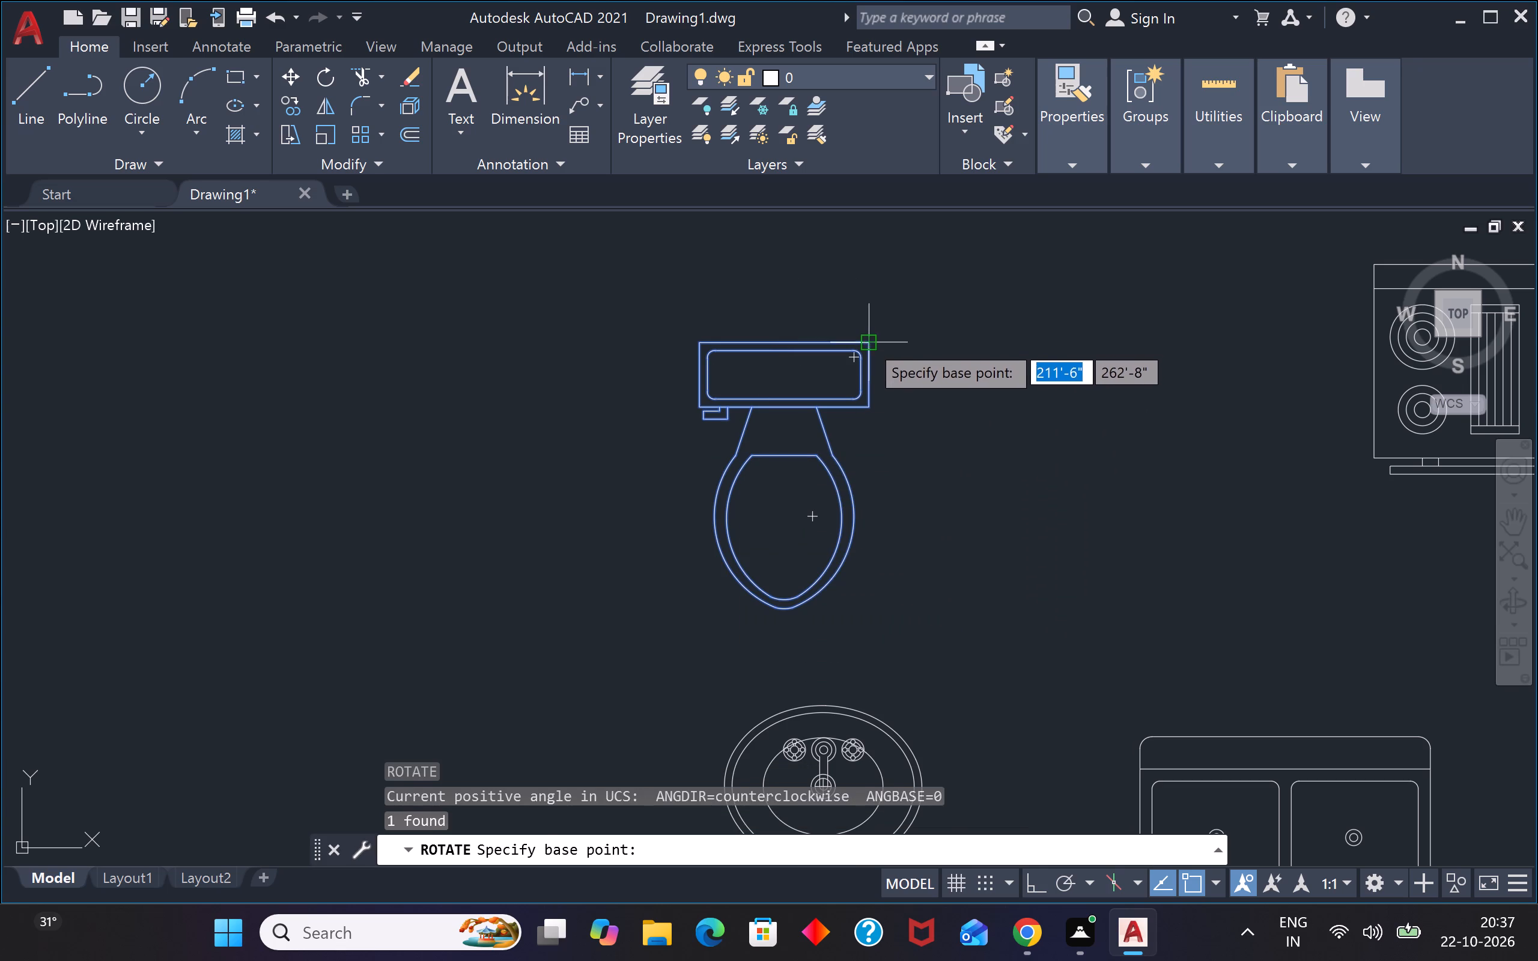
{"action": "left_click", "coordinate": [866, 341]}
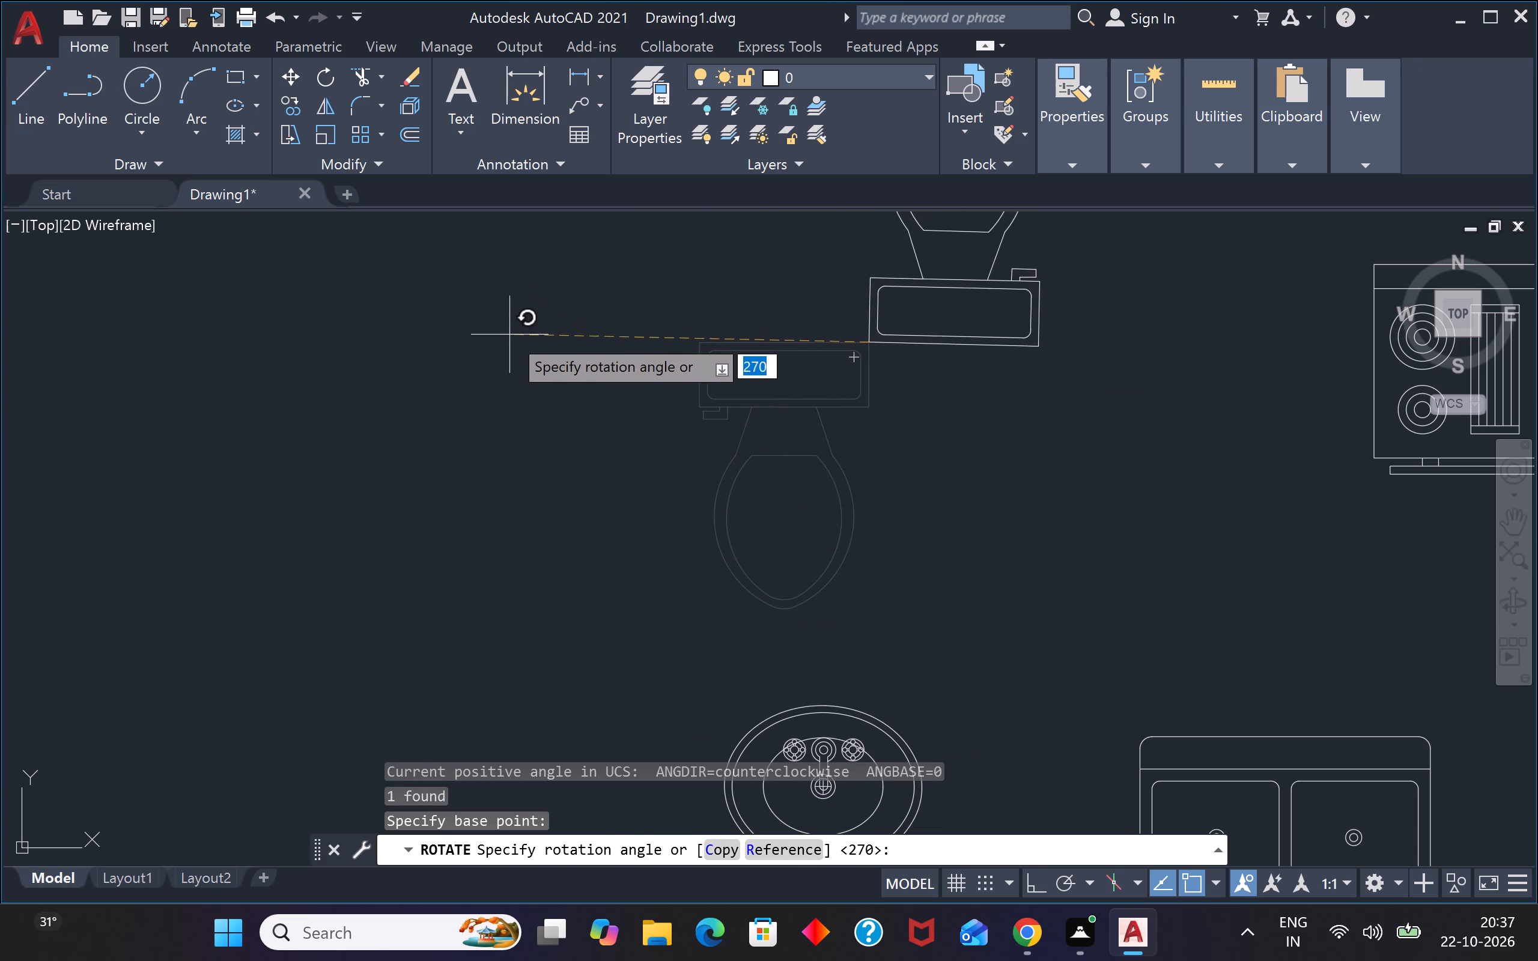
{"action": "left_click", "coordinate": [701, 337]}
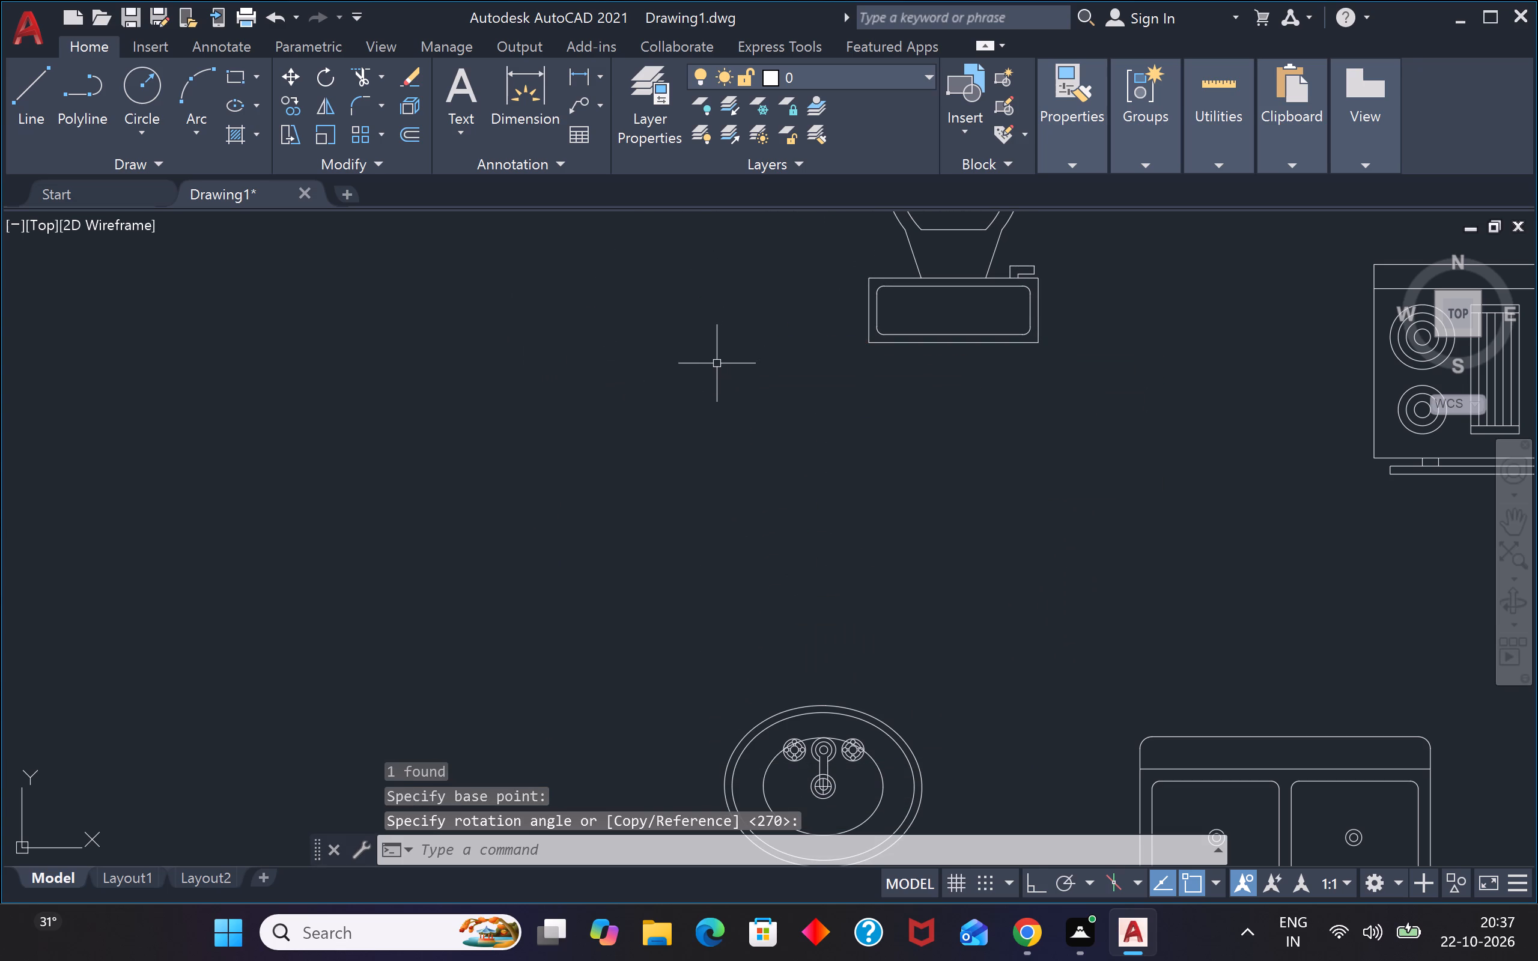
Copy the rotated toilet into the lower-left corner of the left bathroom, with its tank against the bottom wall.
{"action": "scroll", "coordinate": [749, 344], "scroll_direction": "down", "scroll_amount": 4}
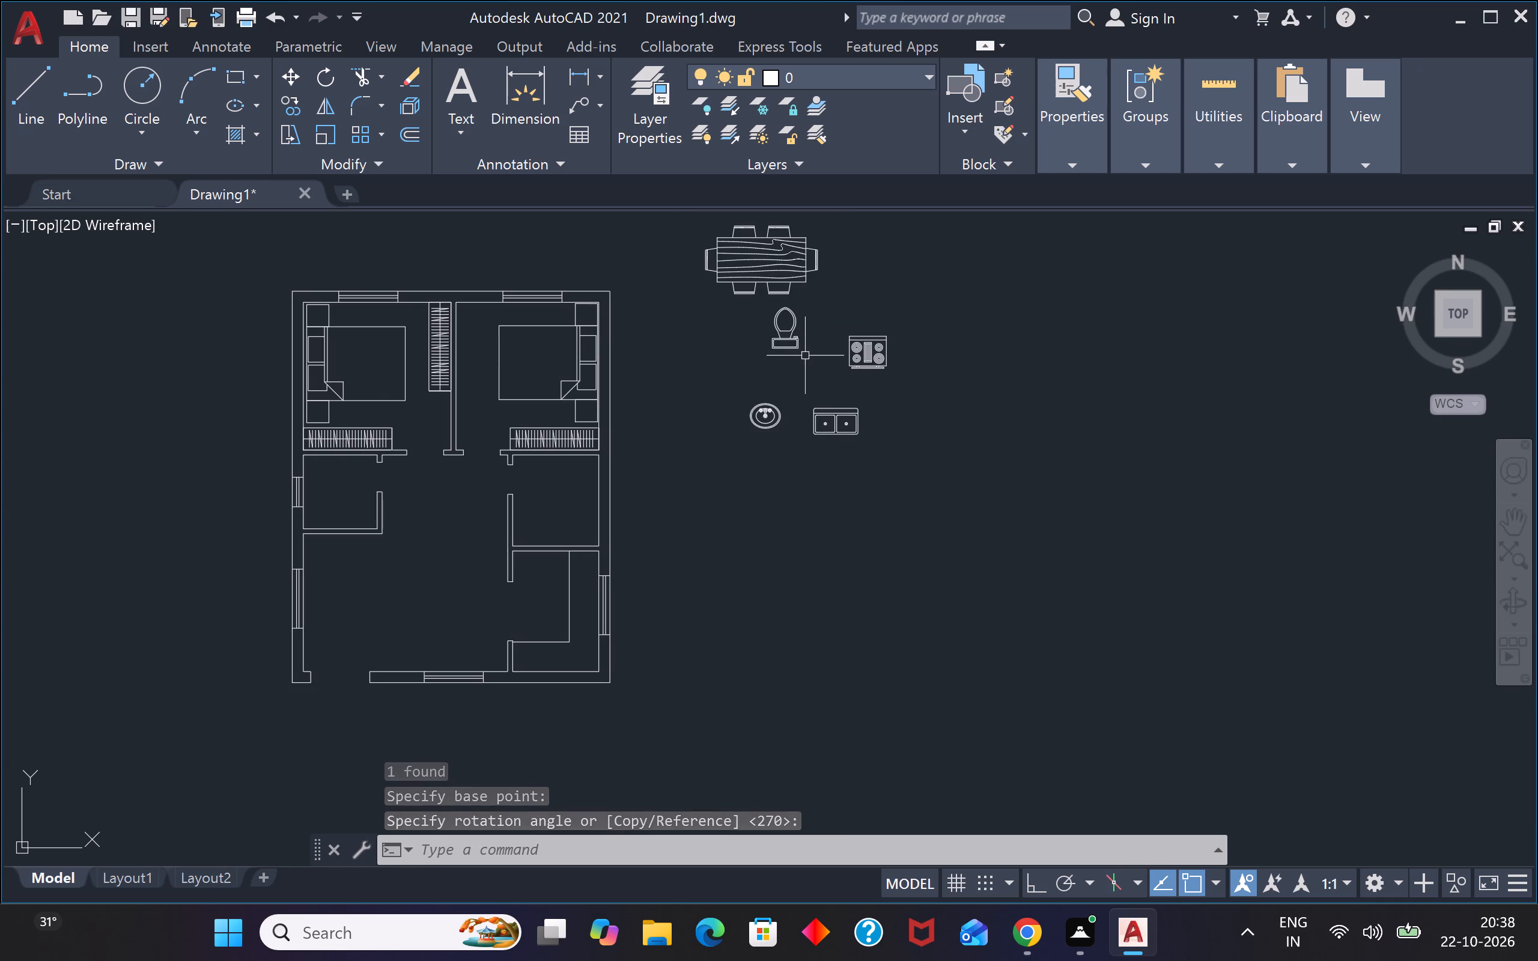
{"action": "left_click_drag", "start_coordinate": [814, 327], "coordinate": [804, 332]}
{"action": "left_click", "coordinate": [746, 363]}
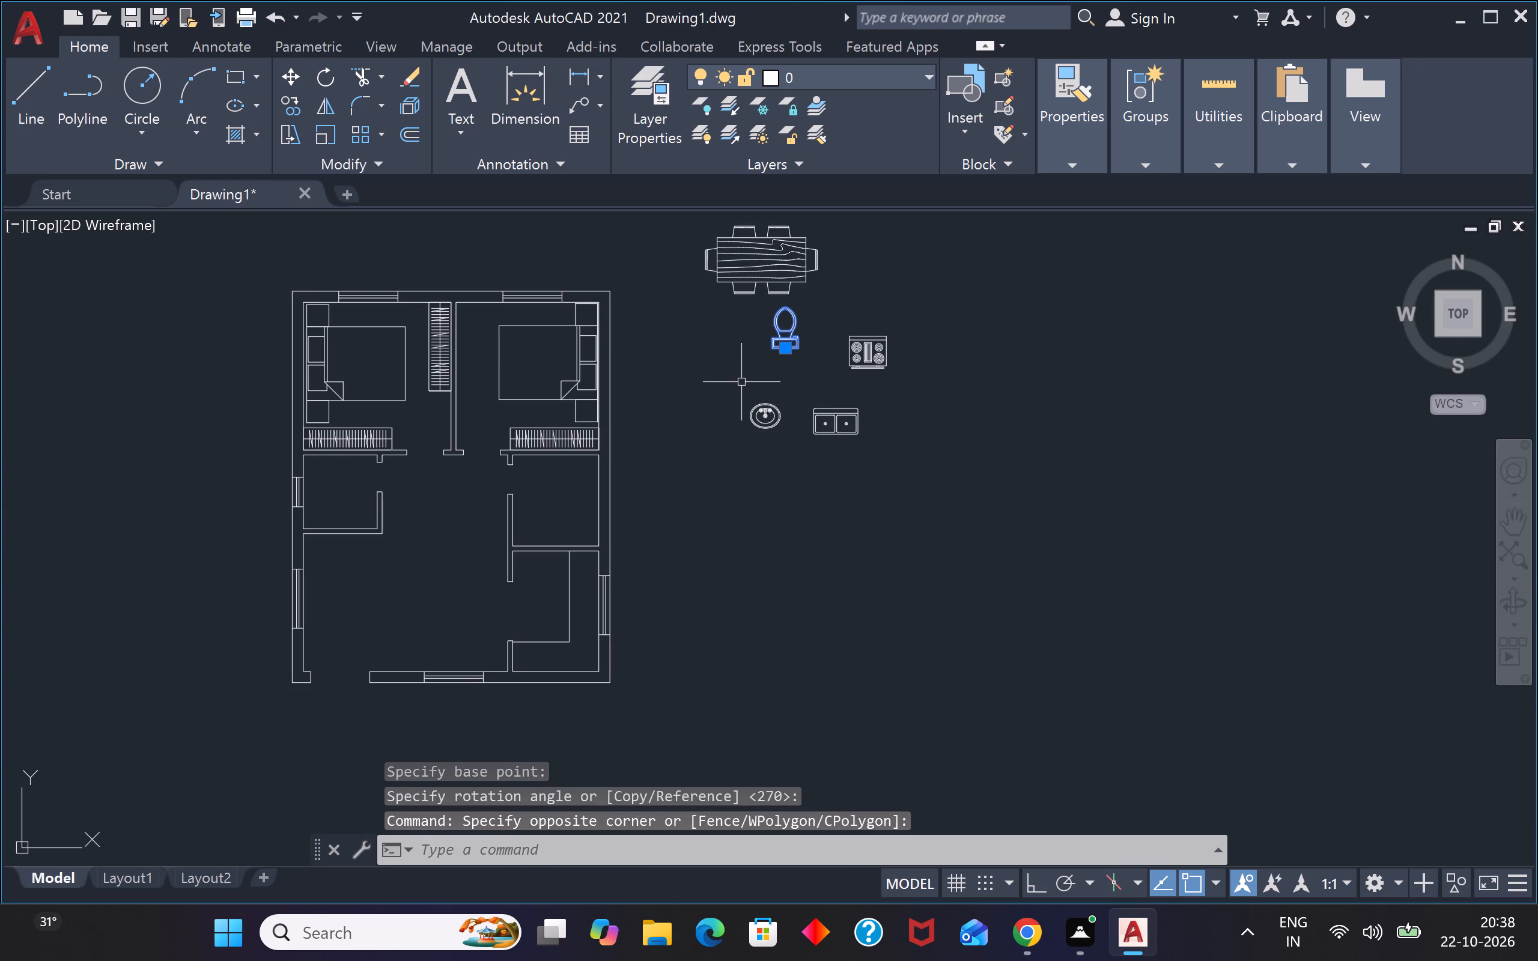
{"action": "type", "text": "co"}
{"action": "key", "text": "Return"}
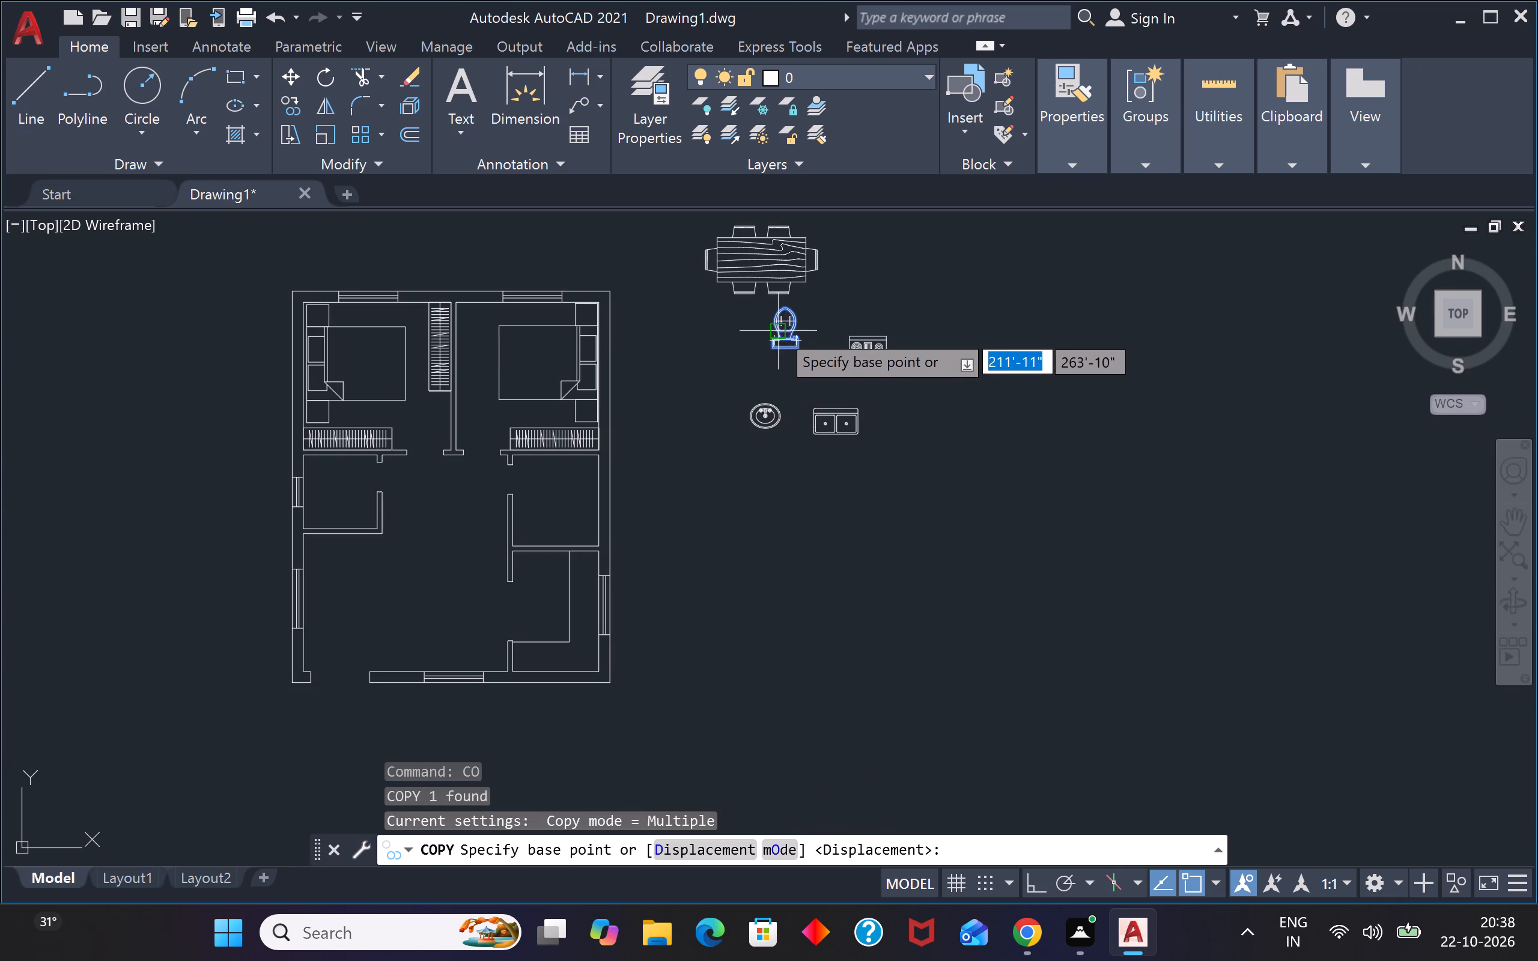
{"action": "scroll", "coordinate": [777, 329], "scroll_direction": "up", "scroll_amount": 3}
{"action": "left_click", "coordinate": [804, 308]}
{"action": "scroll", "coordinate": [802, 307], "scroll_direction": "down", "scroll_amount": 5}
{"action": "scroll", "coordinate": [609, 387], "scroll_direction": "up", "scroll_amount": 4}
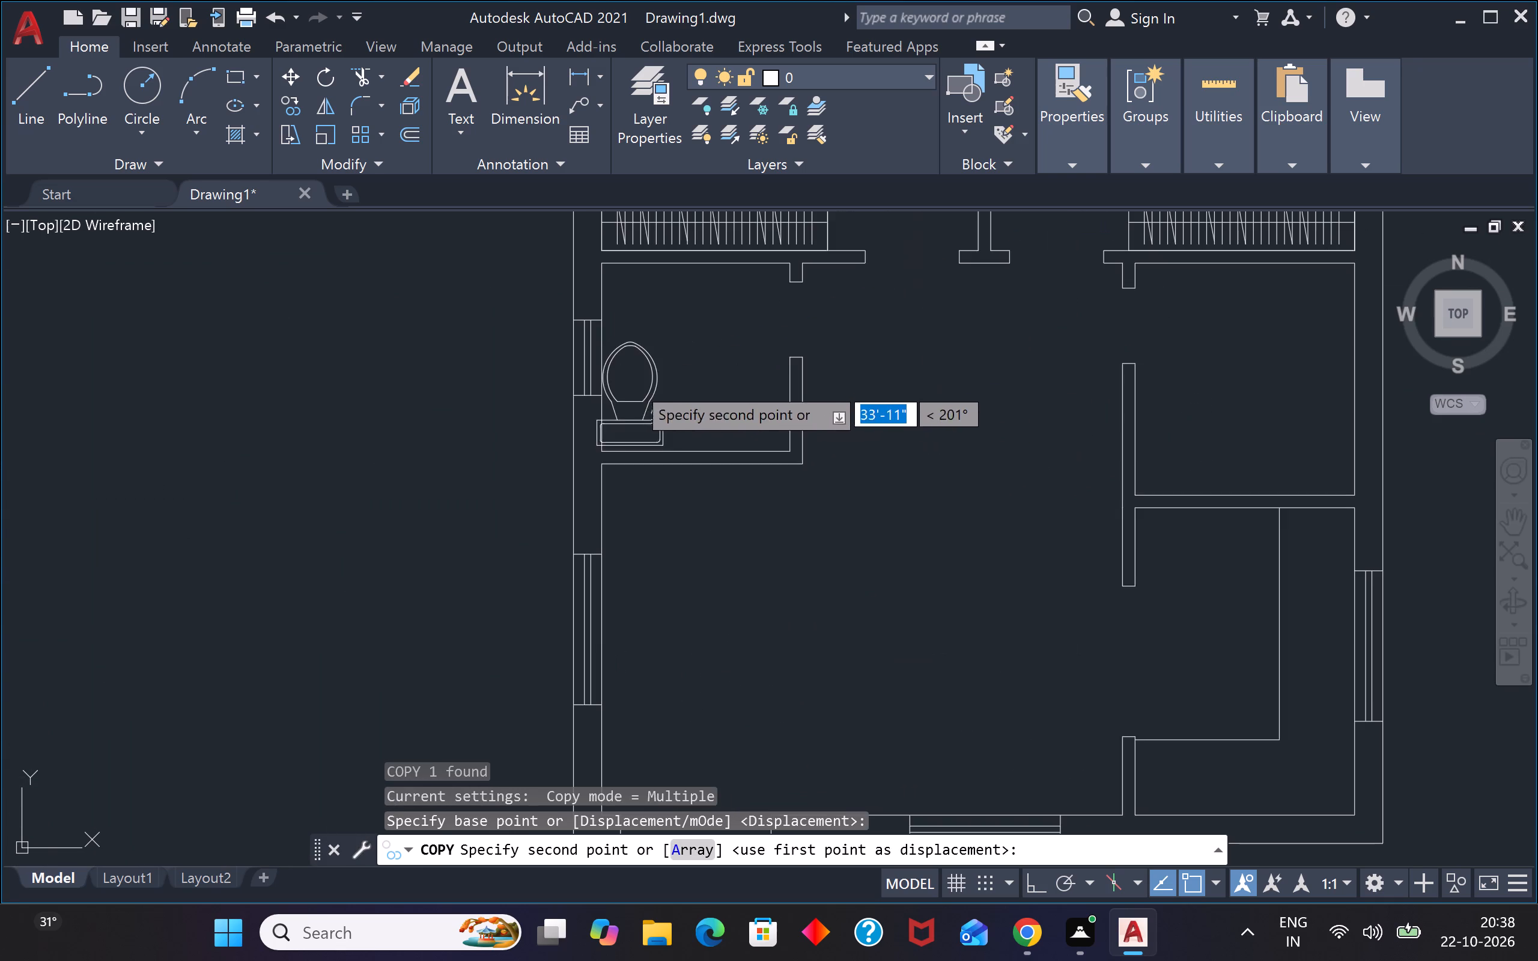
{"action": "scroll", "coordinate": [651, 386], "scroll_direction": "up", "scroll_amount": 2}
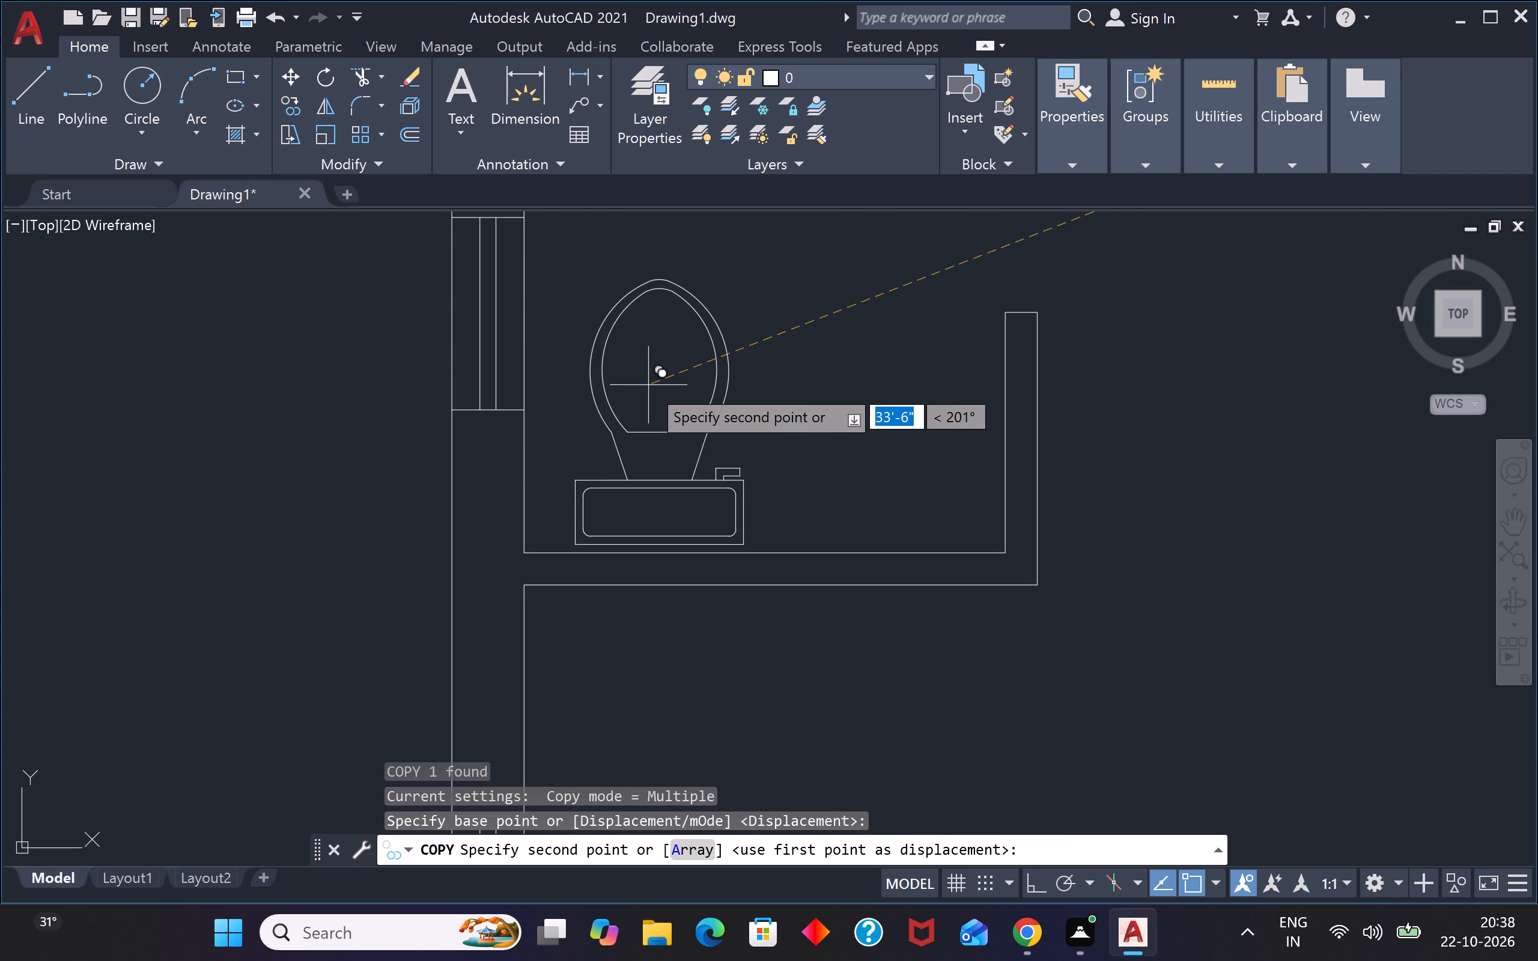
{"action": "left_click", "coordinate": [648, 385]}
{"action": "scroll", "coordinate": [680, 383], "scroll_direction": "down", "scroll_amount": 3}
{"action": "scroll", "coordinate": [970, 408], "scroll_direction": "down", "scroll_amount": 3}
{"action": "key", "text": "Escape"}
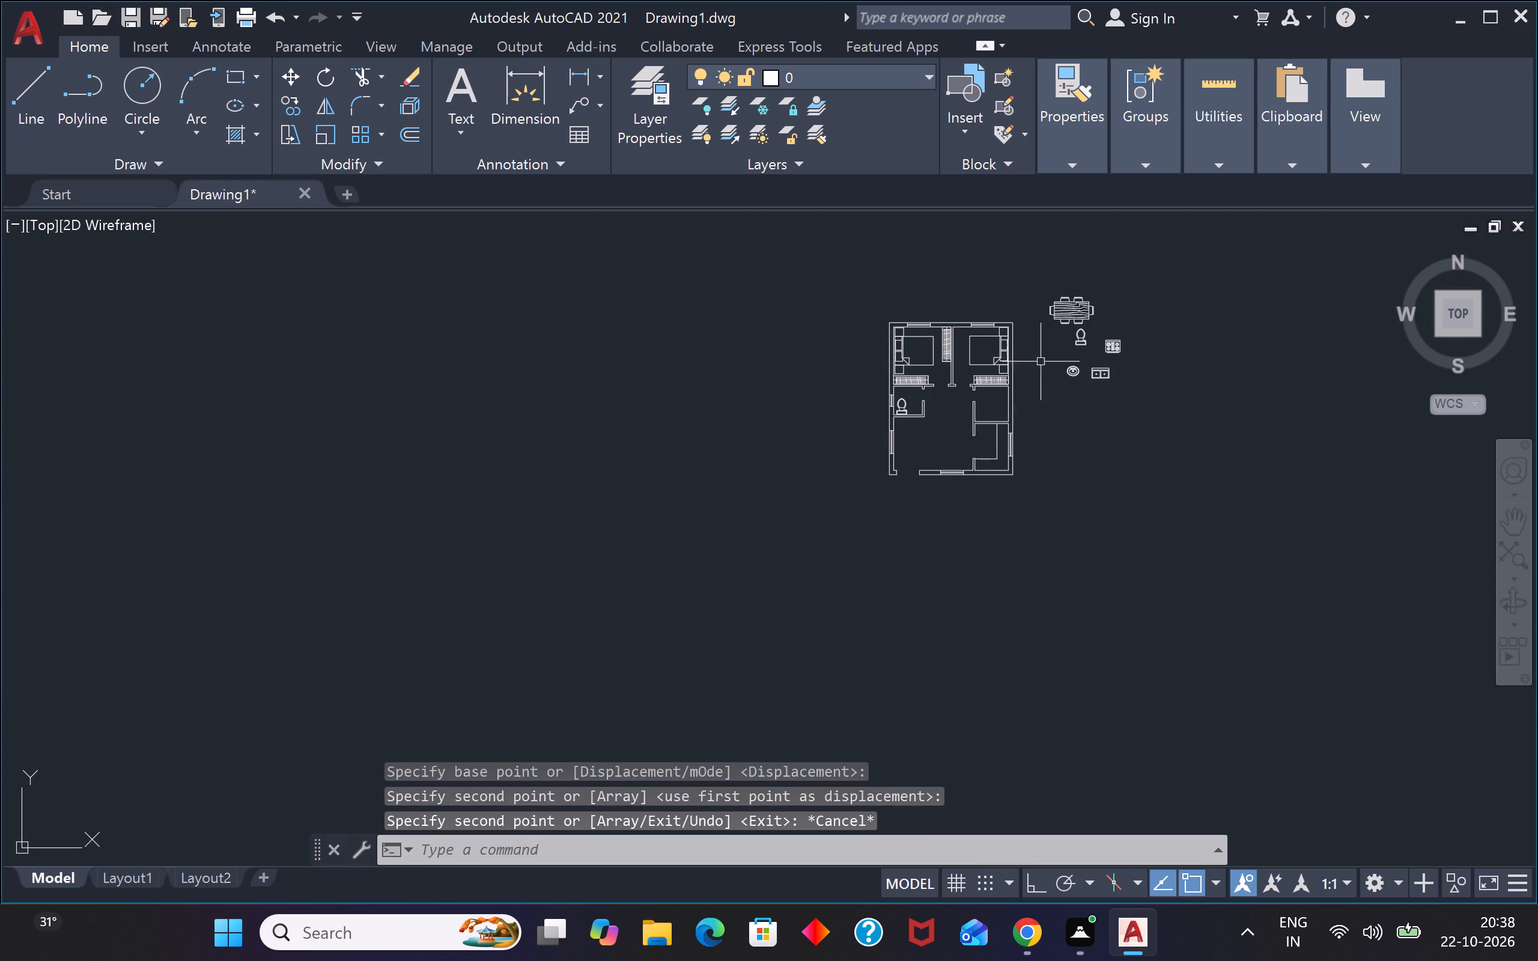
Rotate the washbasin together with its faucet set 180° about a point on its right edge.
{"action": "scroll", "coordinate": [1054, 360], "scroll_direction": "up", "scroll_amount": 4}
{"action": "left_click", "coordinate": [1215, 385]}
{"action": "left_click", "coordinate": [1128, 498]}
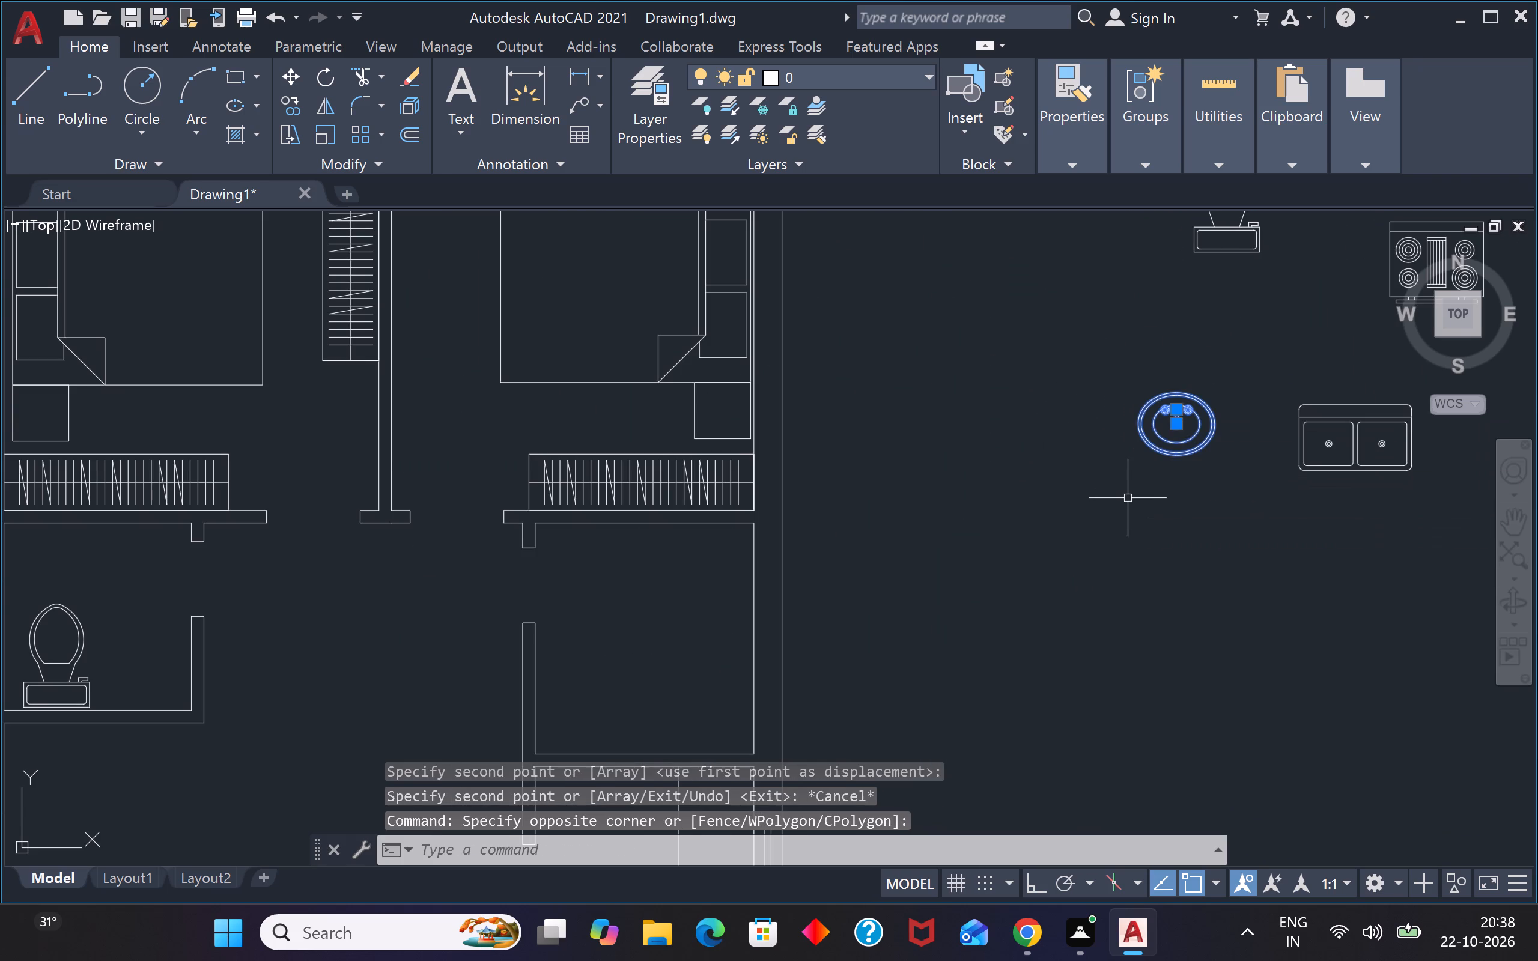
{"action": "key", "text": "r"}
{"action": "key", "text": "o"}
{"action": "key", "text": "Return"}
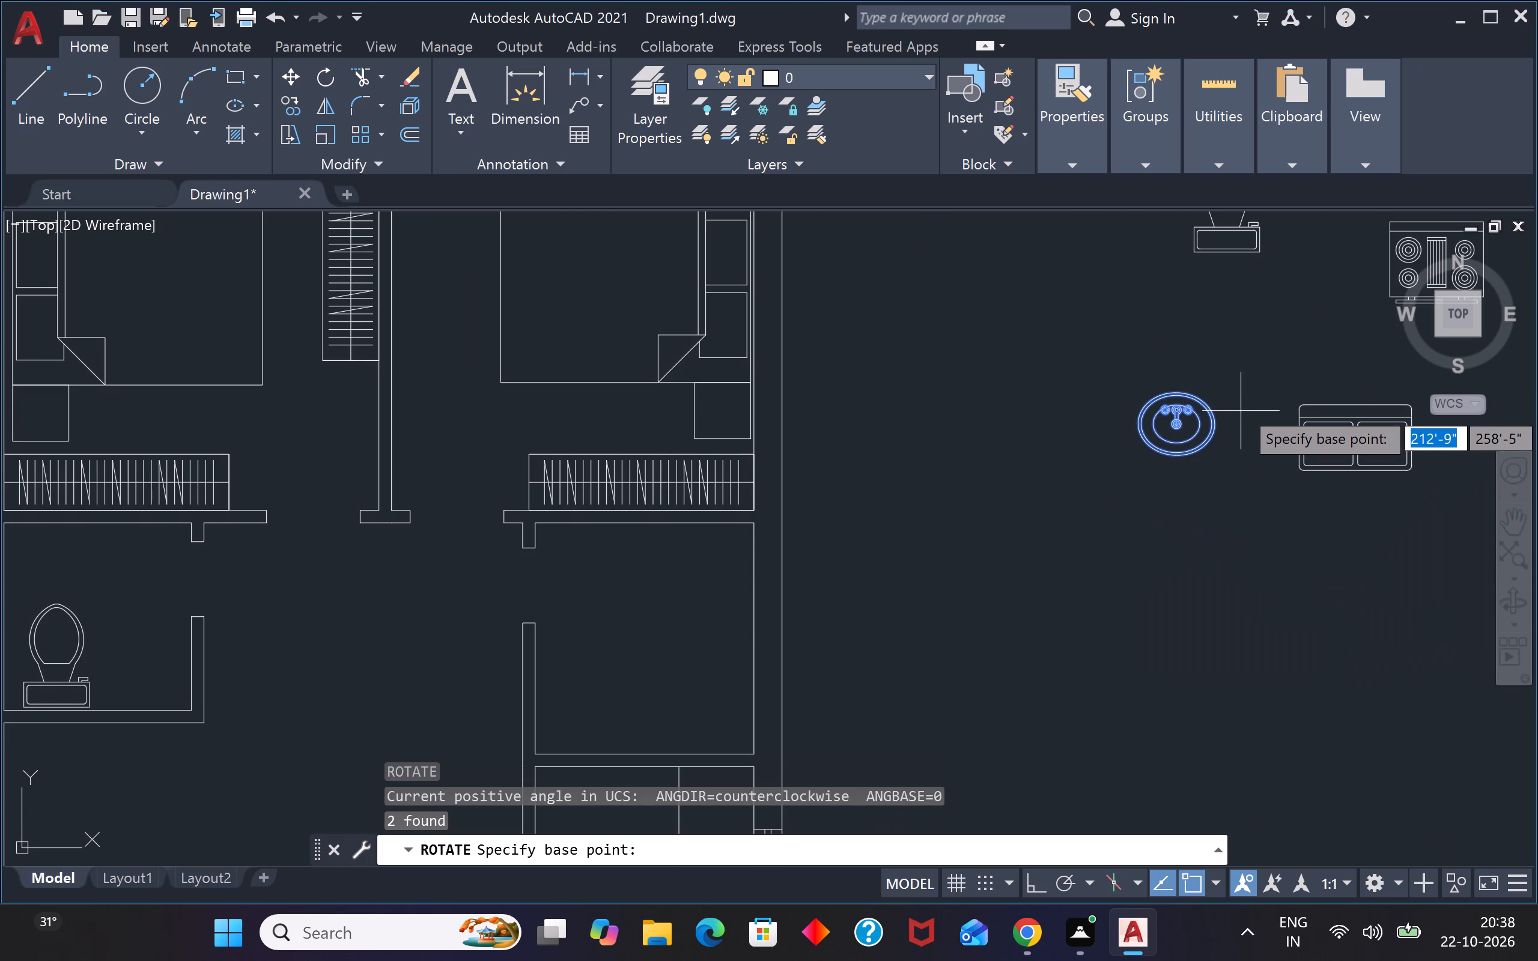
{"action": "left_click", "coordinate": [1218, 420]}
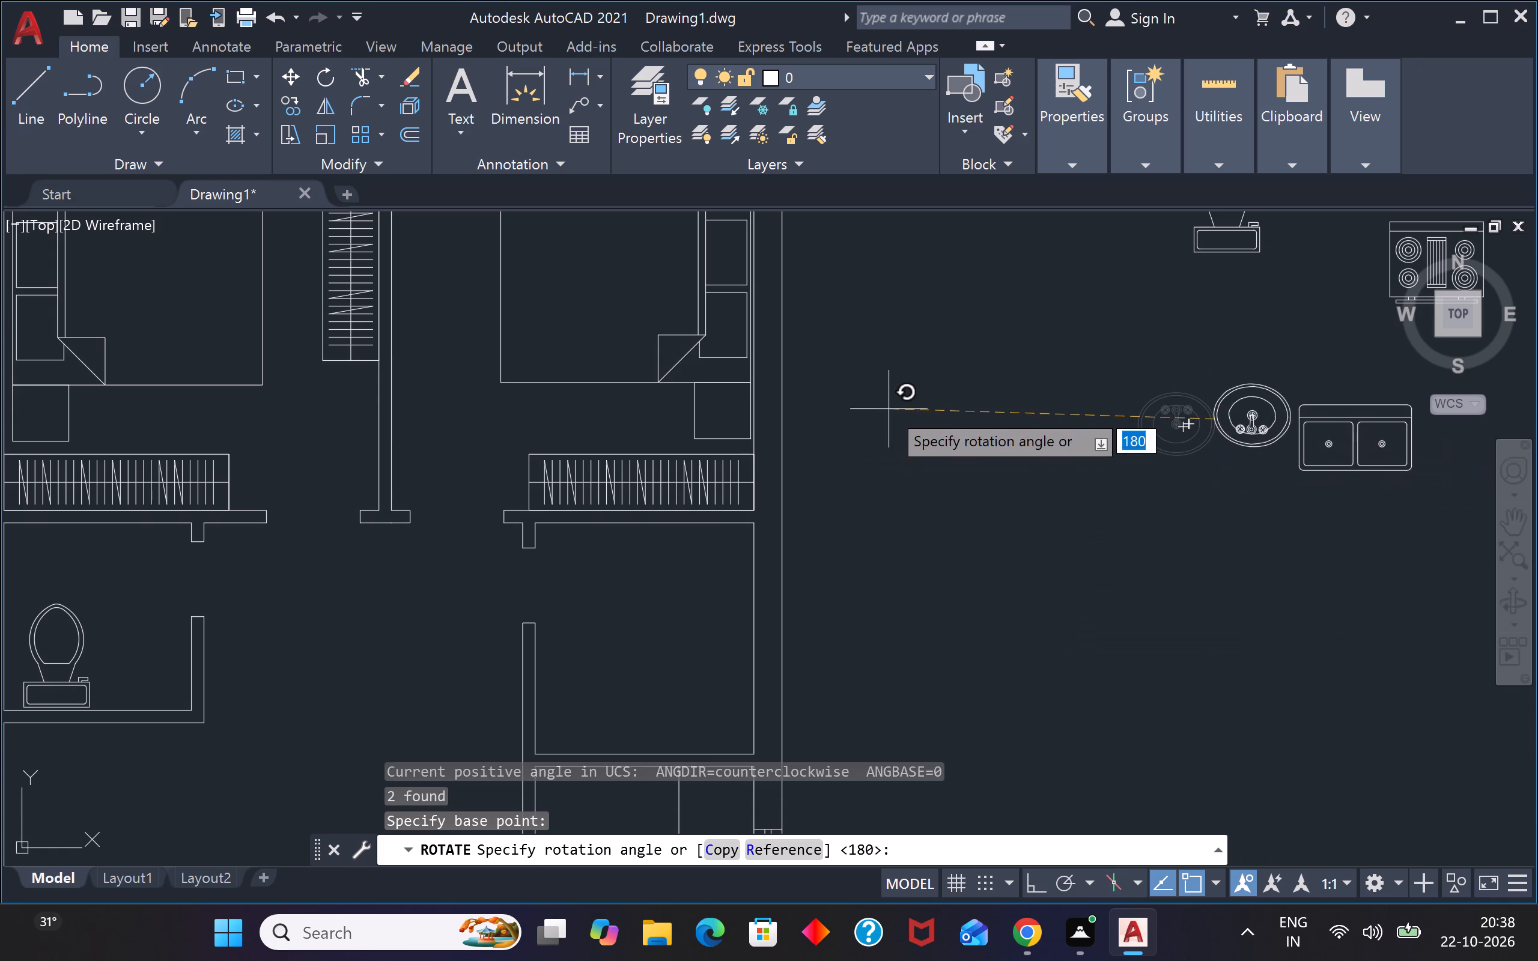
{"action": "left_click", "coordinate": [1129, 416]}
Move the rotated washbasin by its drain centre into the left bathroom, beside the toilet in the lower-right corner.
{"action": "scroll", "coordinate": [1225, 395], "scroll_direction": "up", "scroll_amount": 2}
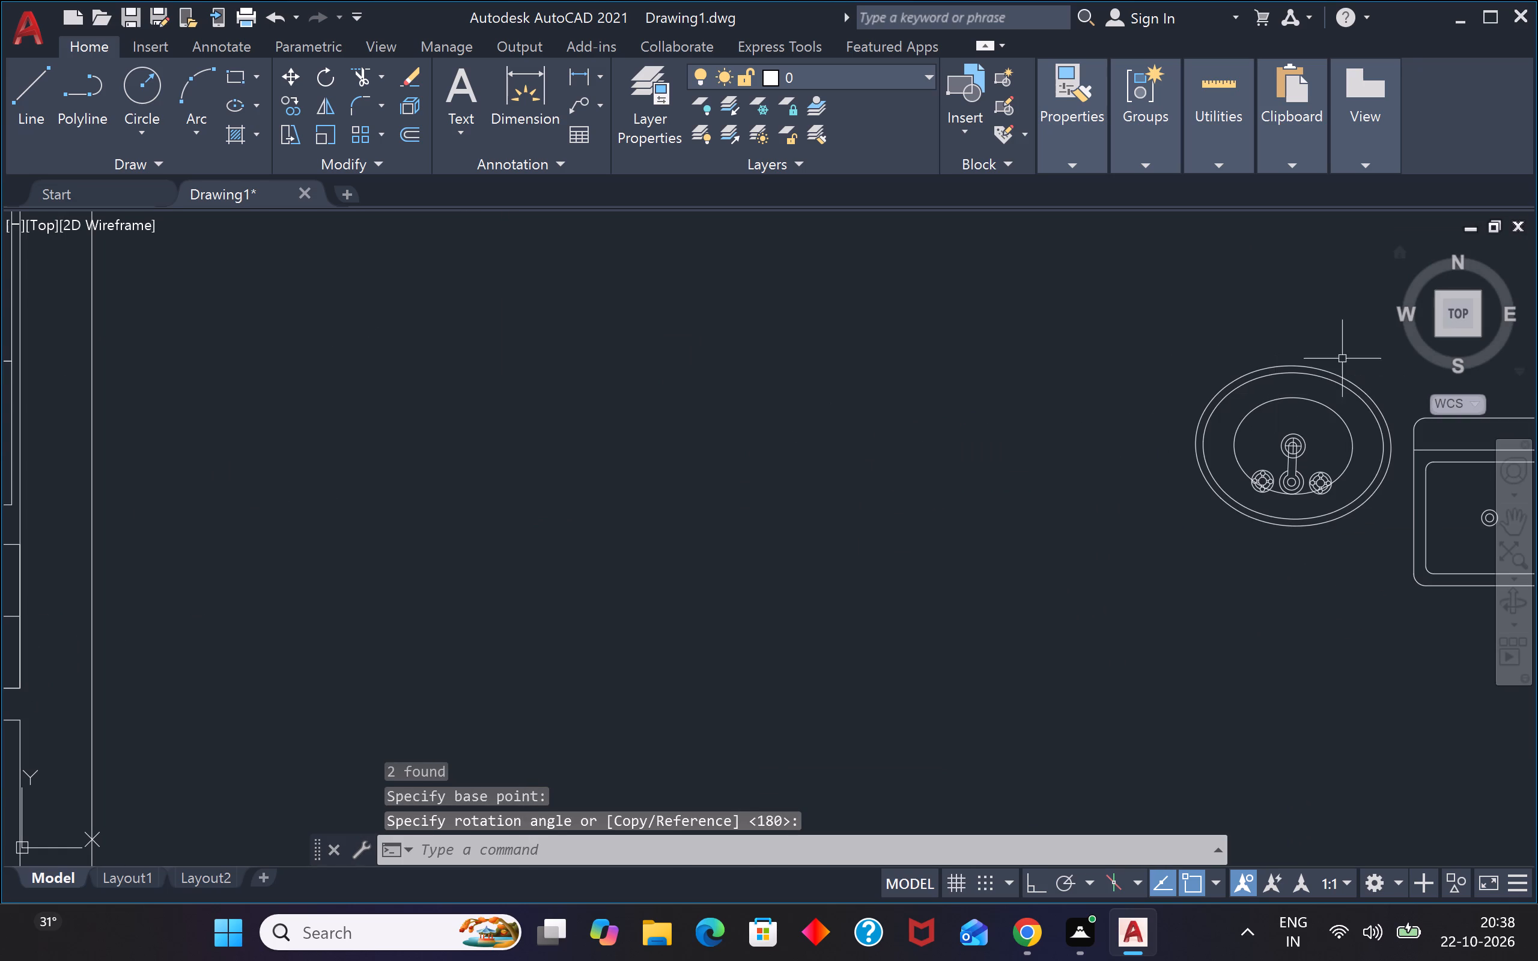
{"action": "left_click", "coordinate": [1334, 336]}
{"action": "left_click", "coordinate": [1185, 624]}
{"action": "key", "text": "m"}
{"action": "key", "text": "space"}
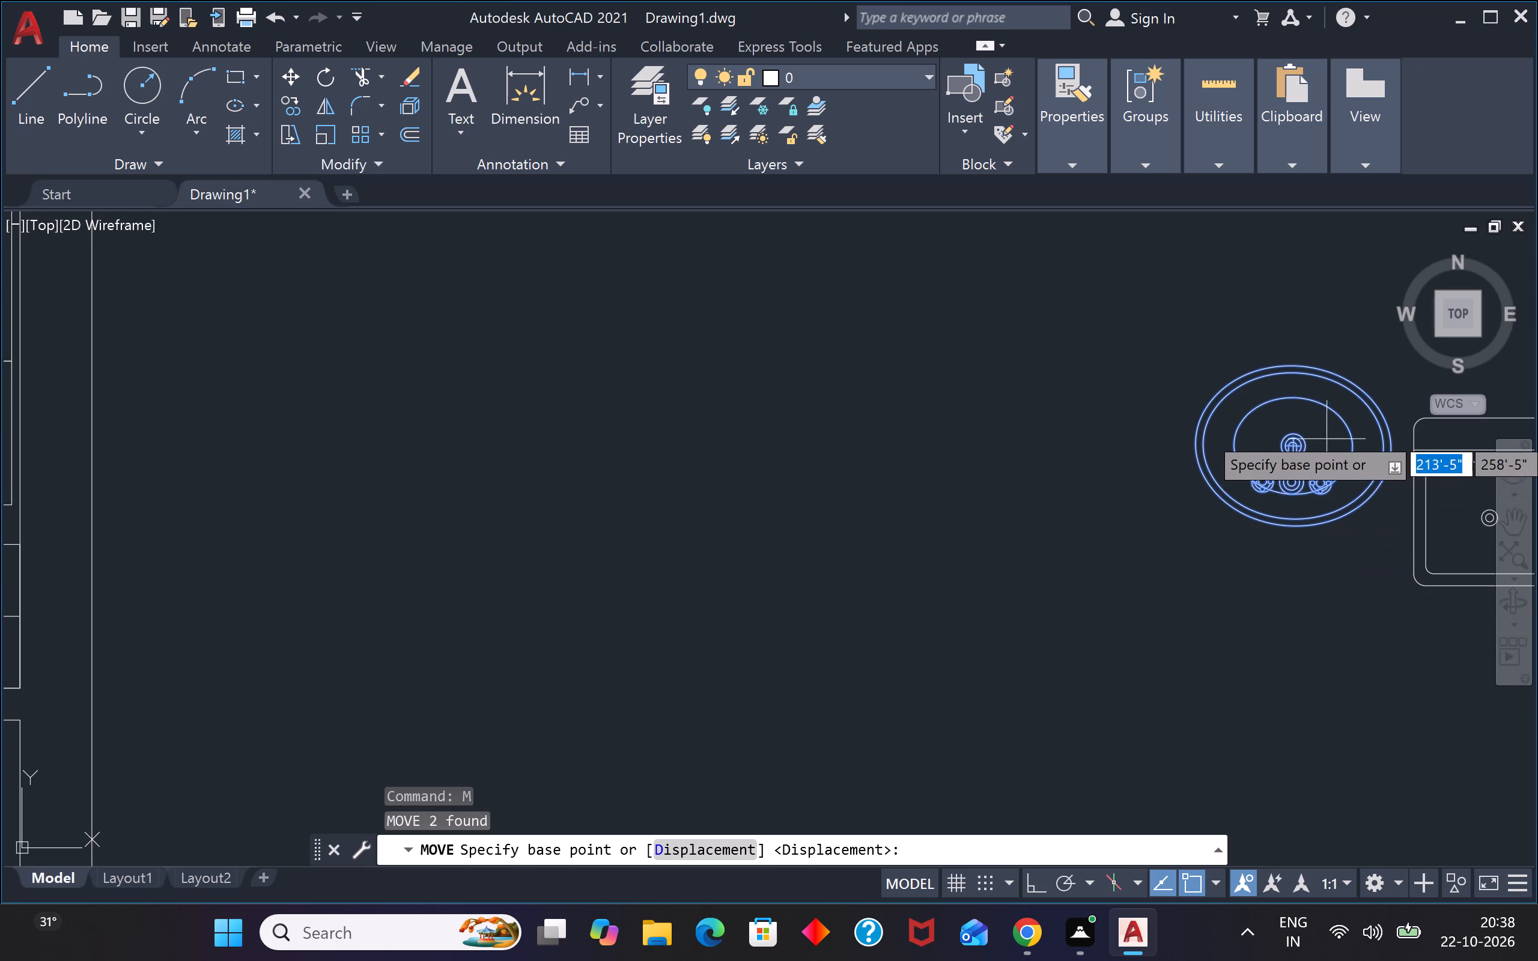
{"action": "left_click", "coordinate": [1291, 443]}
{"action": "scroll", "coordinate": [1286, 449], "scroll_direction": "down", "scroll_amount": 3}
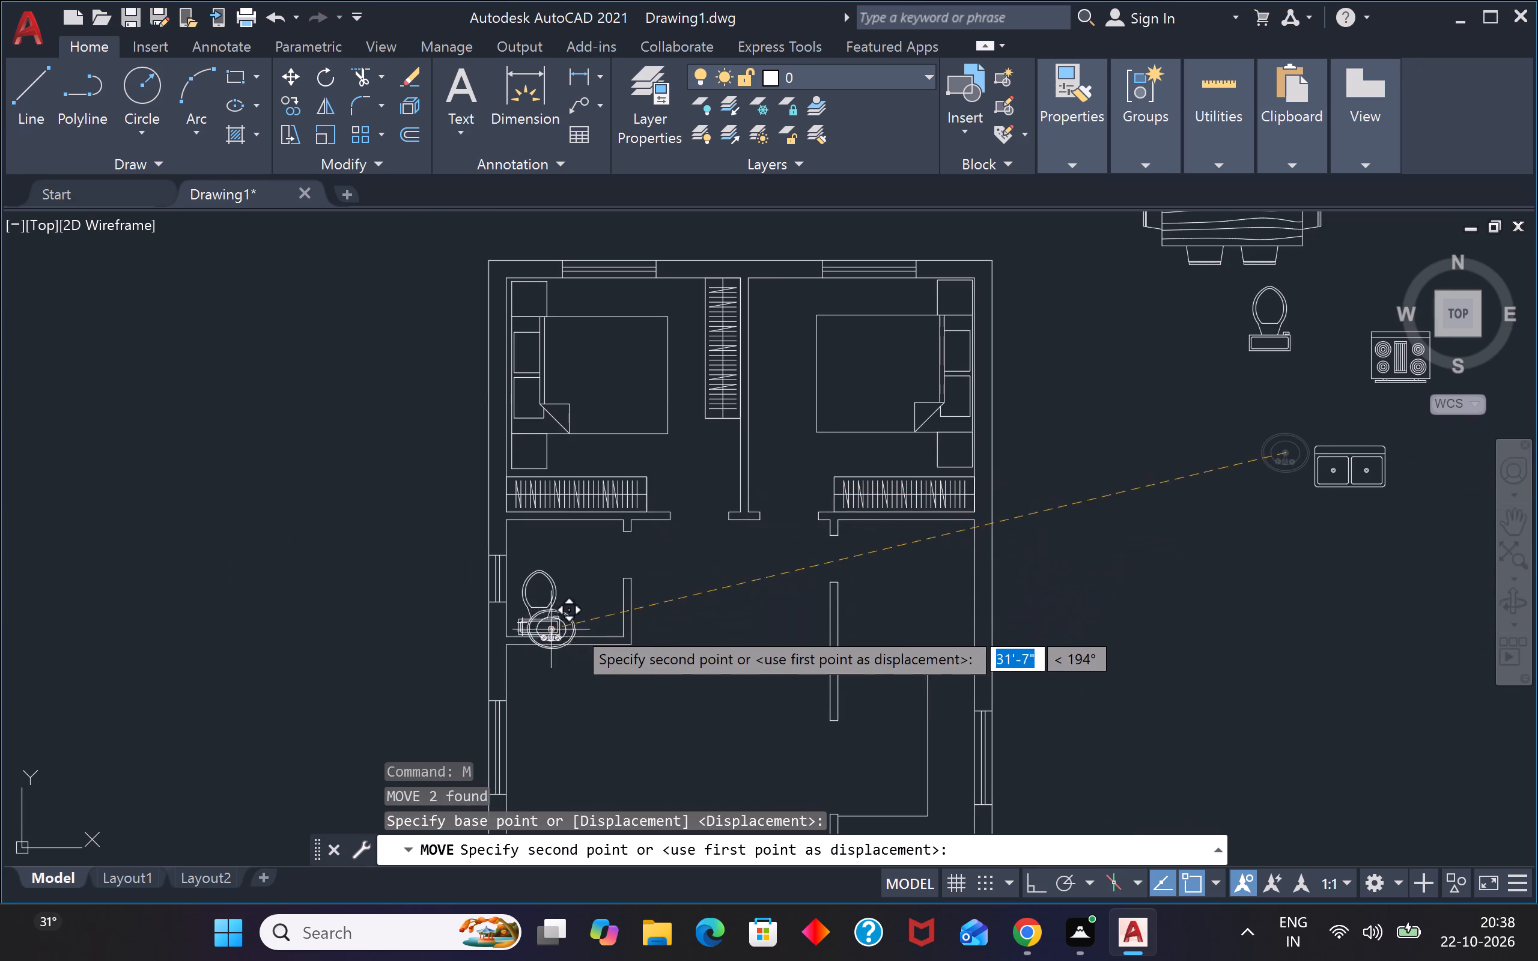
{"action": "scroll", "coordinate": [583, 626], "scroll_direction": "up", "scroll_amount": 3}
{"action": "left_click", "coordinate": [634, 593]}
{"action": "key", "text": "Escape"}
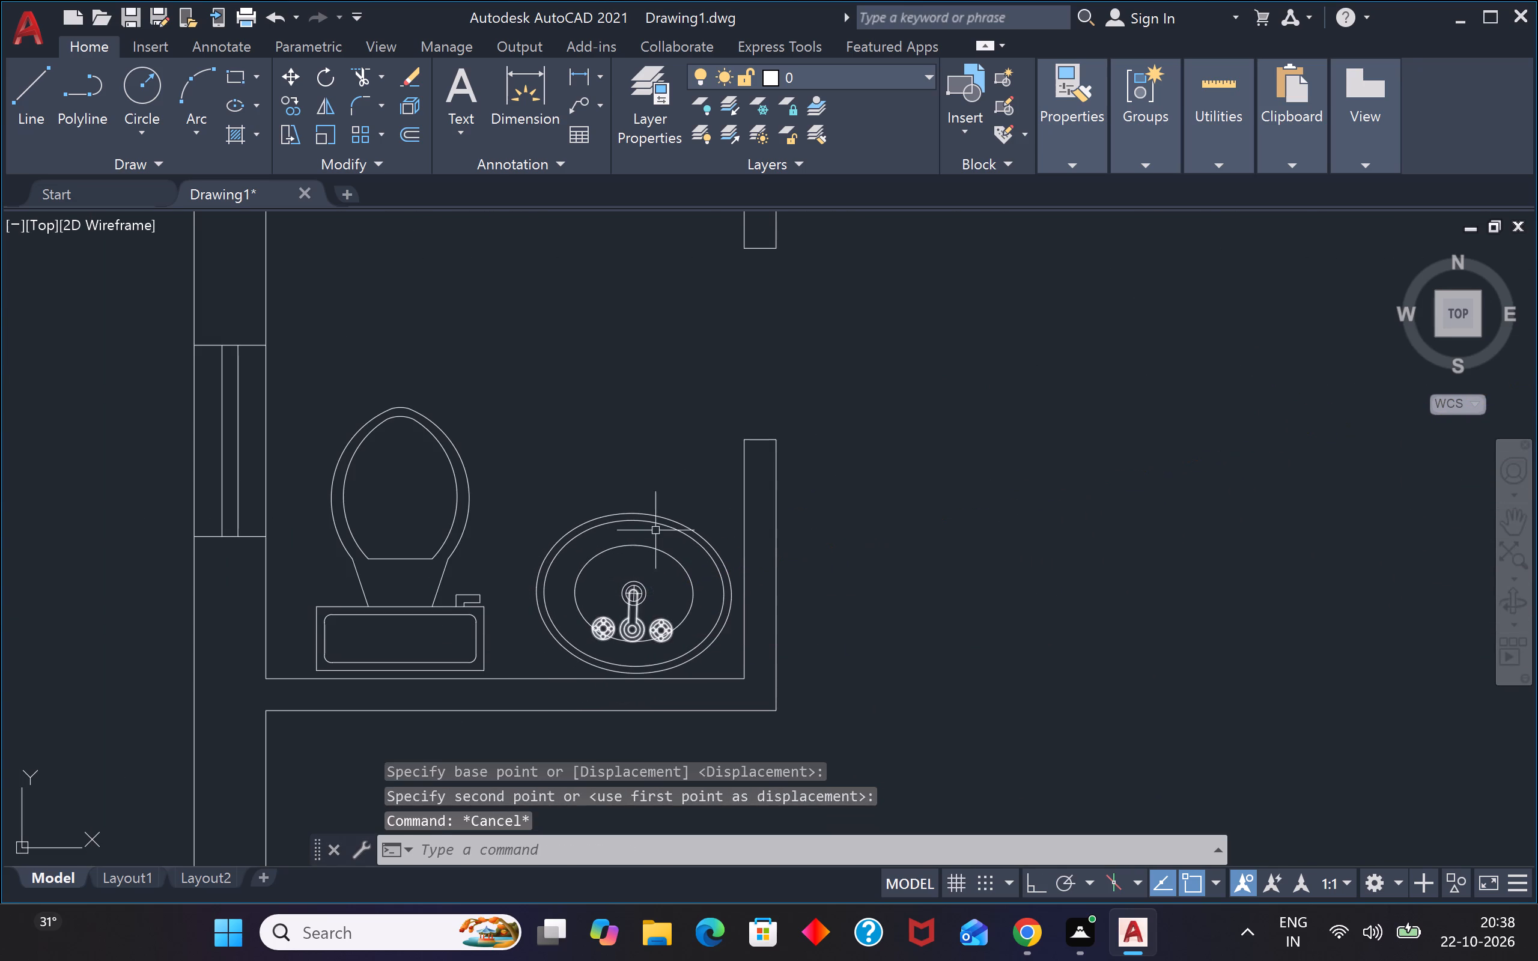
Copy the washbasin and its faucet set from the left bathroom into the open area between the two bathrooms.
{"action": "left_click", "coordinate": [652, 511]}
{"action": "left_click", "coordinate": [597, 618]}
{"action": "key", "text": "c"}
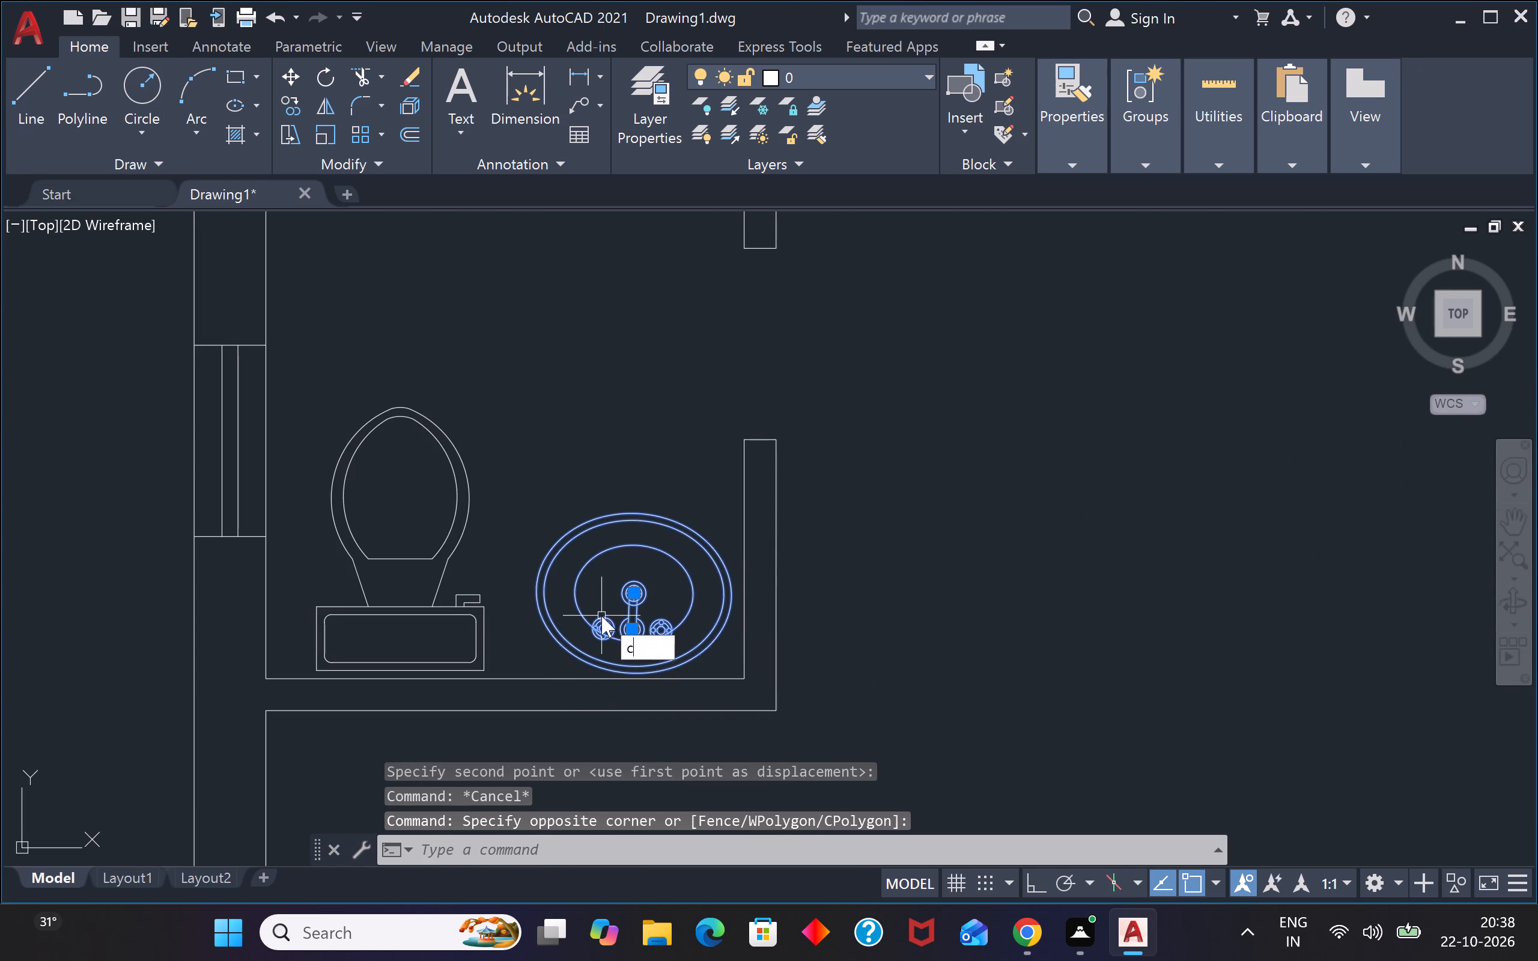
{"action": "key", "text": "o"}
{"action": "key", "text": "Return"}
{"action": "left_click", "coordinate": [623, 595]}
{"action": "scroll", "coordinate": [647, 596], "scroll_direction": "down", "scroll_amount": 3}
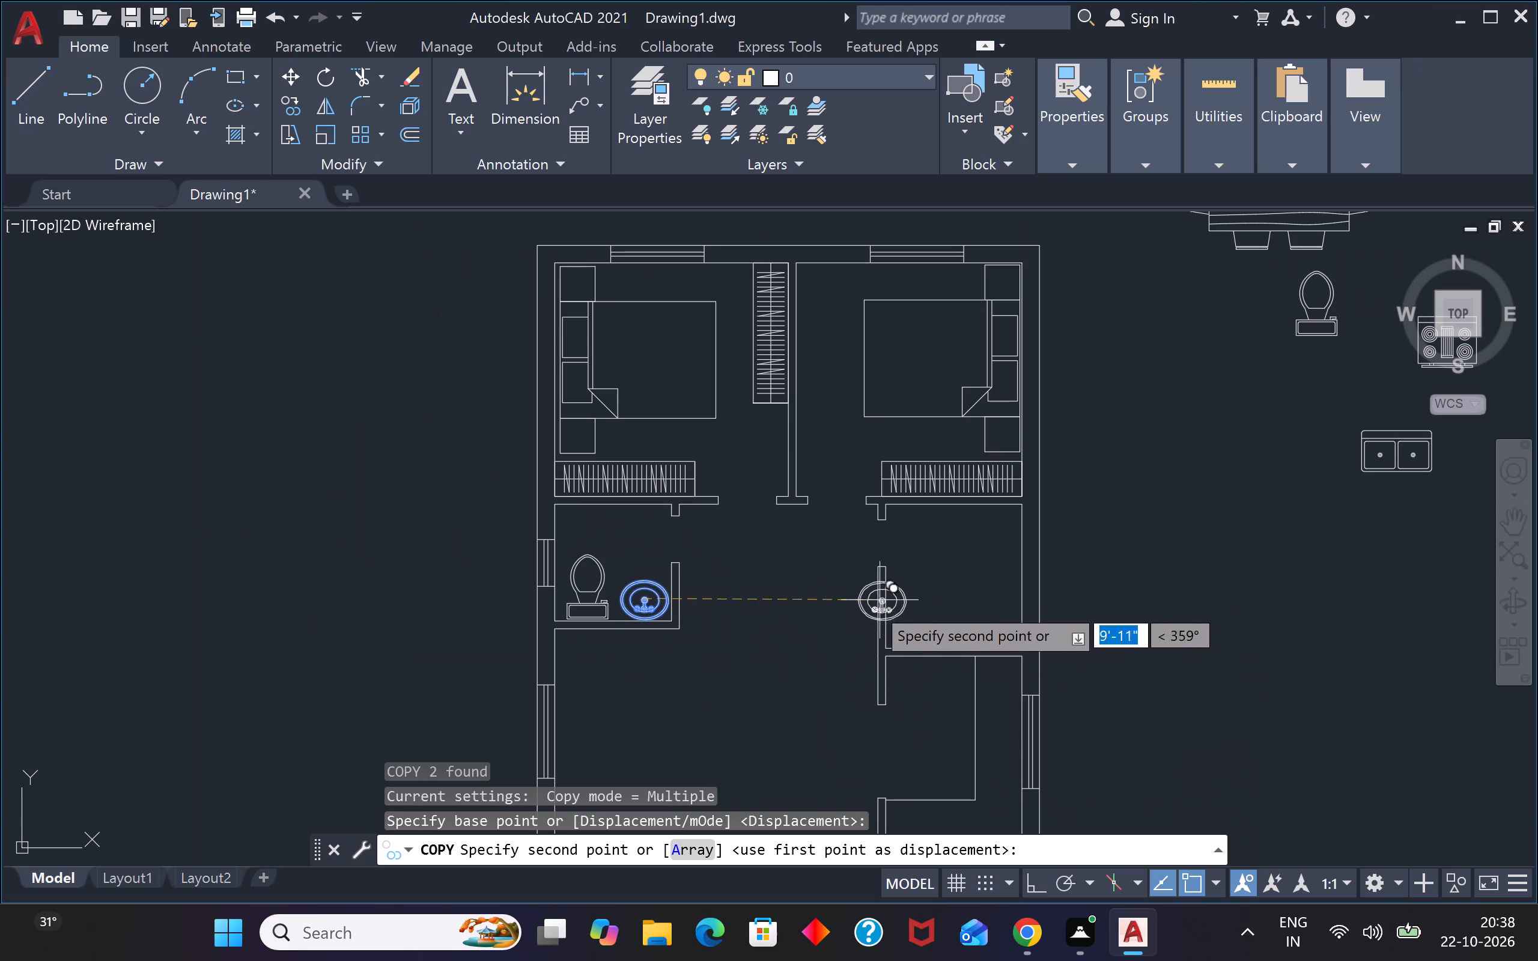
{"action": "left_click", "coordinate": [790, 616]}
{"action": "key", "text": "Escape"}
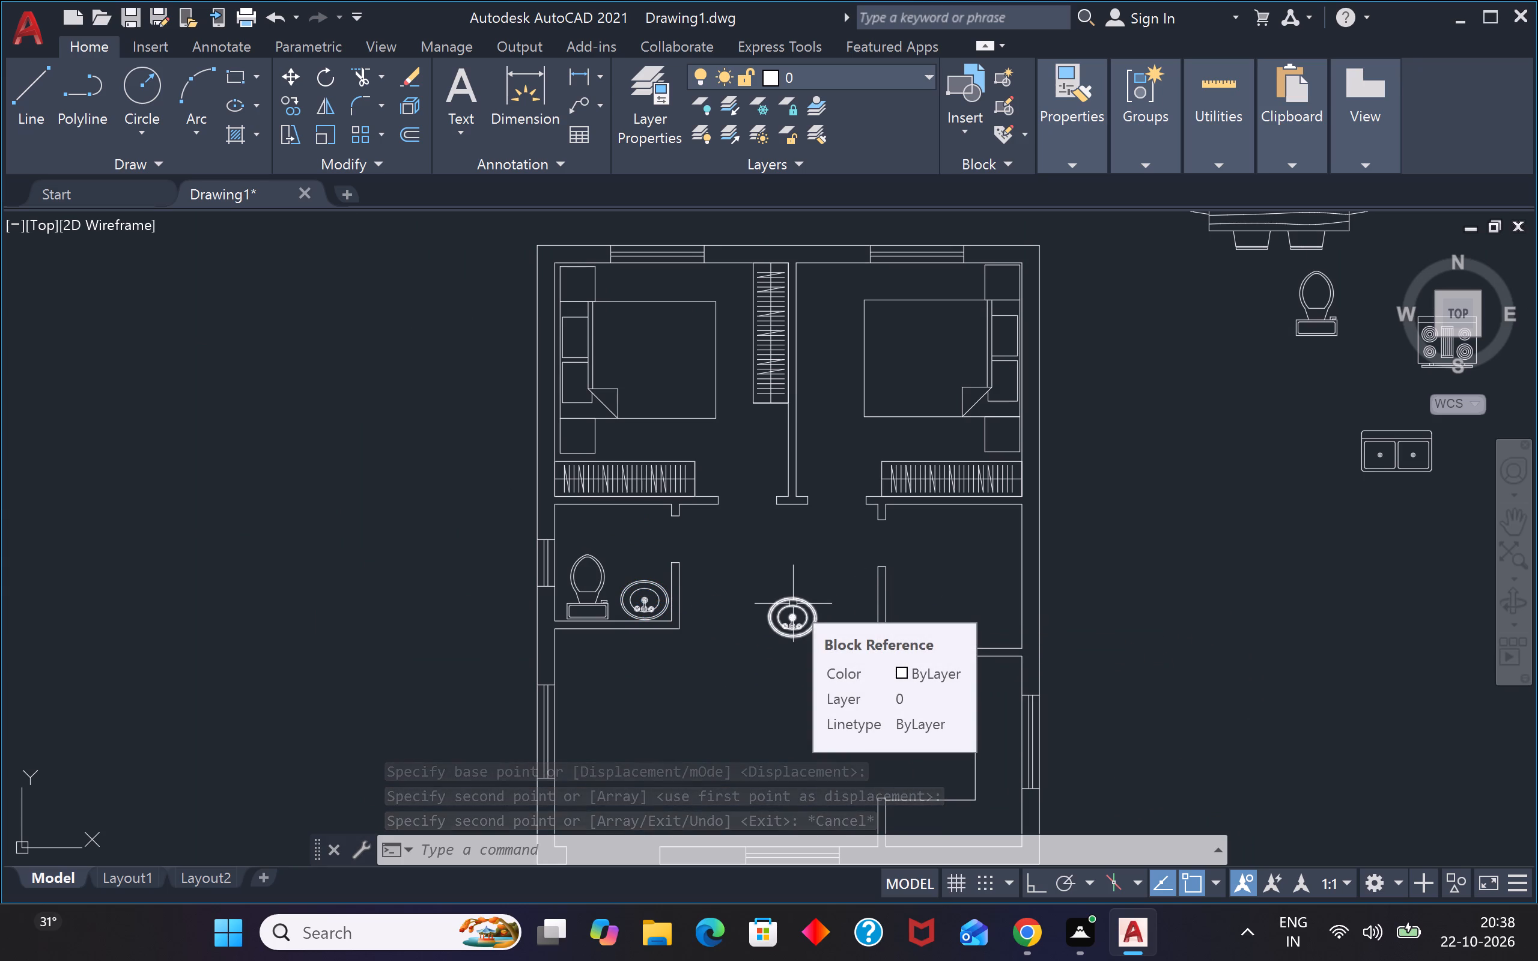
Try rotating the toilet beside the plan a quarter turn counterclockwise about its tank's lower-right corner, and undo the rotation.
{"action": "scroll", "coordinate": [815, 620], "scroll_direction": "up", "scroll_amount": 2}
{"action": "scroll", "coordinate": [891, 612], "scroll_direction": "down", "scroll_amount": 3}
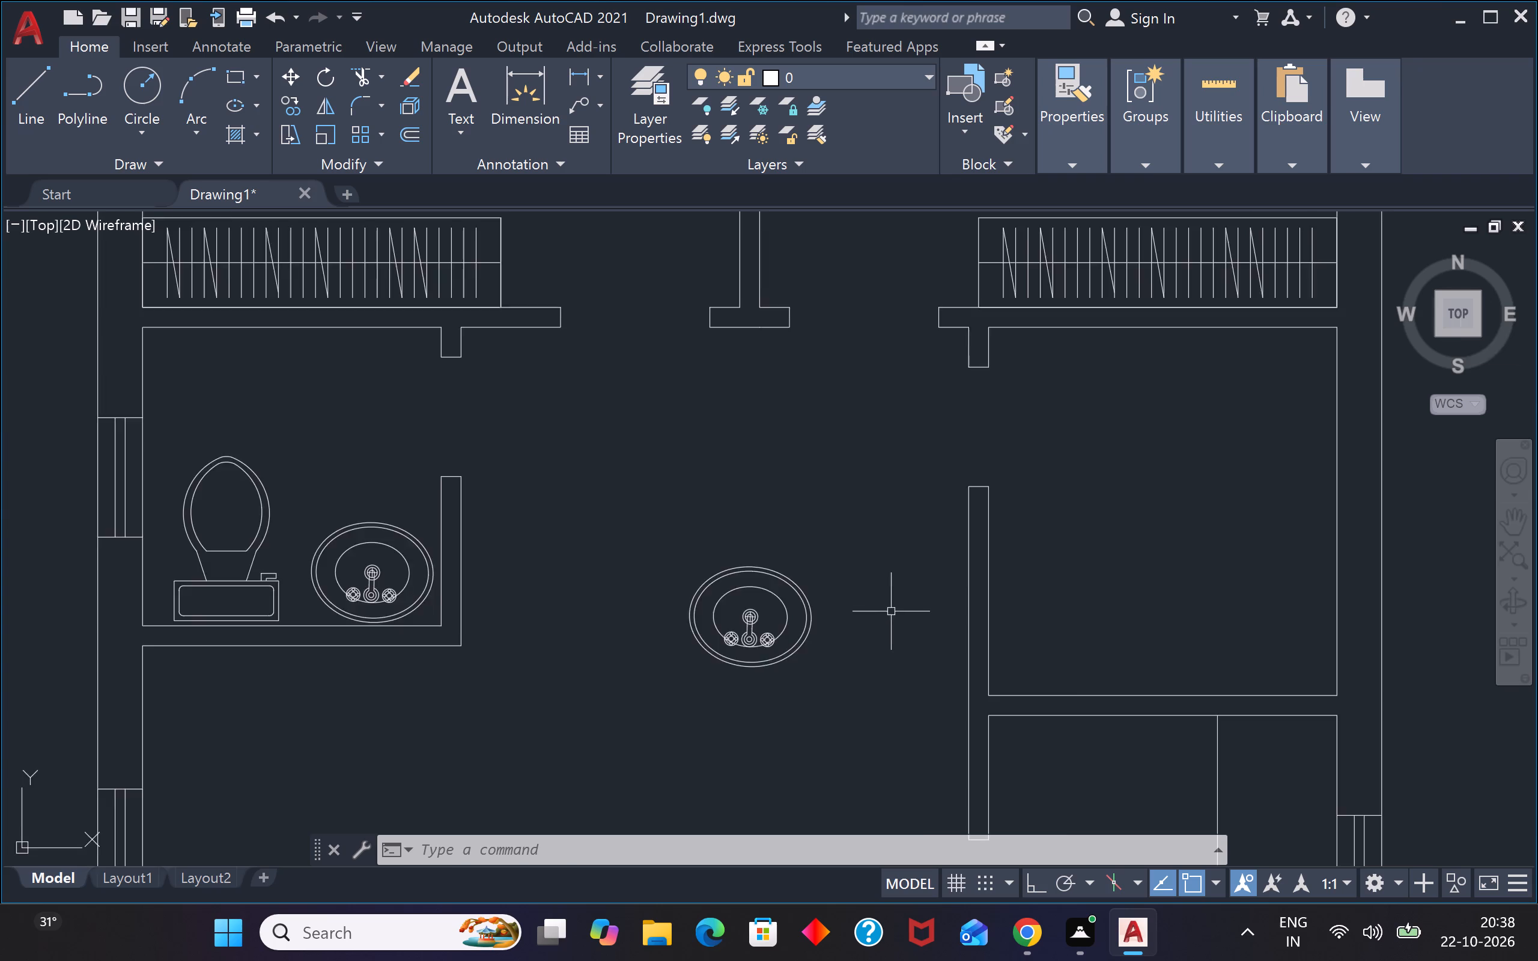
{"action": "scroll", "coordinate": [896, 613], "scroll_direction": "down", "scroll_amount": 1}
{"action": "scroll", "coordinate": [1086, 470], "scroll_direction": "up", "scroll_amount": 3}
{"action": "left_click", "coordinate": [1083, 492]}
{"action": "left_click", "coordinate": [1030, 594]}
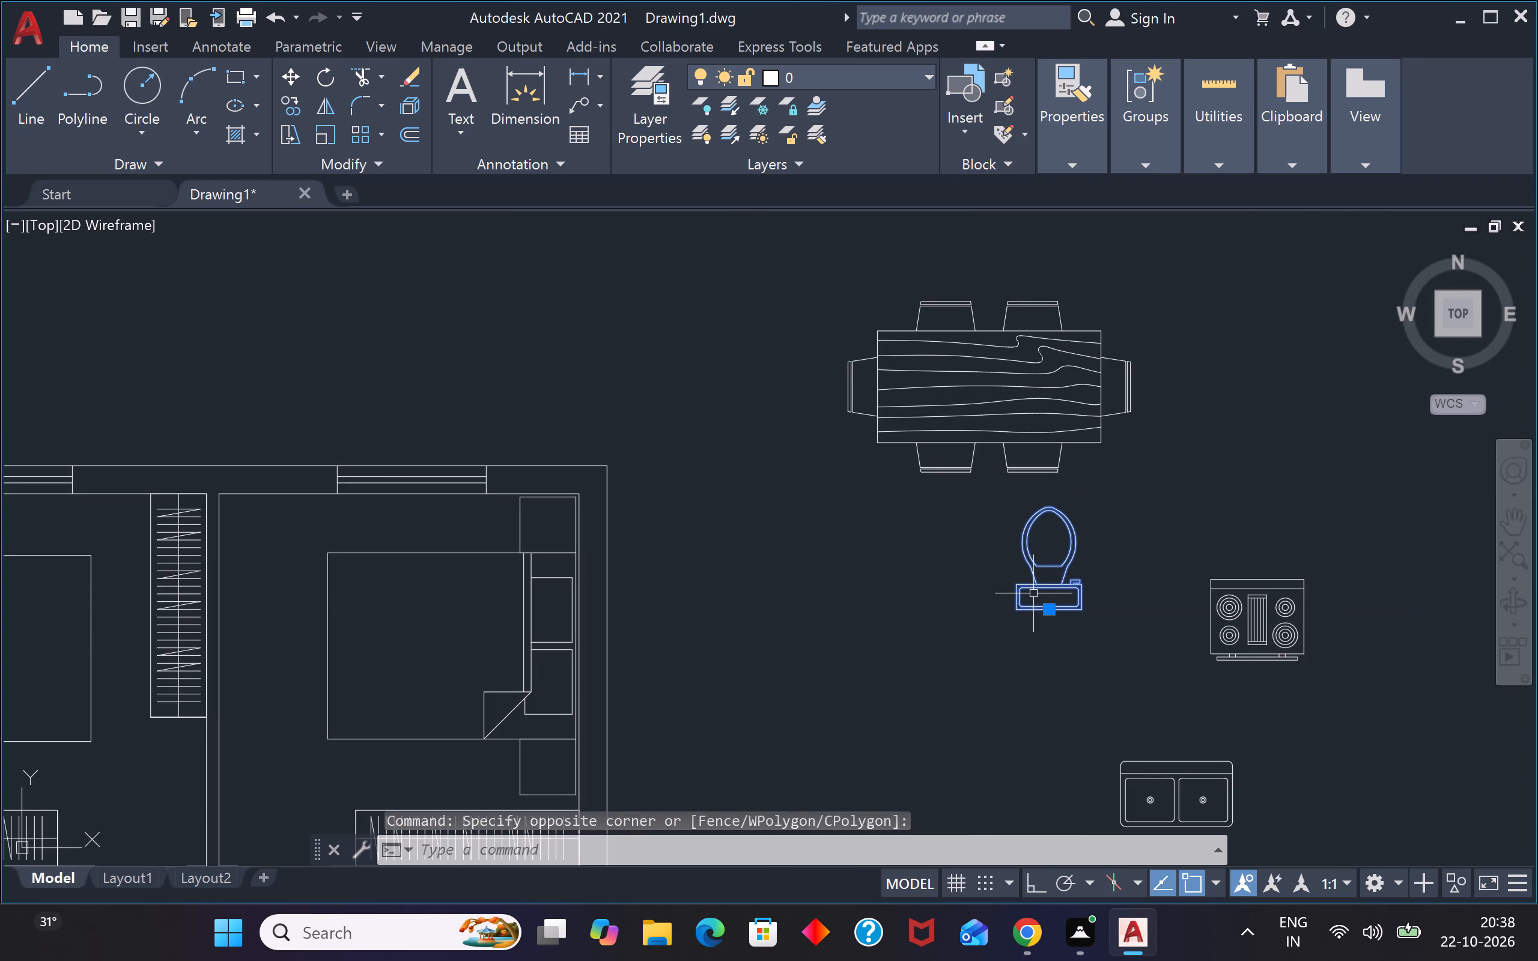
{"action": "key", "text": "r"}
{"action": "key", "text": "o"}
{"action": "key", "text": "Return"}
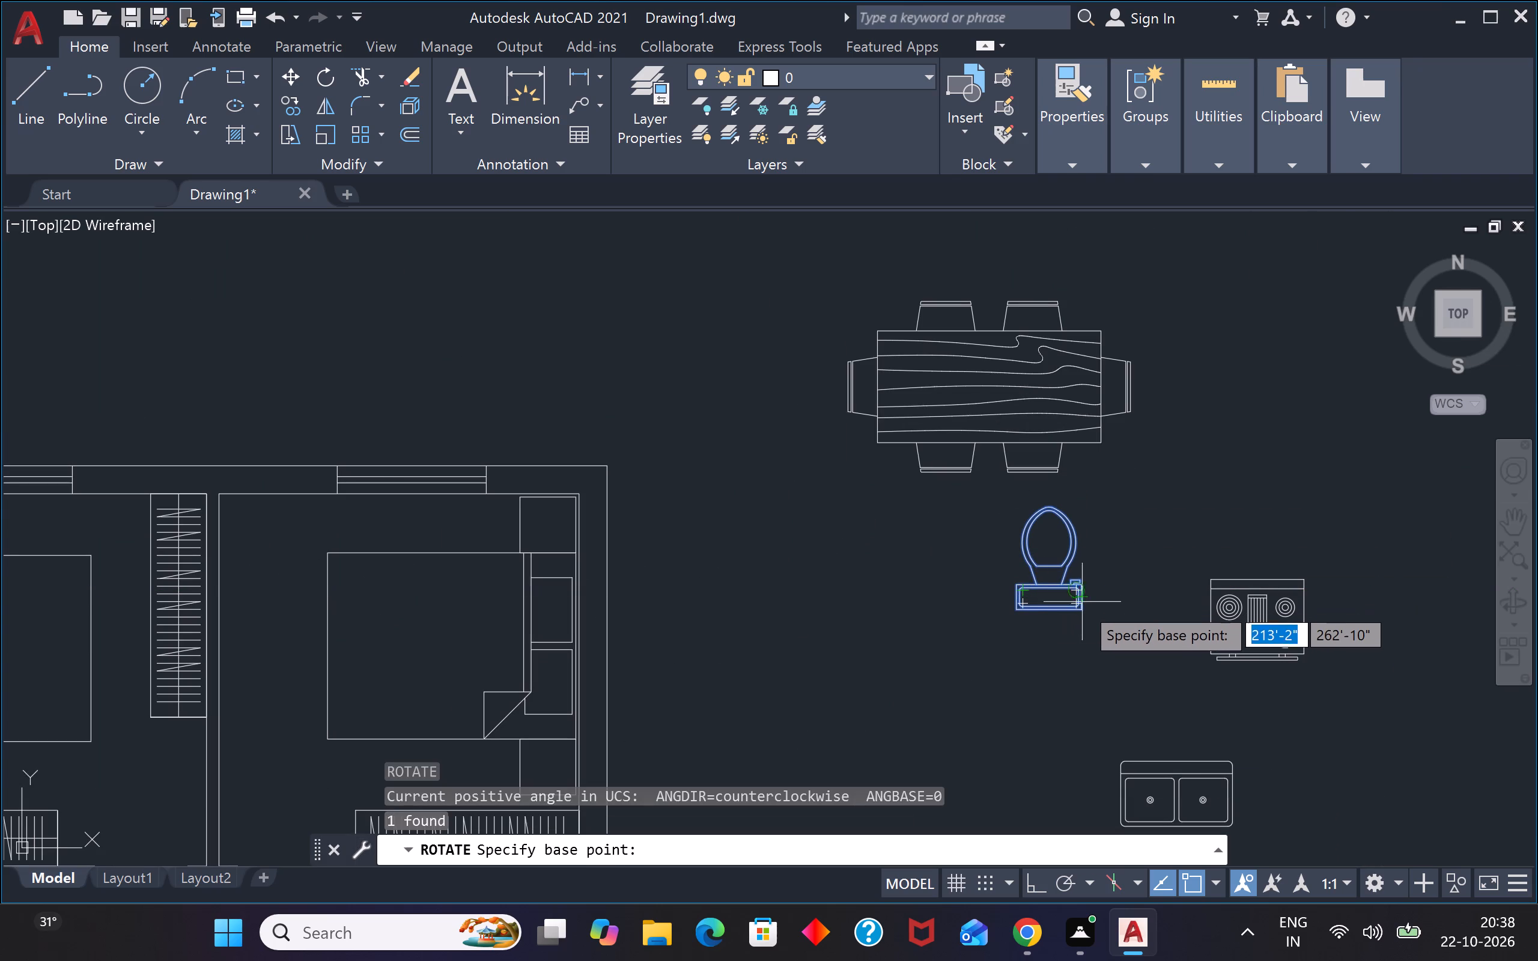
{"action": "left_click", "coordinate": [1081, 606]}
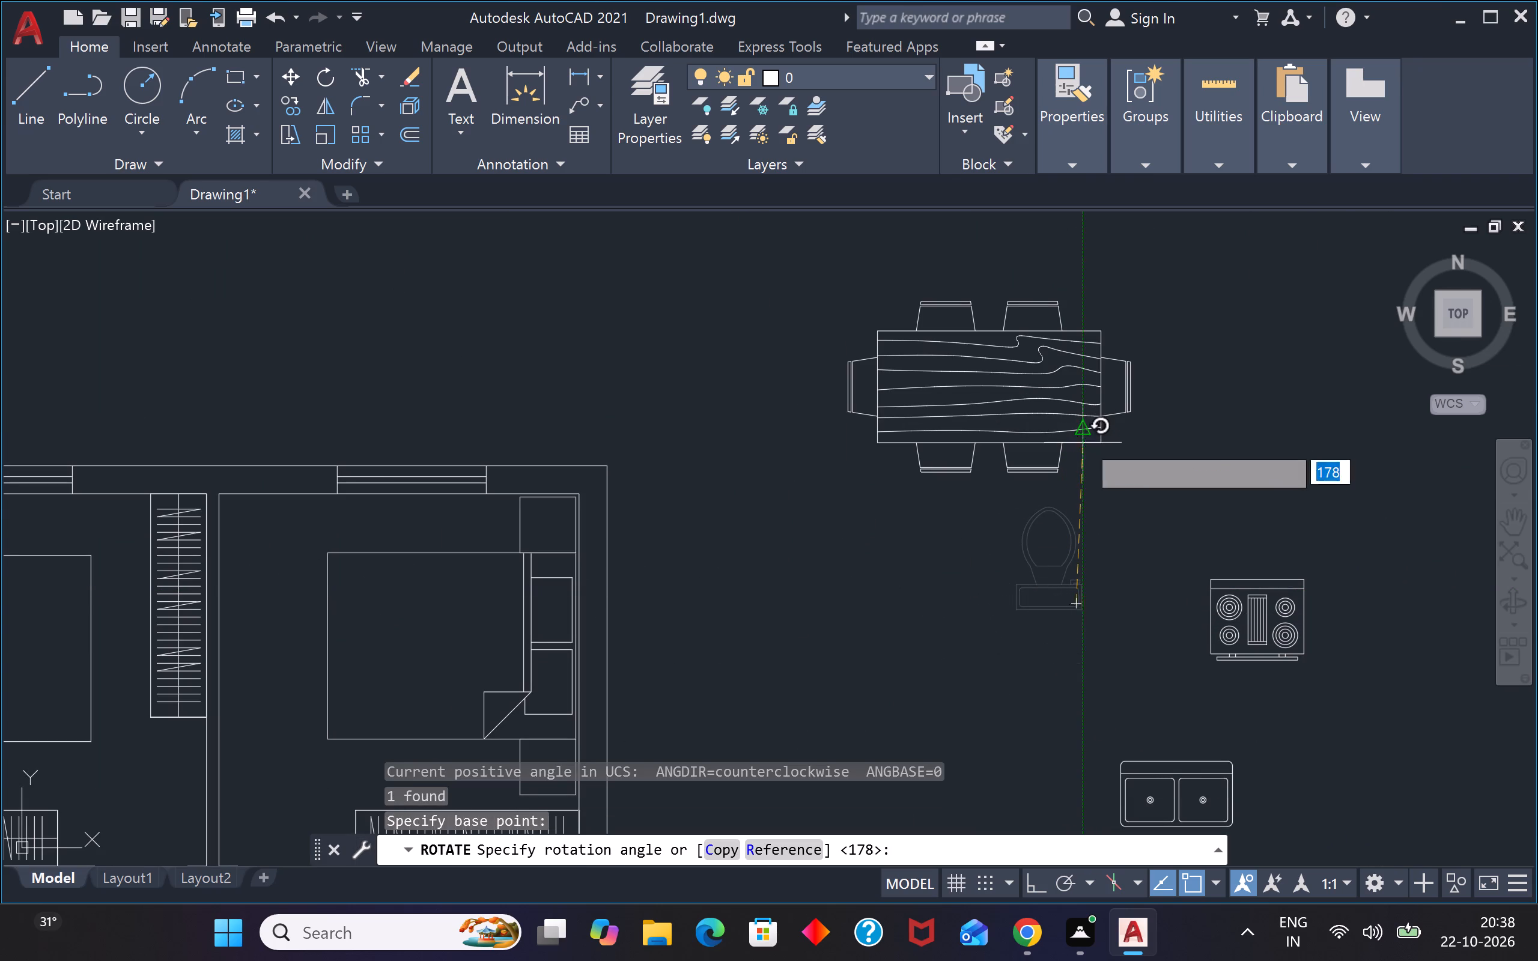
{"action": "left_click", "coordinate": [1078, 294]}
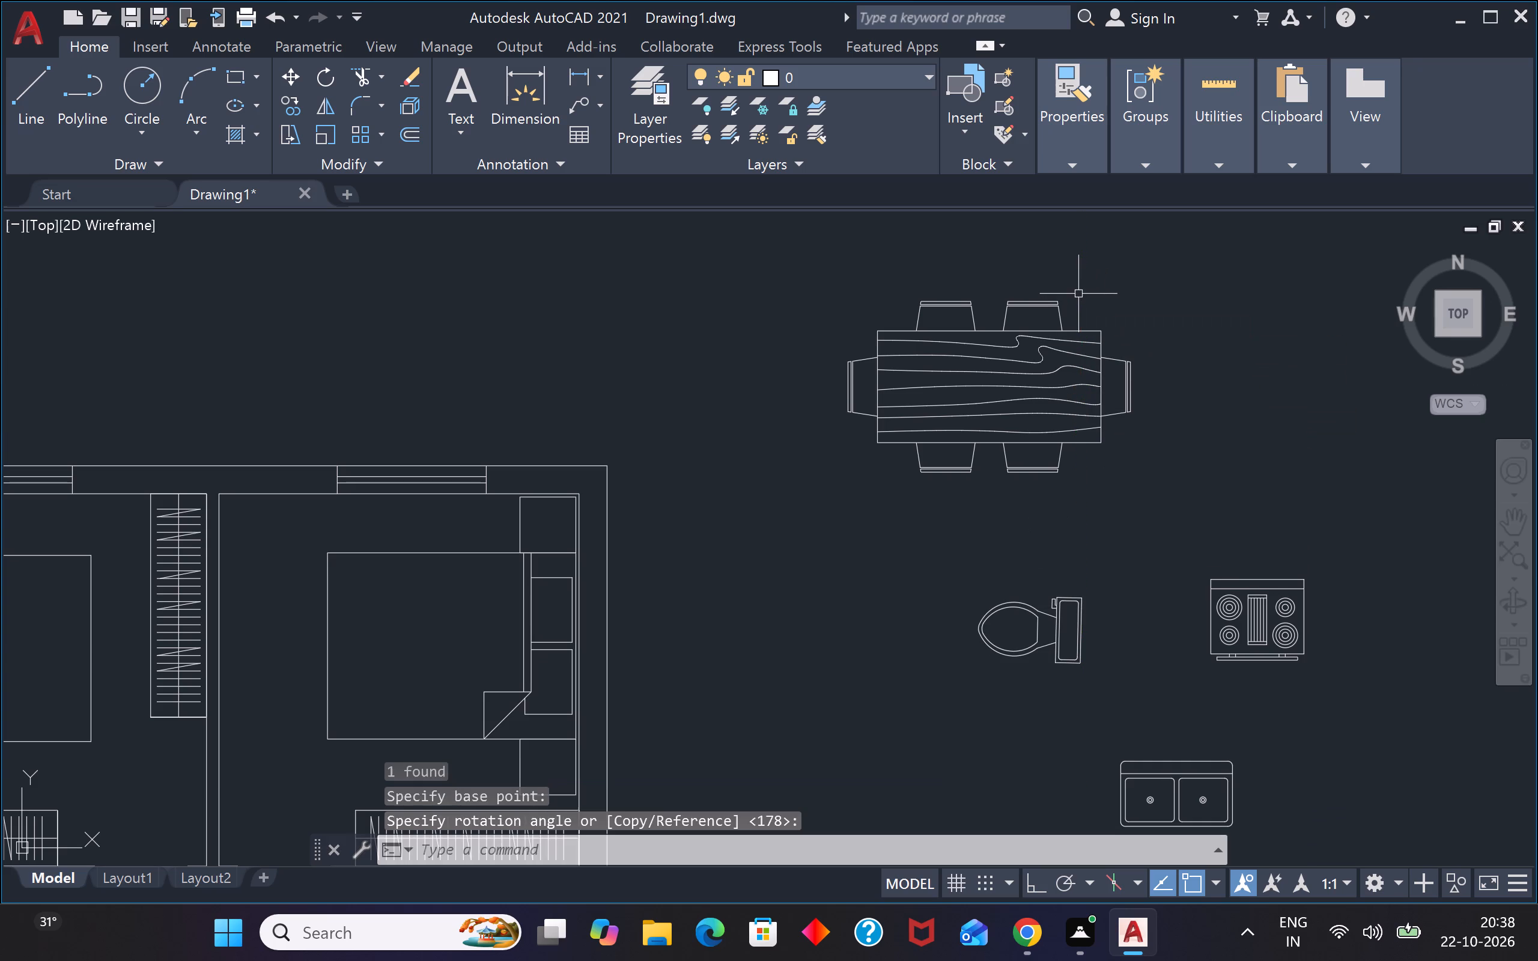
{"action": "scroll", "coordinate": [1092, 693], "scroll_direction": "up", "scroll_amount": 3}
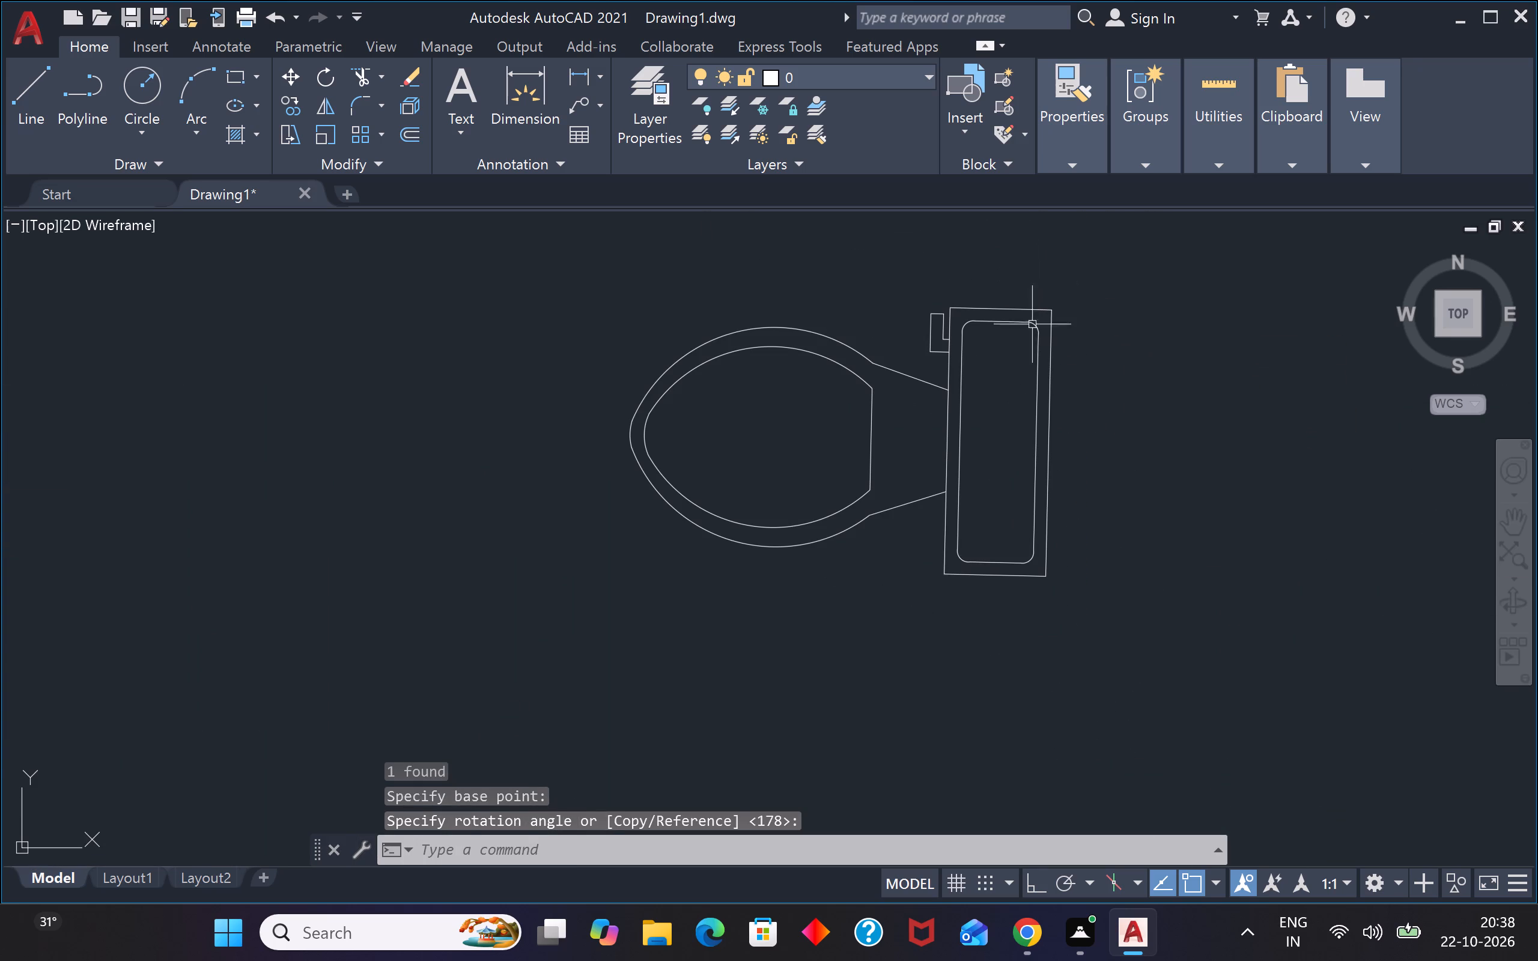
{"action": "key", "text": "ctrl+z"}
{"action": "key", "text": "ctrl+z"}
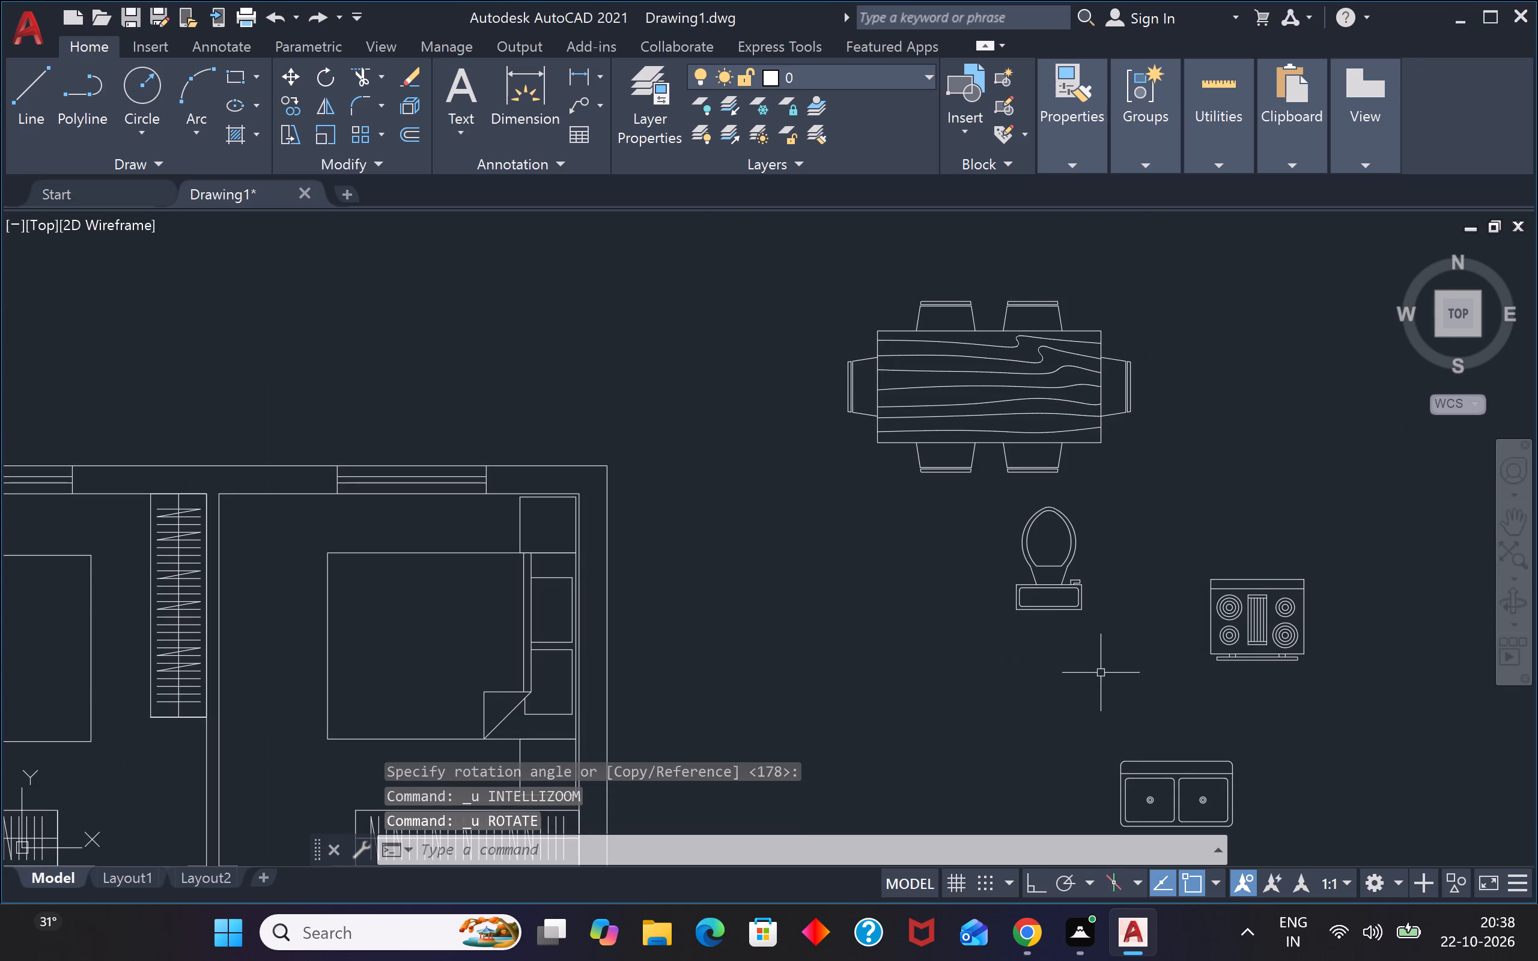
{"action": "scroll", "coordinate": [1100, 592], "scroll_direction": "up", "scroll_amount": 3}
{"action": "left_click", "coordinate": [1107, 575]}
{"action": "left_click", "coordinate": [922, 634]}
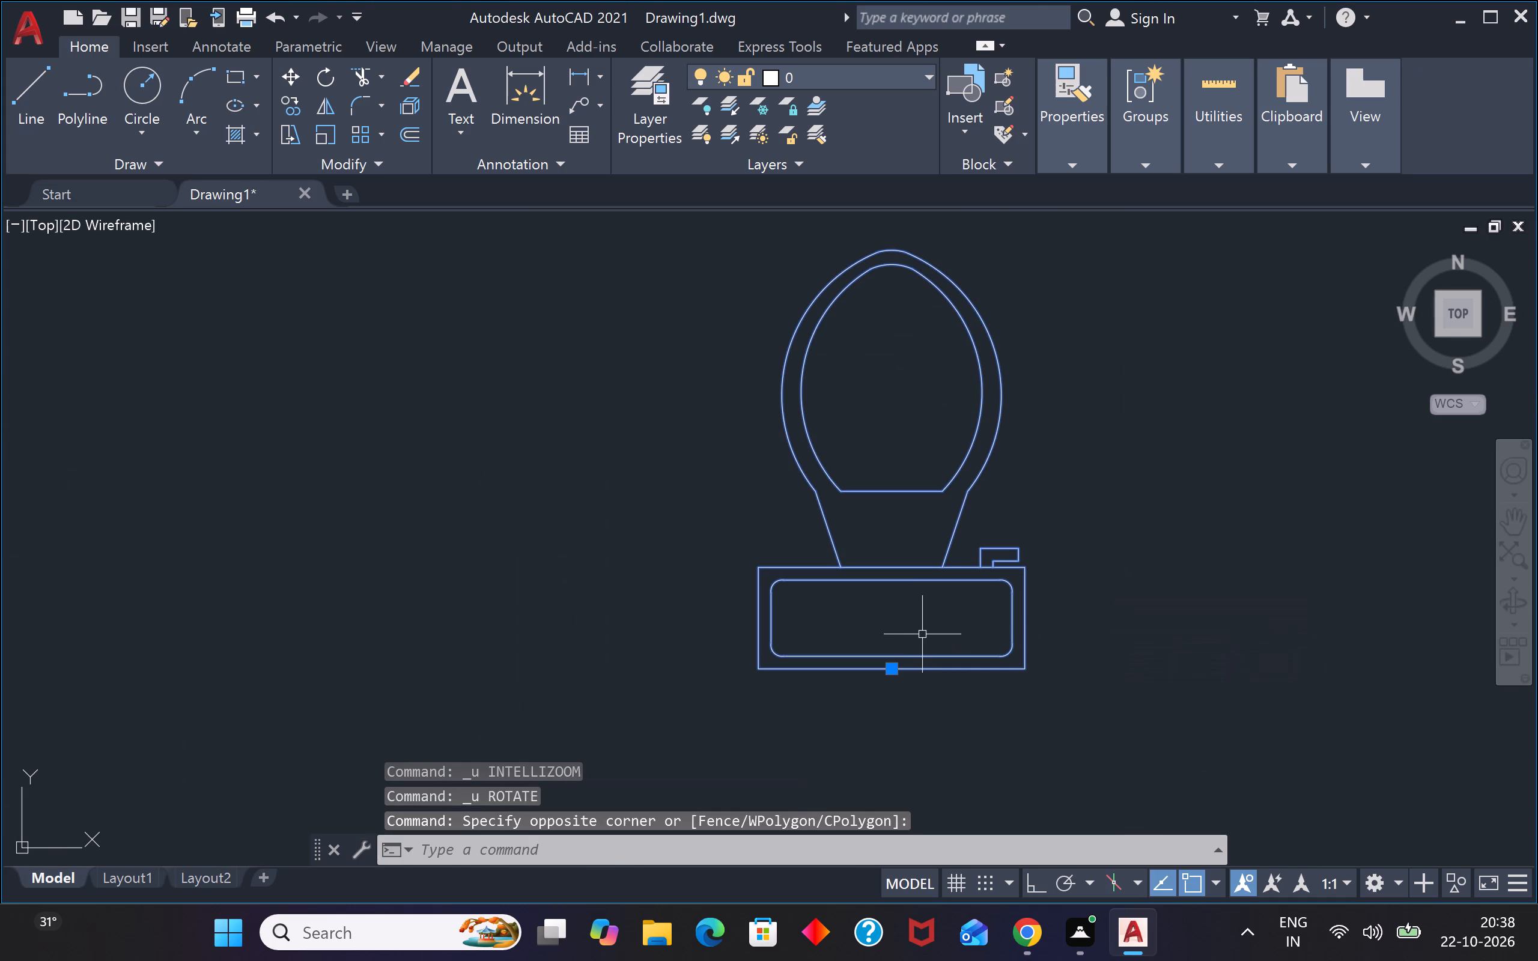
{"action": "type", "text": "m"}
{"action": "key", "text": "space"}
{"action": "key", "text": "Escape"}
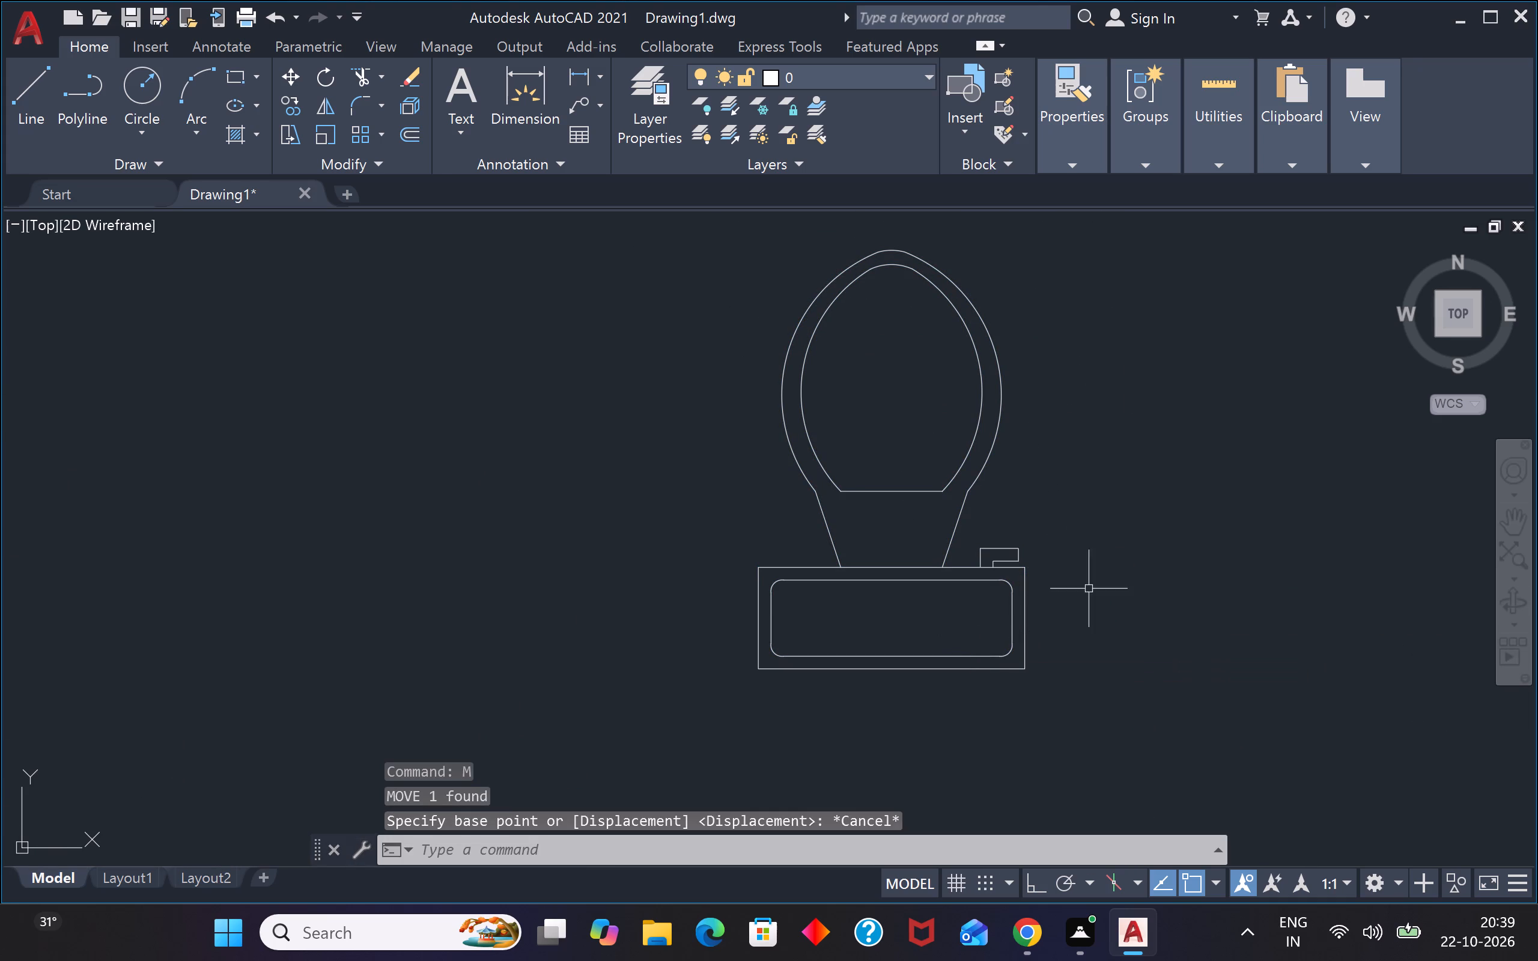
Rotate the toilet beside the plan exactly 90° counterclockwise about its tank's lower-right corner, using Ortho.
{"action": "left_click", "coordinate": [1089, 586]}
{"action": "left_click", "coordinate": [1002, 609]}
{"action": "key", "text": "r"}
{"action": "key", "text": "o"}
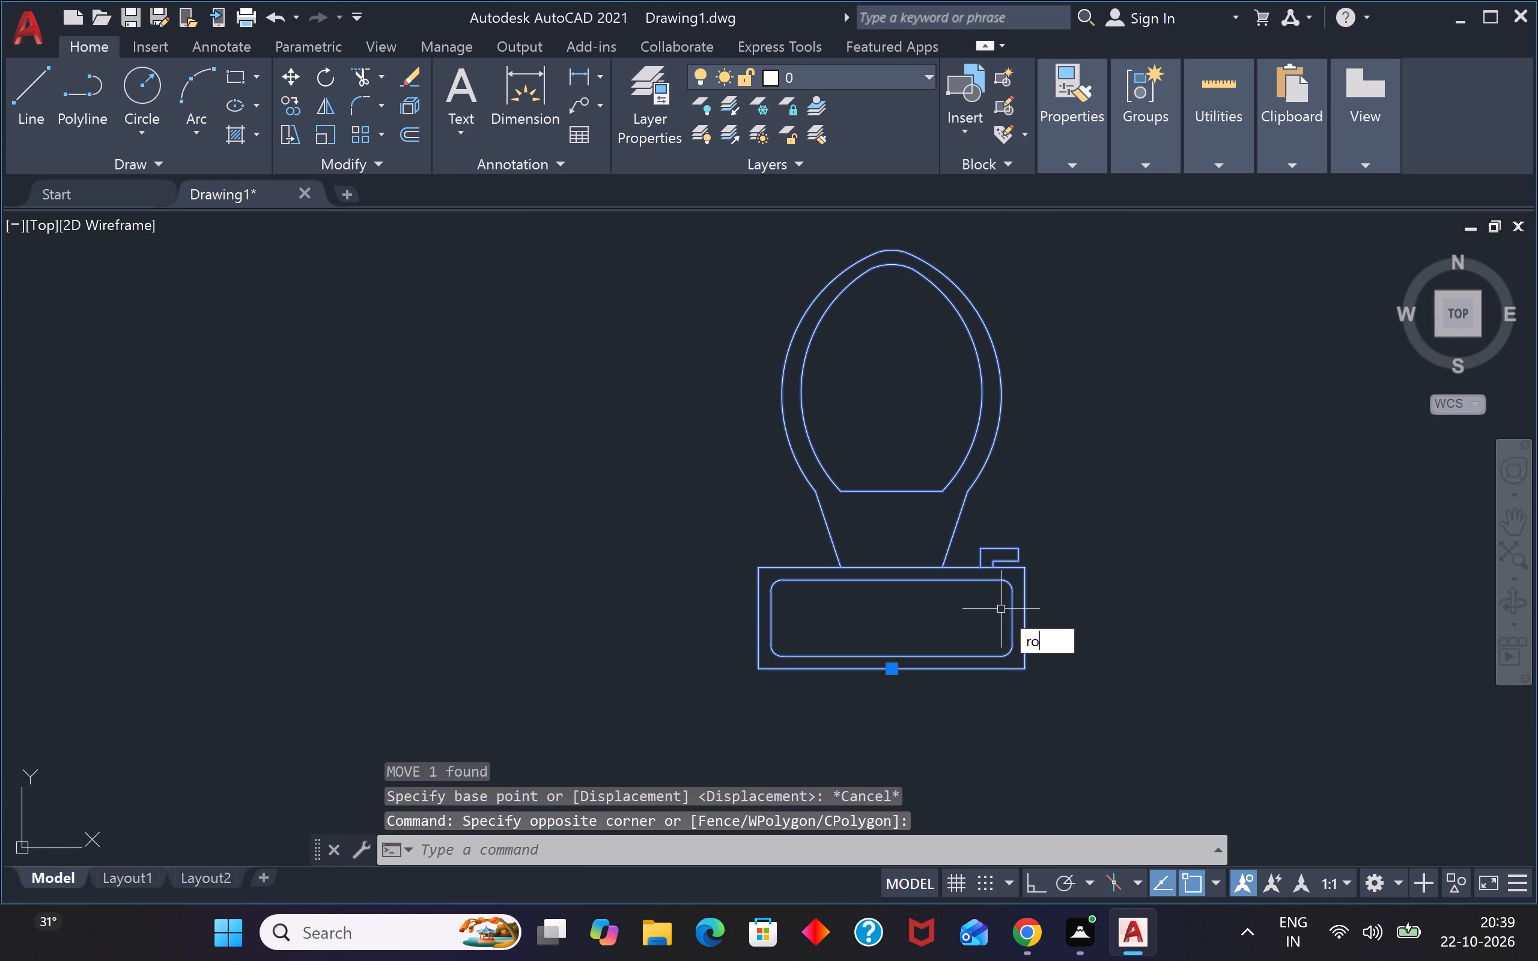
{"action": "key", "text": "Return"}
{"action": "left_click", "coordinate": [1029, 674]}
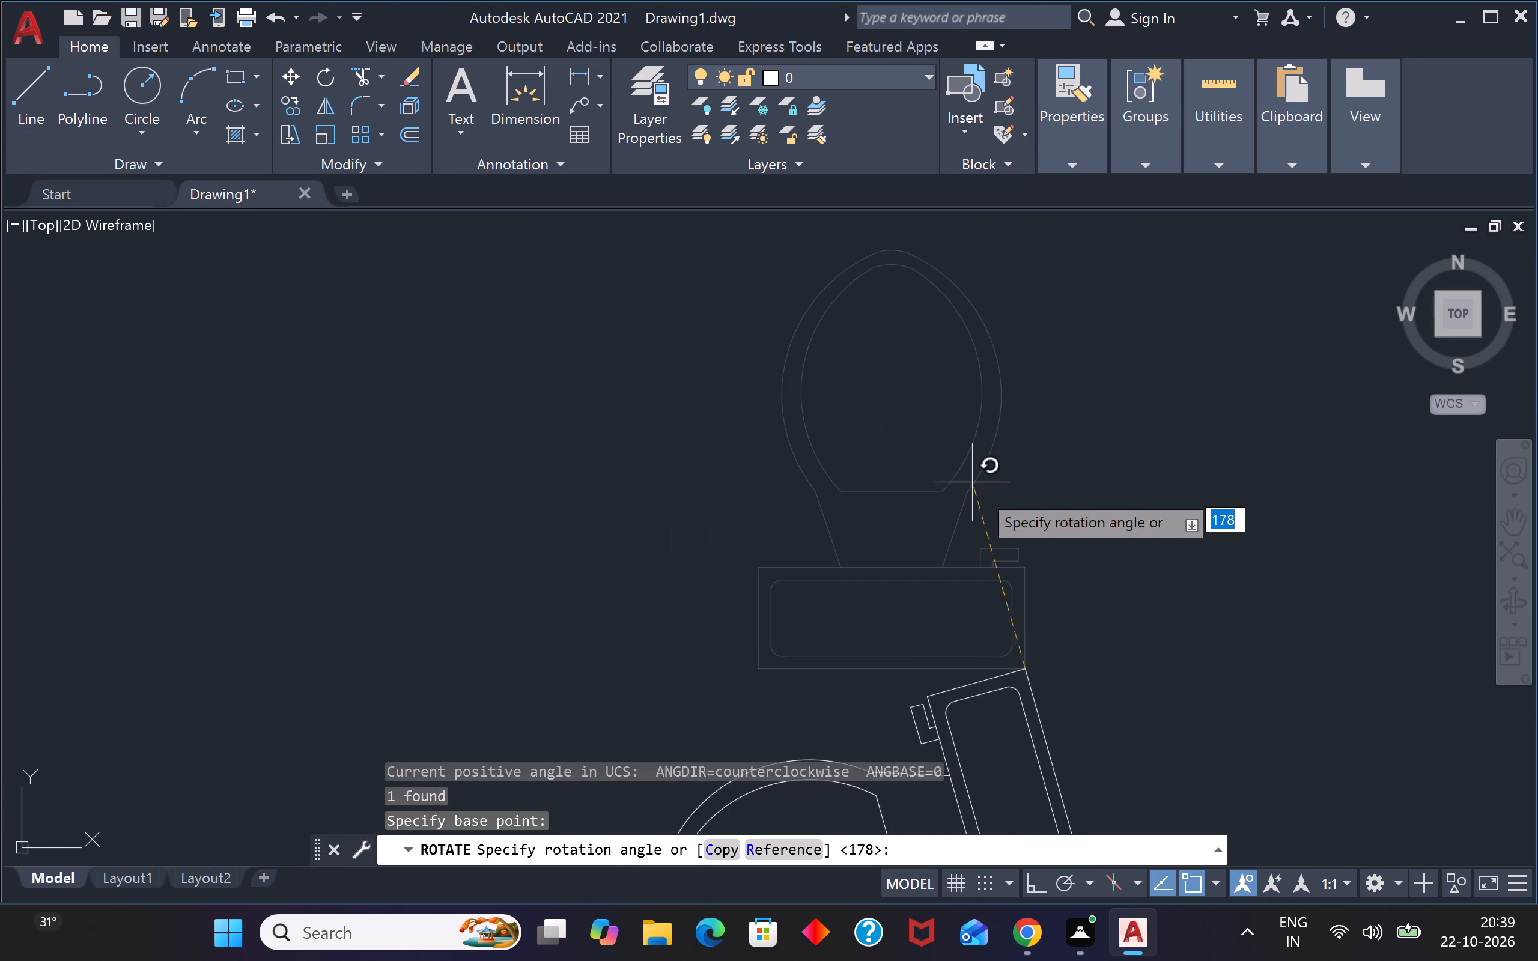
{"action": "scroll", "coordinate": [992, 519], "scroll_direction": "down", "scroll_amount": 2}
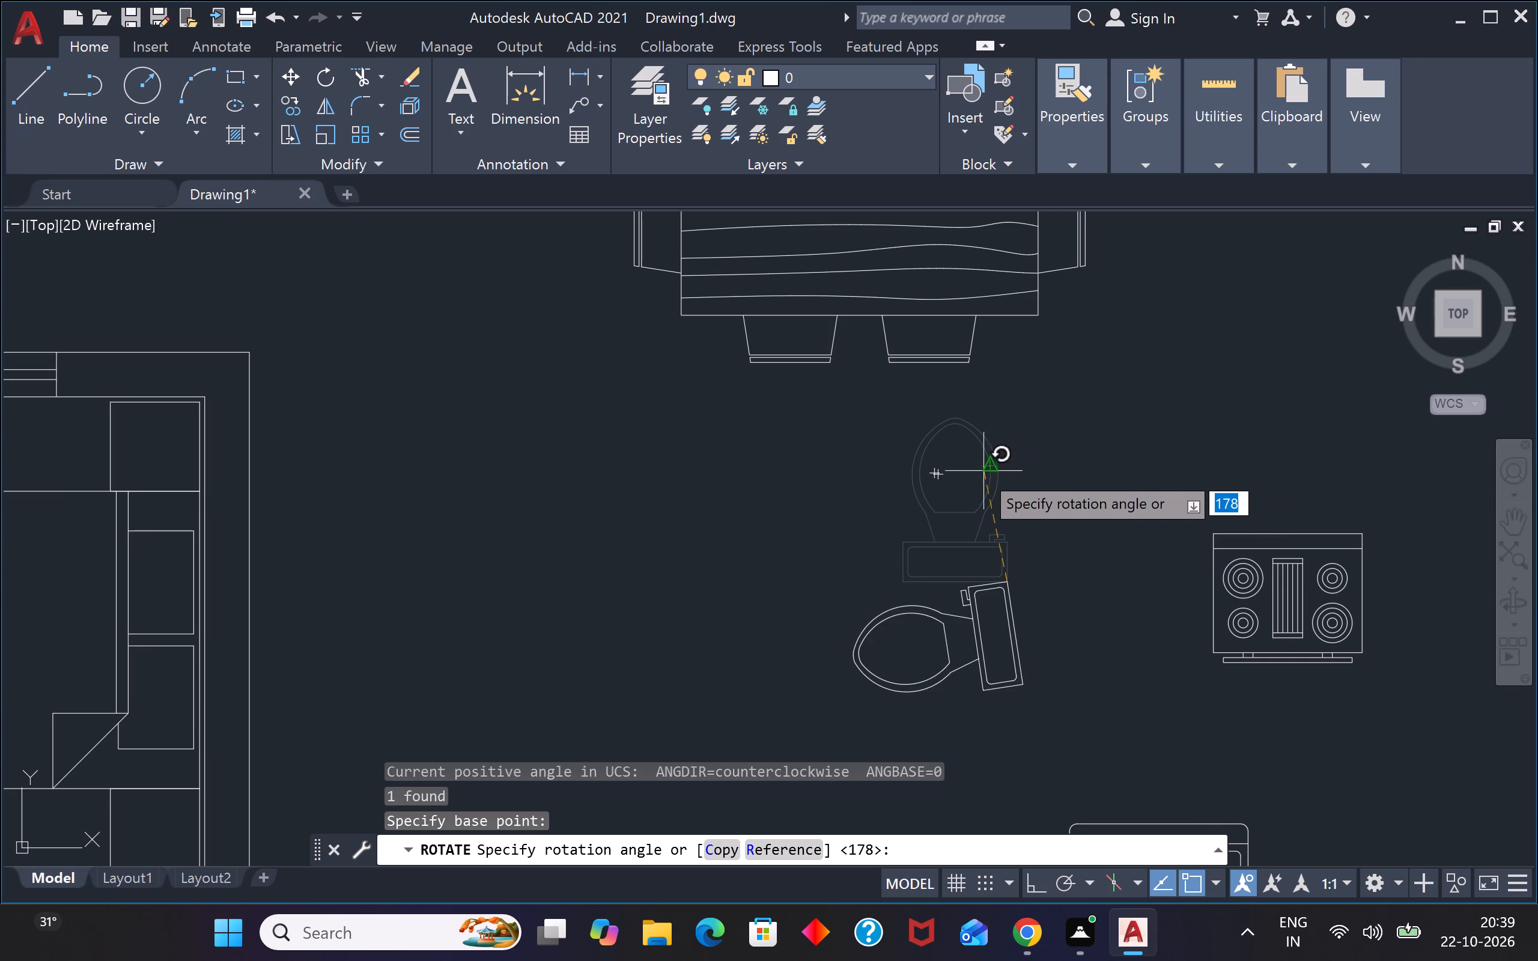
{"action": "key", "text": "F8"}
{"action": "left_click", "coordinate": [1010, 458]}
{"action": "key", "text": "F8"}
Move the rotated toilet into the lower-right corner of the right bathroom, with its tank beside the right wall.
{"action": "scroll", "coordinate": [1031, 483], "scroll_direction": "down", "scroll_amount": 2}
{"action": "scroll", "coordinate": [1027, 556], "scroll_direction": "up", "scroll_amount": 3}
{"action": "left_click_drag", "start_coordinate": [1009, 378], "coordinate": [1004, 402]}
{"action": "left_click", "coordinate": [965, 582]}
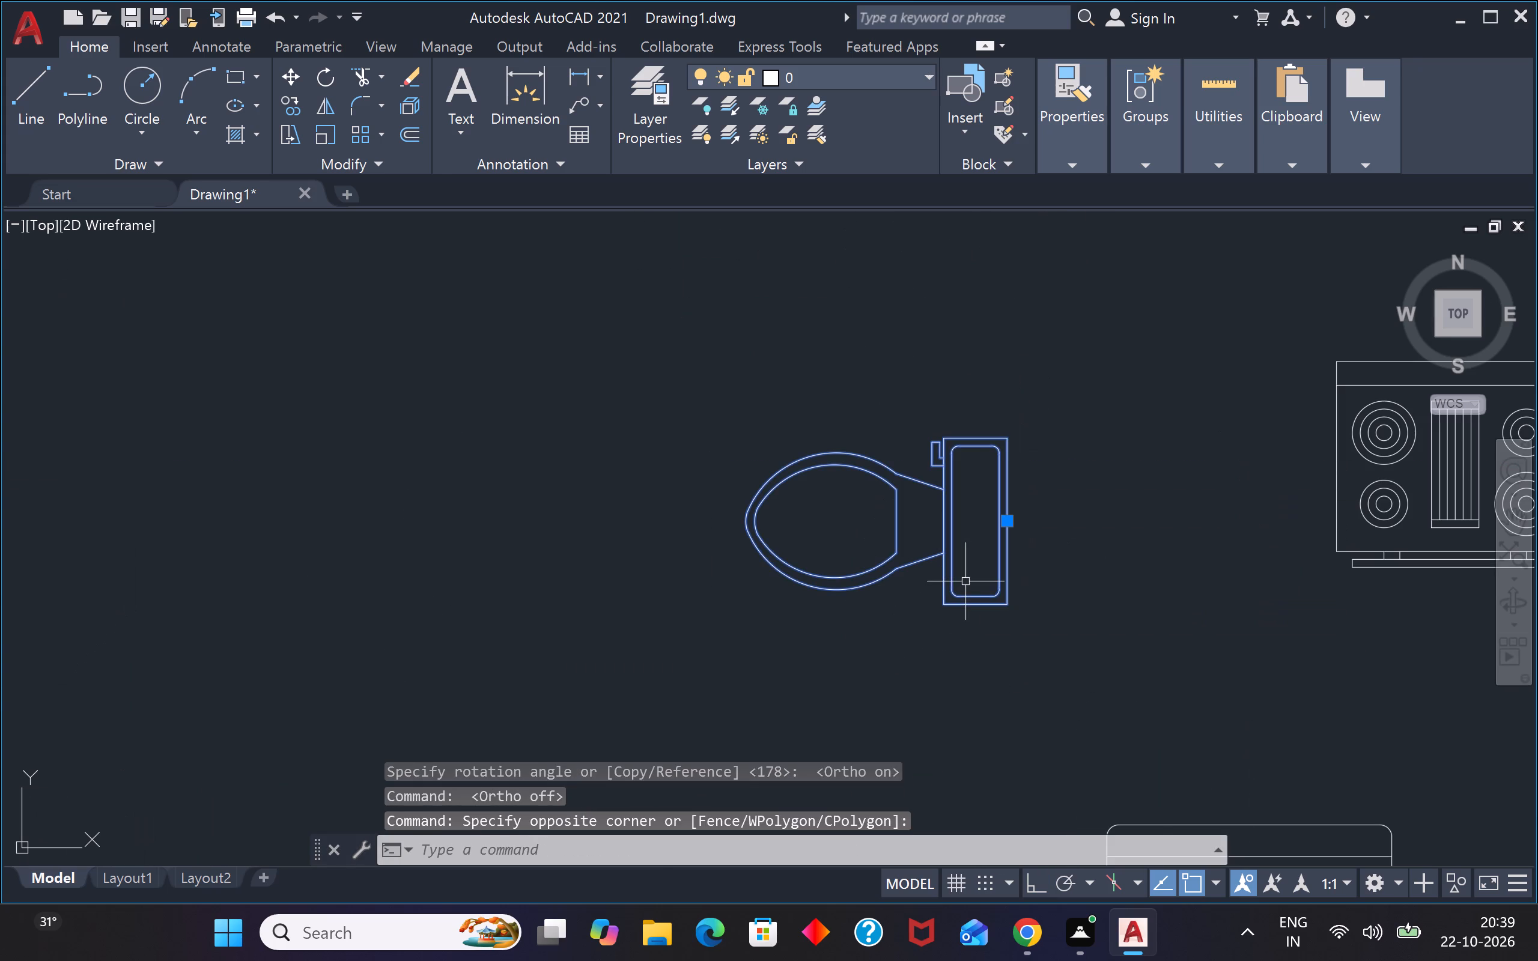
{"action": "key", "text": "m"}
{"action": "key", "text": "space"}
{"action": "left_click", "coordinate": [976, 511]}
{"action": "scroll", "coordinate": [980, 520], "scroll_direction": "down", "scroll_amount": 3}
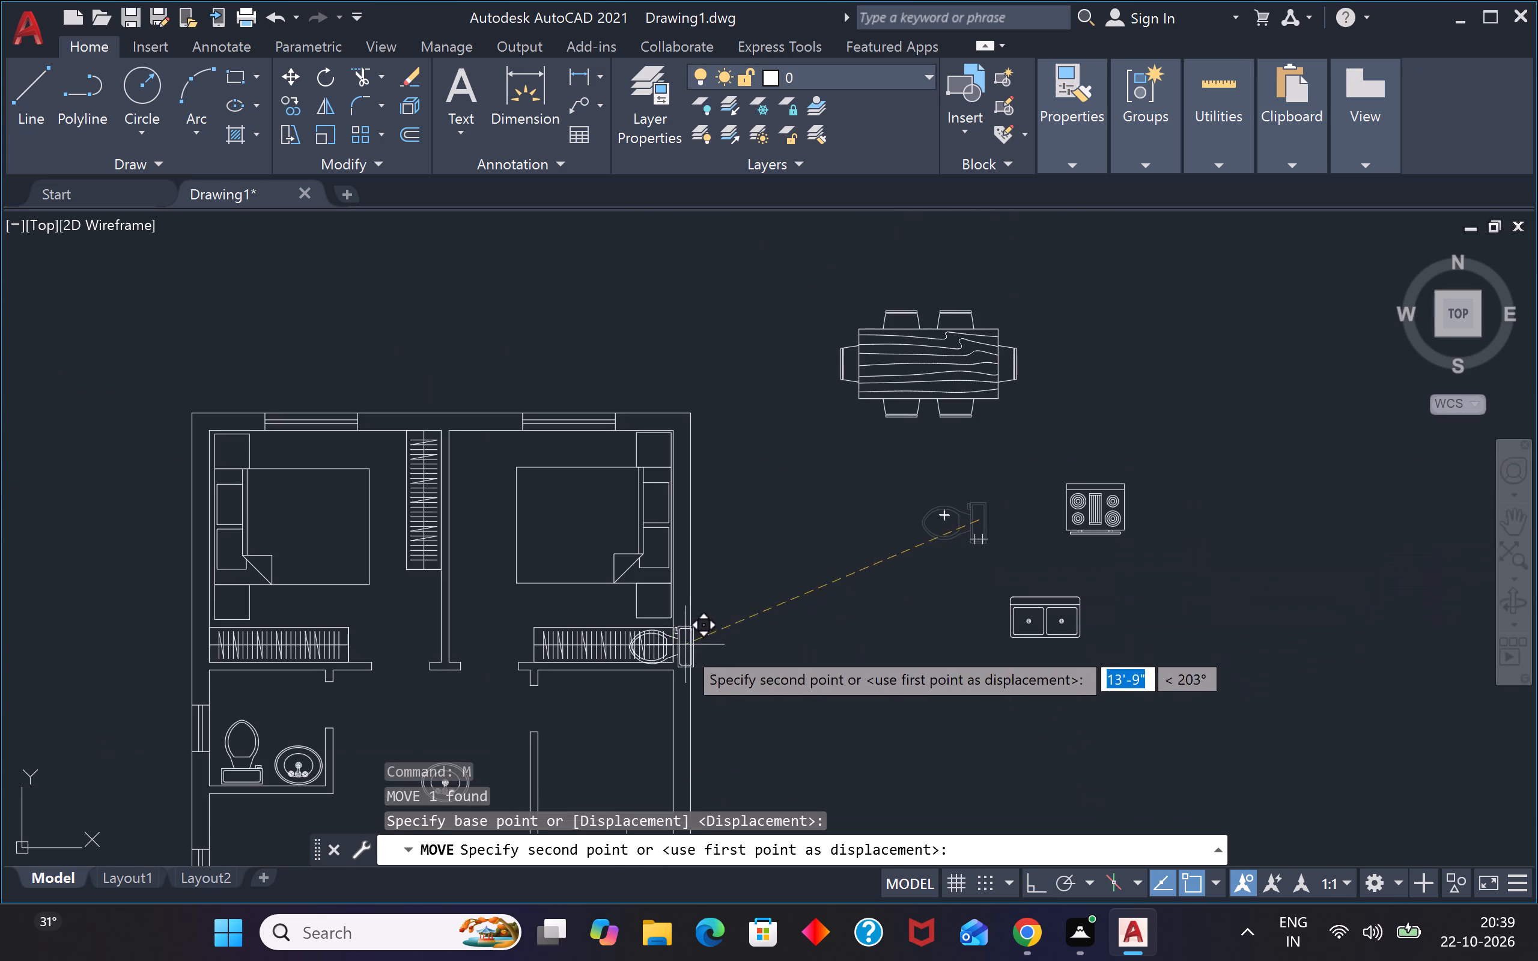
{"action": "scroll", "coordinate": [698, 621], "scroll_direction": "down", "scroll_amount": 2}
{"action": "scroll", "coordinate": [687, 658], "scroll_direction": "up", "scroll_amount": 5}
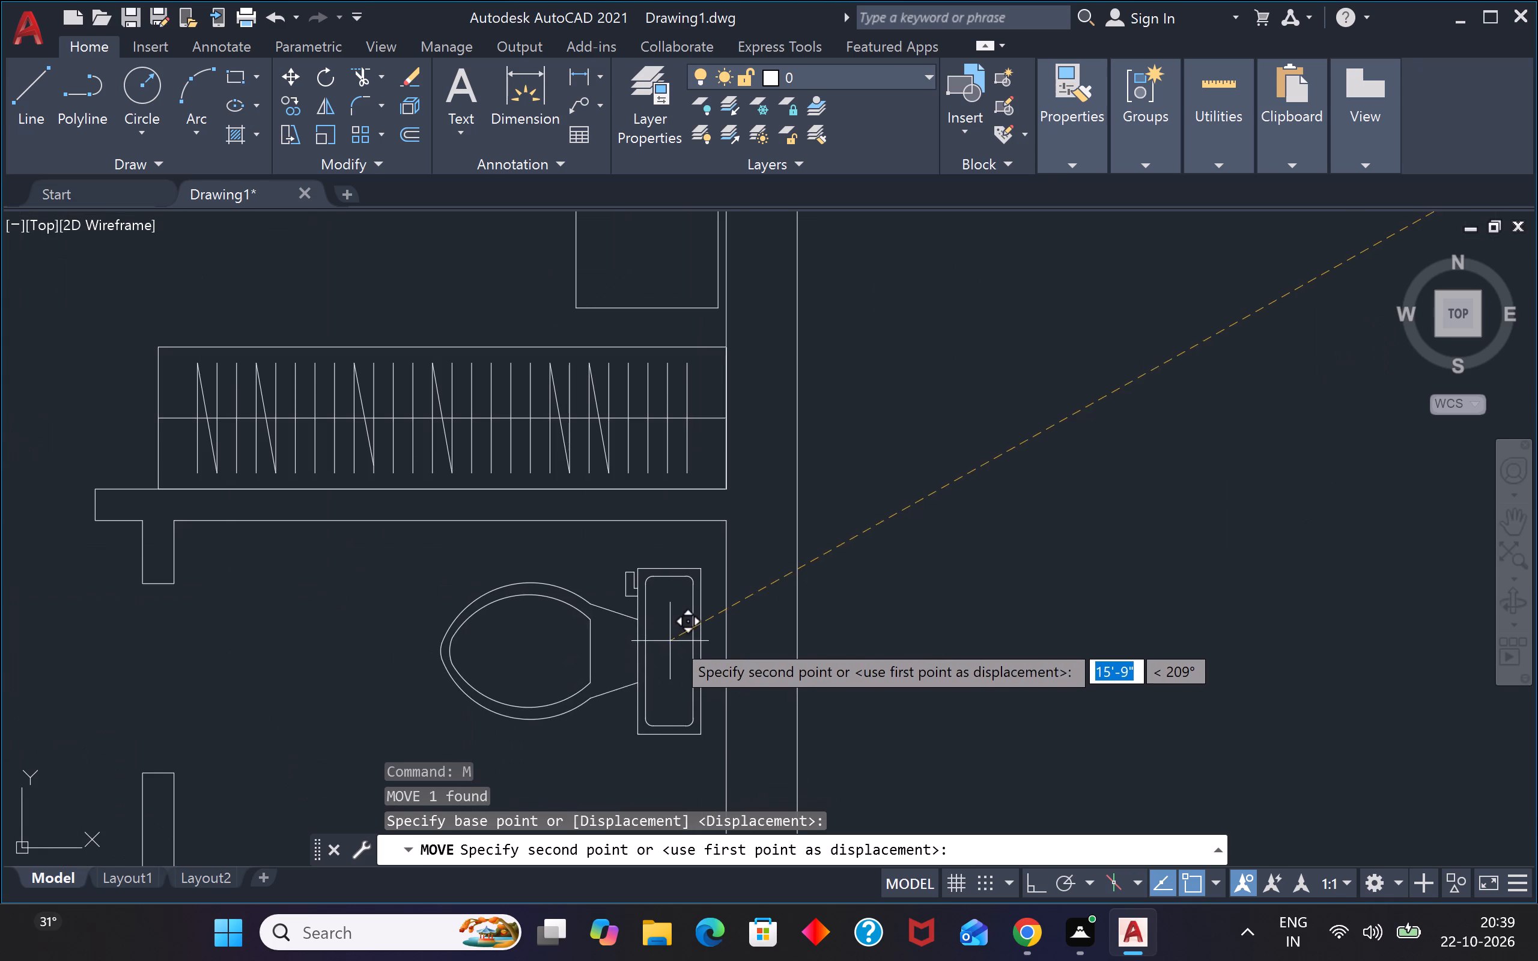
{"action": "scroll", "coordinate": [691, 623], "scroll_direction": "down", "scroll_amount": 3}
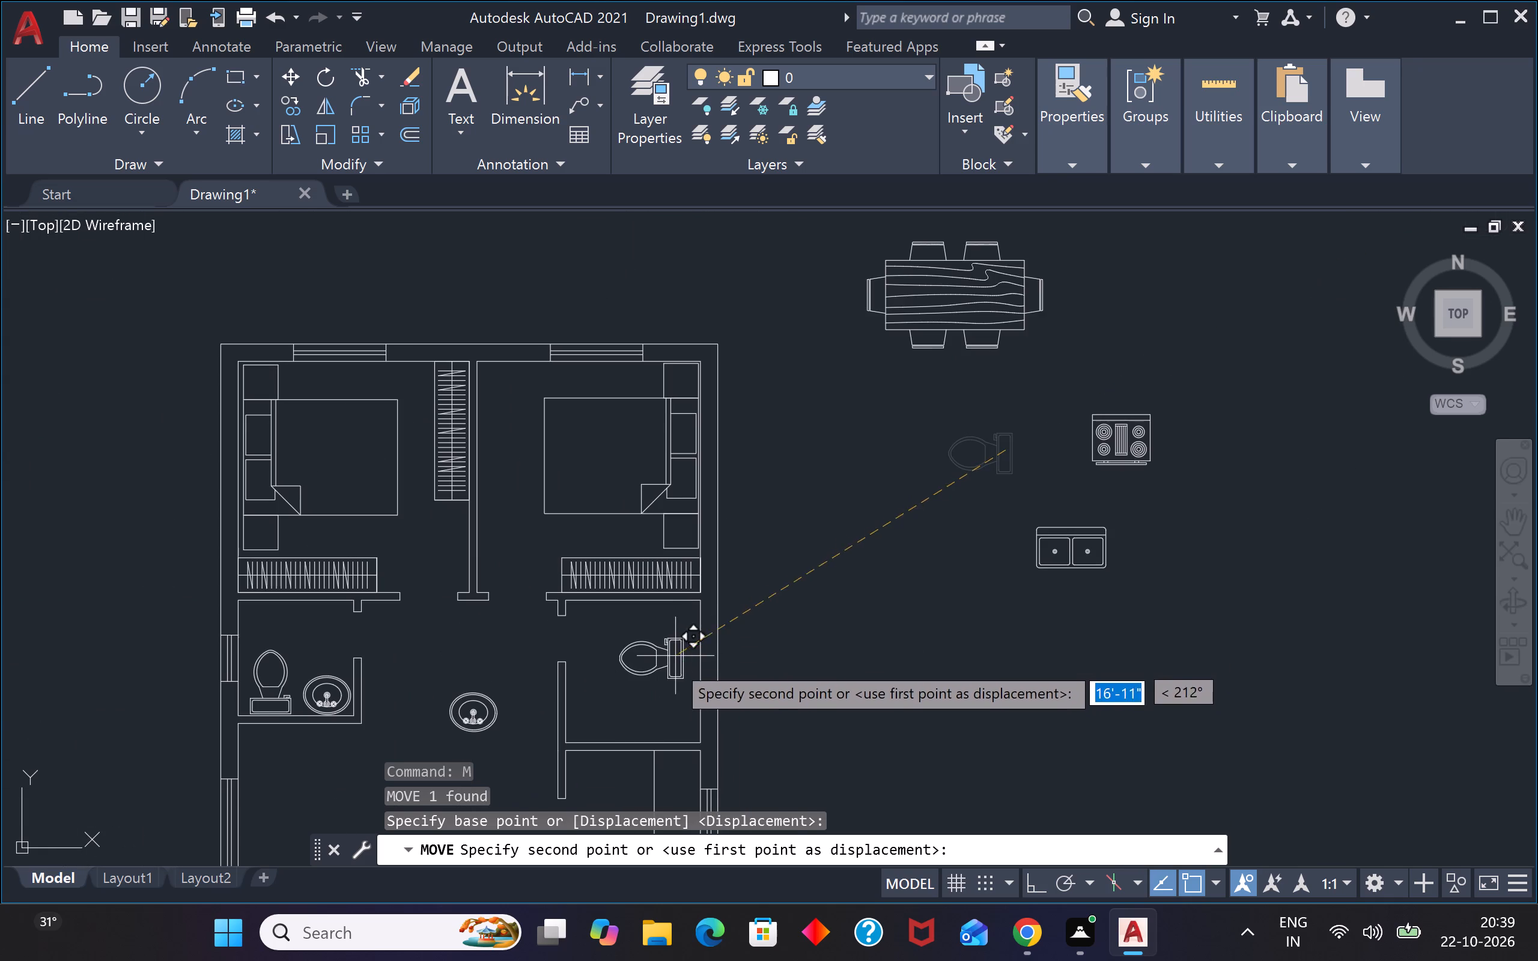
{"action": "scroll", "coordinate": [677, 703], "scroll_direction": "up", "scroll_amount": 3}
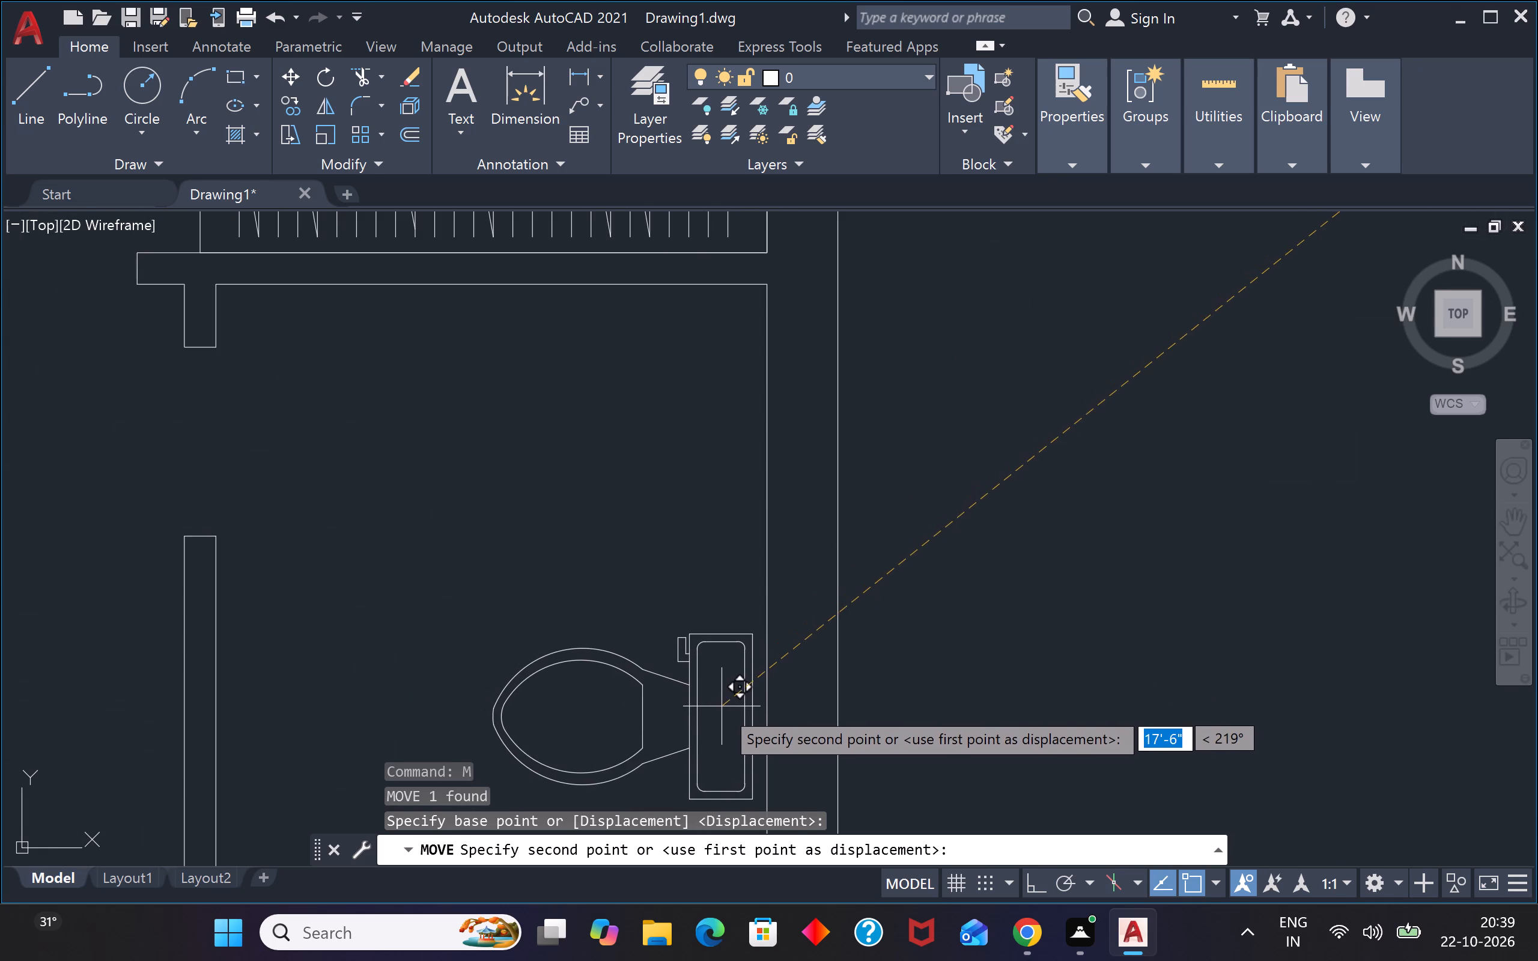
{"action": "left_click", "coordinate": [722, 707]}
Rotate the washbasin and faucet set between the two bathrooms about 94° counterclockwise around a point on its right edge.
{"action": "scroll", "coordinate": [737, 703], "scroll_direction": "down", "scroll_amount": 3}
{"action": "scroll", "coordinate": [962, 554], "scroll_direction": "down", "scroll_amount": 3}
{"action": "scroll", "coordinate": [911, 609], "scroll_direction": "up", "scroll_amount": 2}
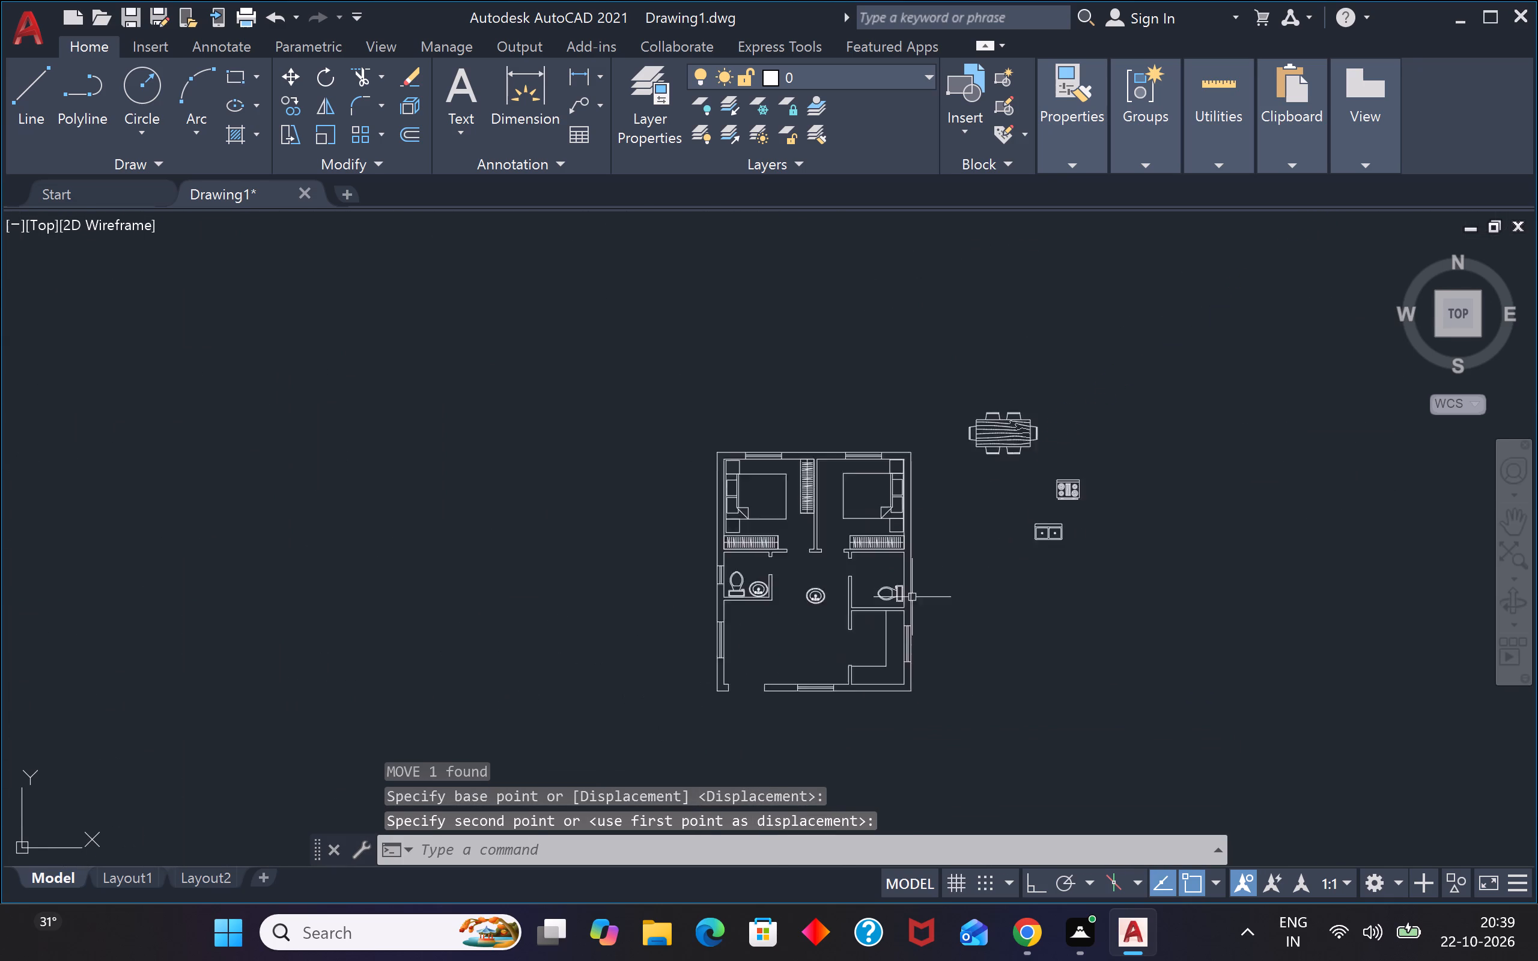
{"action": "scroll", "coordinate": [912, 596], "scroll_direction": "up", "scroll_amount": 1}
{"action": "left_click_drag", "start_coordinate": [698, 551], "coordinate": [698, 556]}
{"action": "left_click", "coordinate": [658, 629]}
{"action": "key", "text": "r"}
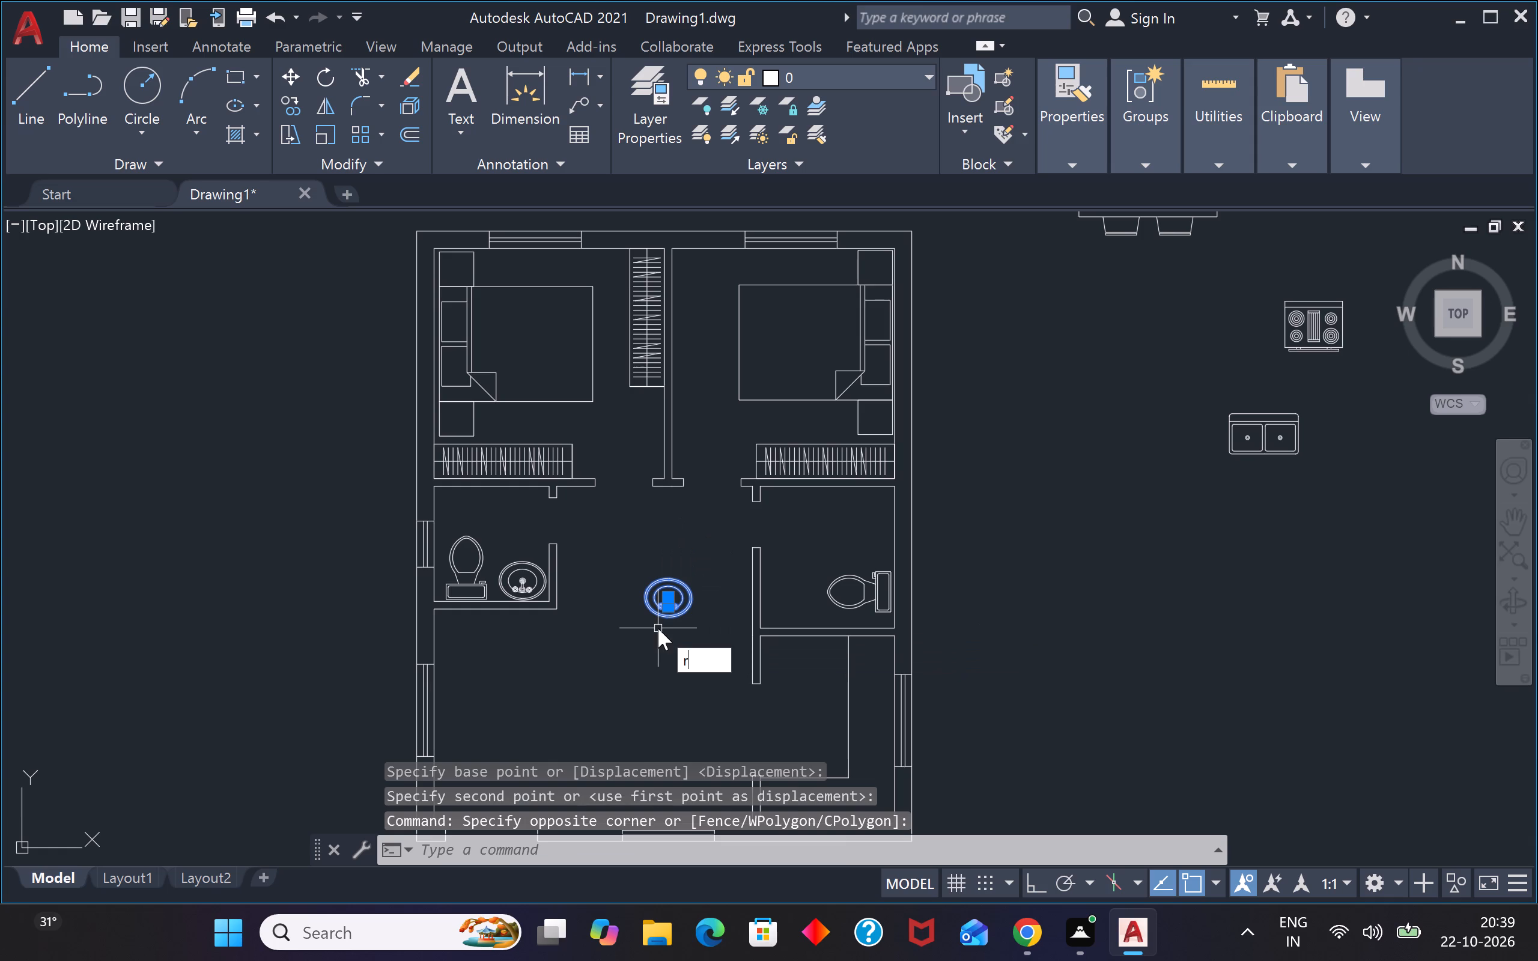
{"action": "key", "text": "o"}
{"action": "key", "text": "Return"}
{"action": "scroll", "coordinate": [662, 620], "scroll_direction": "up", "scroll_amount": 2}
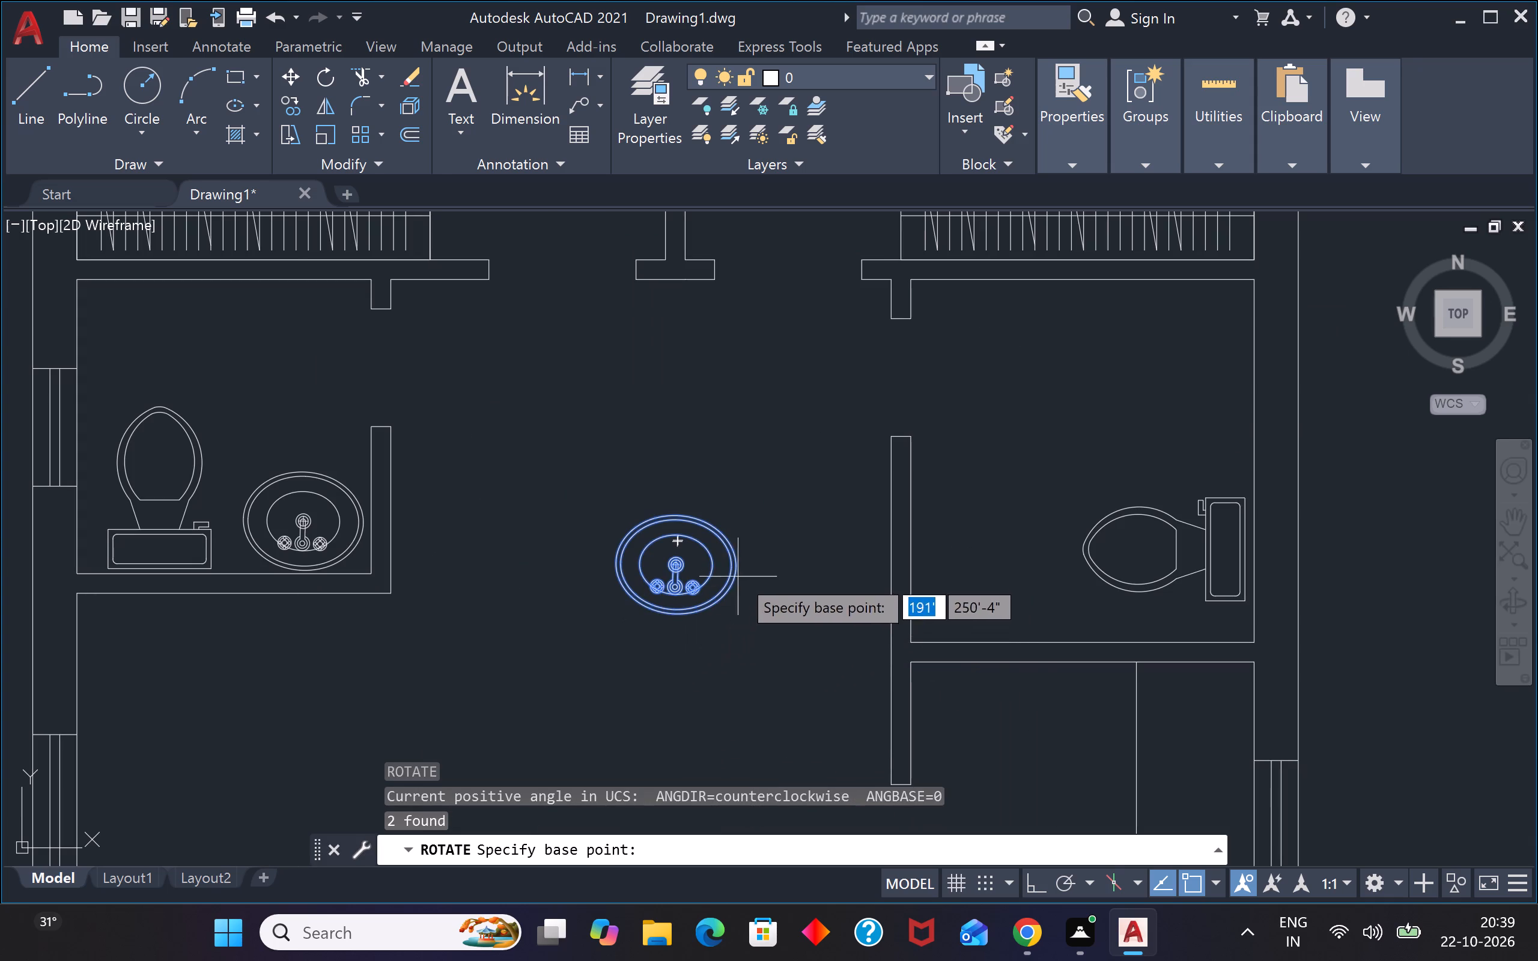
{"action": "left_click", "coordinate": [730, 564]}
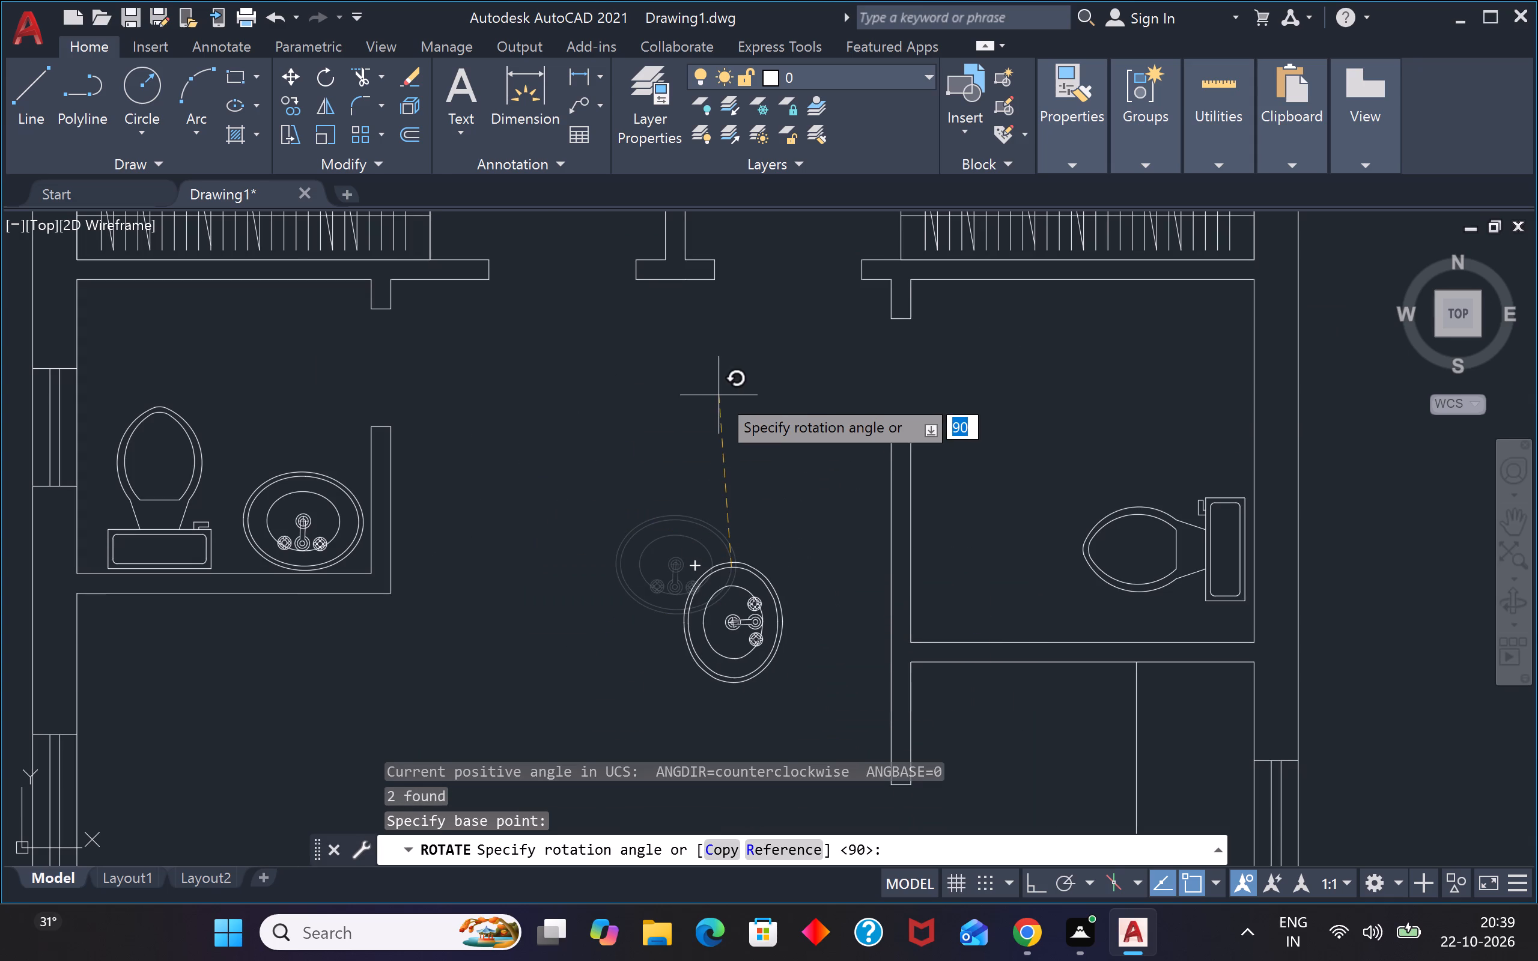
{"action": "left_click", "coordinate": [719, 395]}
Move the rotated washbasin with its faucet set by its drain into the upper-right corner of the right bathroom, above the toilet.
{"action": "left_click", "coordinate": [786, 537]}
{"action": "left_click", "coordinate": [737, 671]}
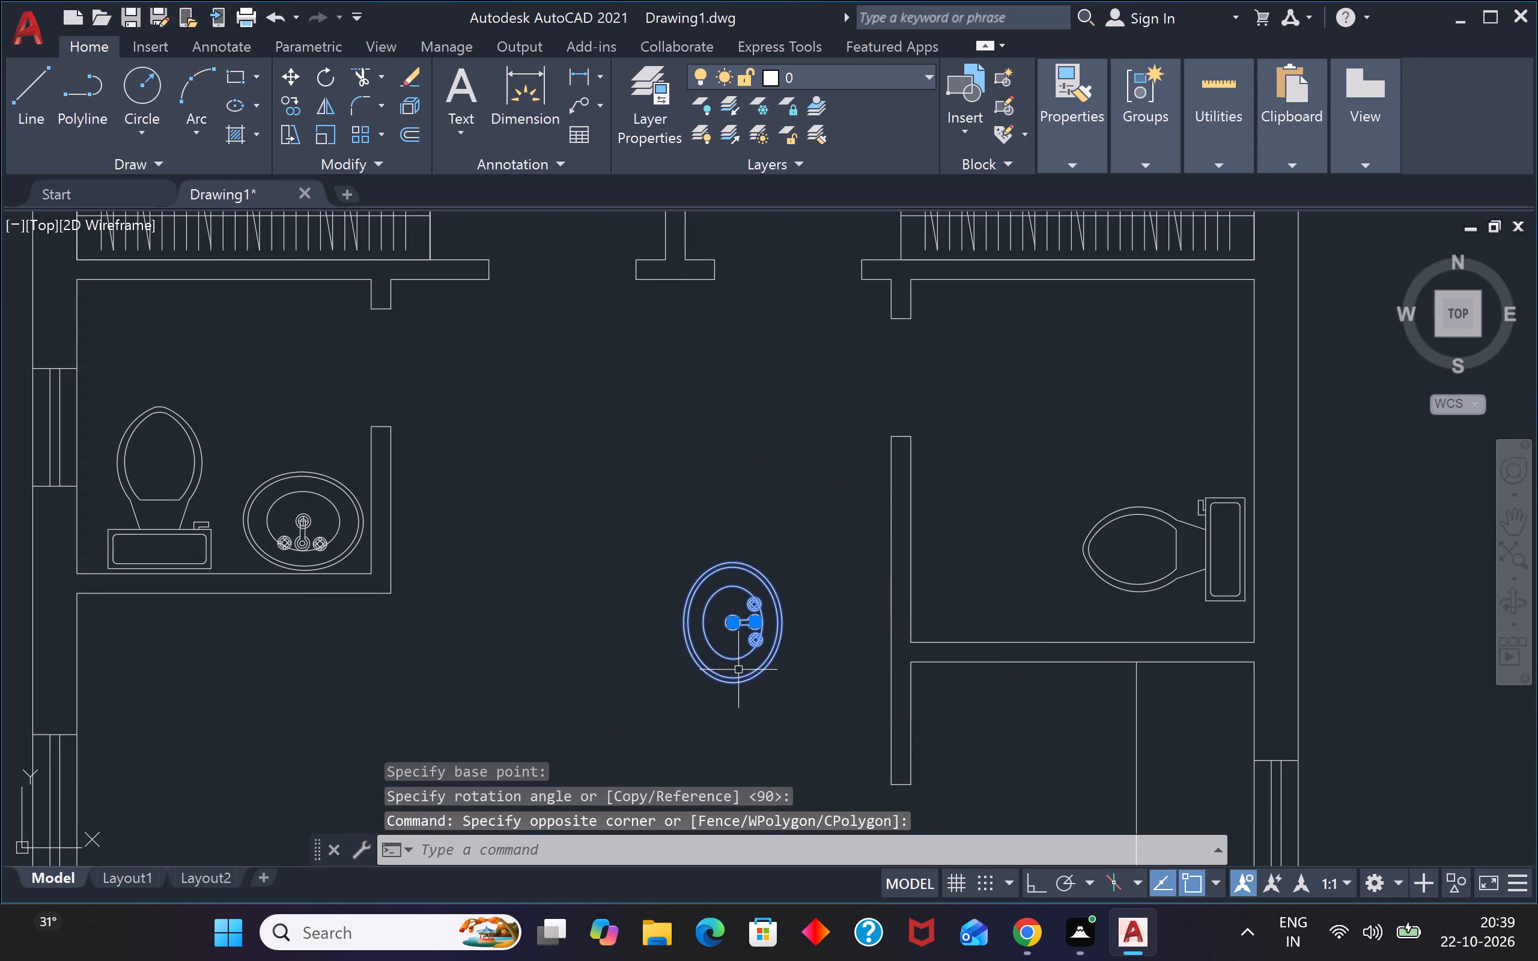
{"action": "type", "text": "m"}
{"action": "key", "text": "space"}
{"action": "scroll", "coordinate": [742, 607], "scroll_direction": "up", "scroll_amount": 2}
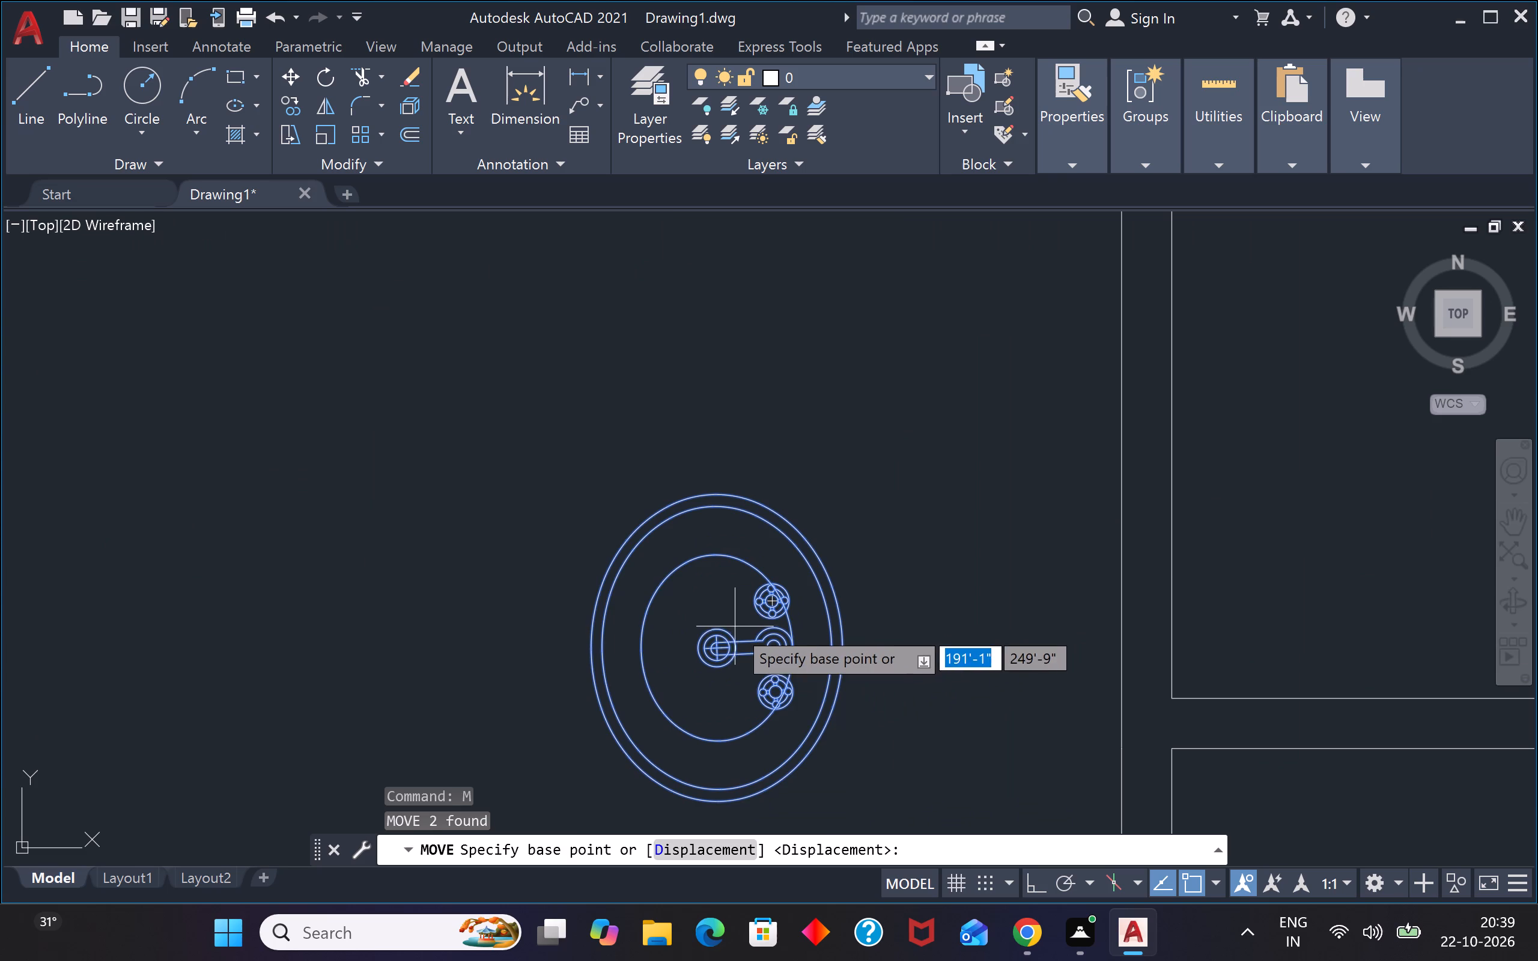
{"action": "left_click", "coordinate": [716, 635]}
{"action": "scroll", "coordinate": [728, 629], "scroll_direction": "down", "scroll_amount": 3}
{"action": "scroll", "coordinate": [1025, 462], "scroll_direction": "up", "scroll_amount": 3}
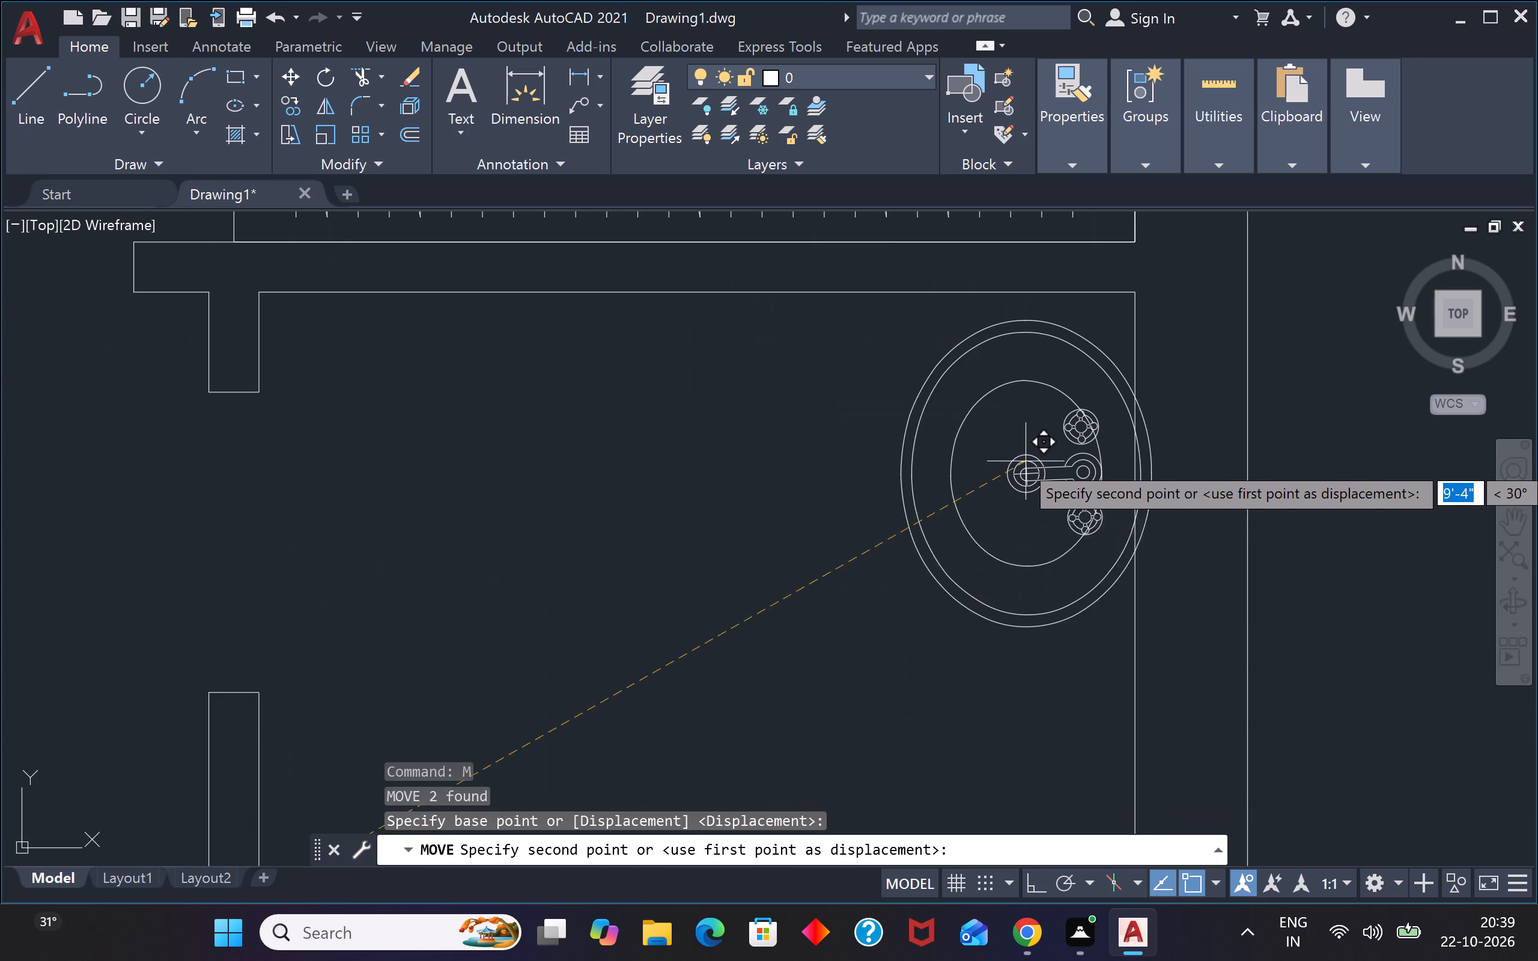
{"action": "left_click", "coordinate": [995, 449]}
{"action": "scroll", "coordinate": [995, 456], "scroll_direction": "down", "scroll_amount": 3}
{"action": "scroll", "coordinate": [792, 503], "scroll_direction": "down", "scroll_amount": 3}
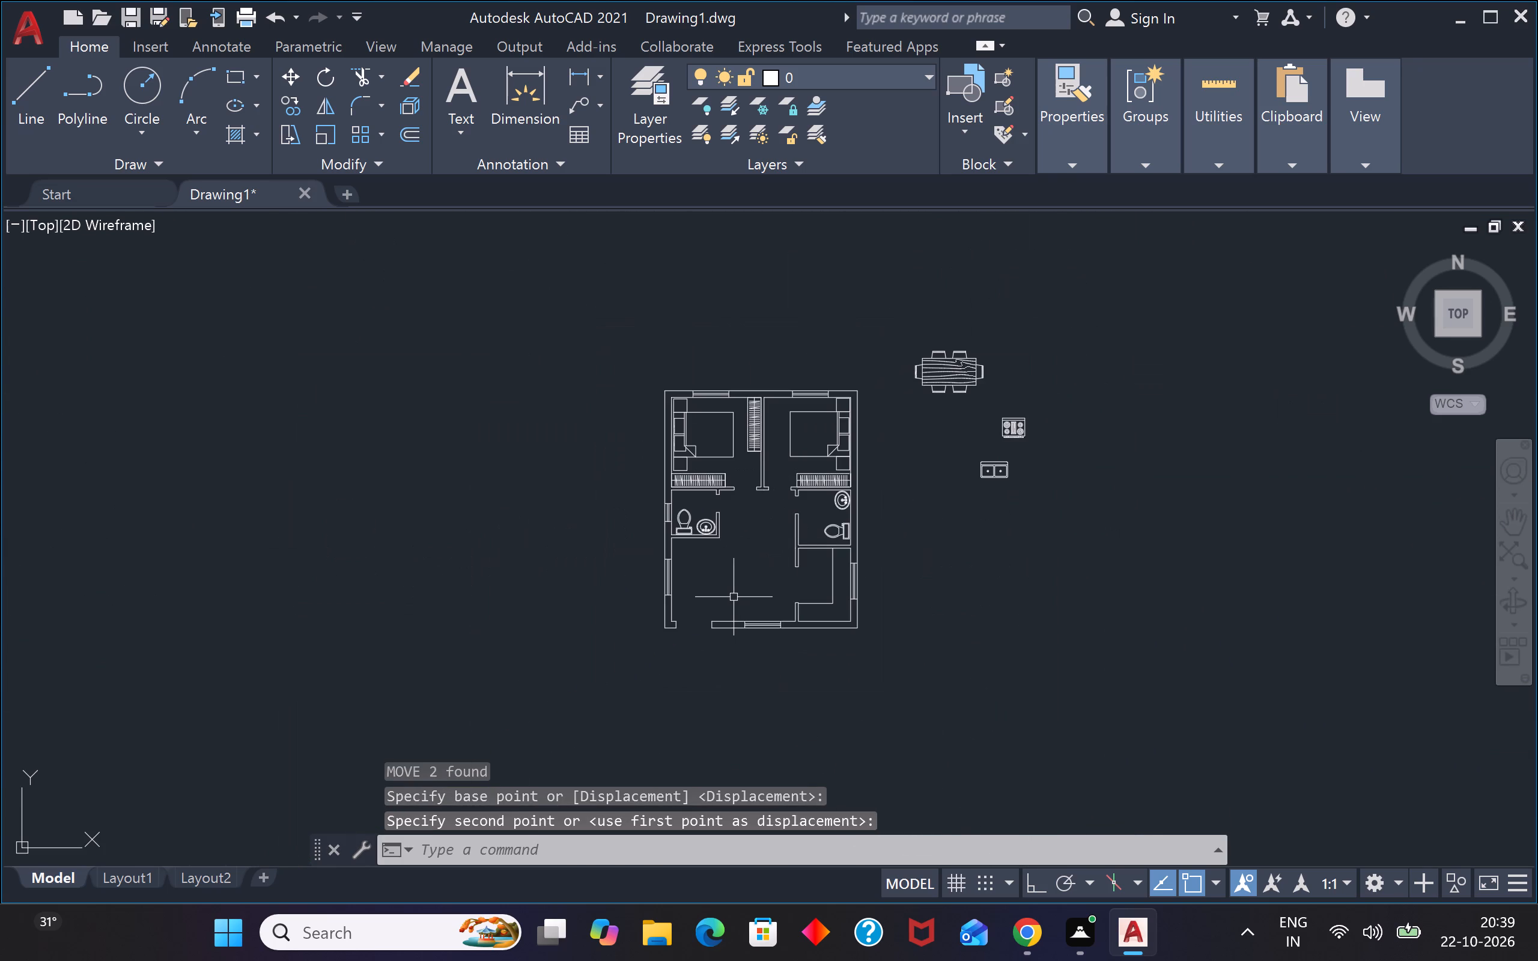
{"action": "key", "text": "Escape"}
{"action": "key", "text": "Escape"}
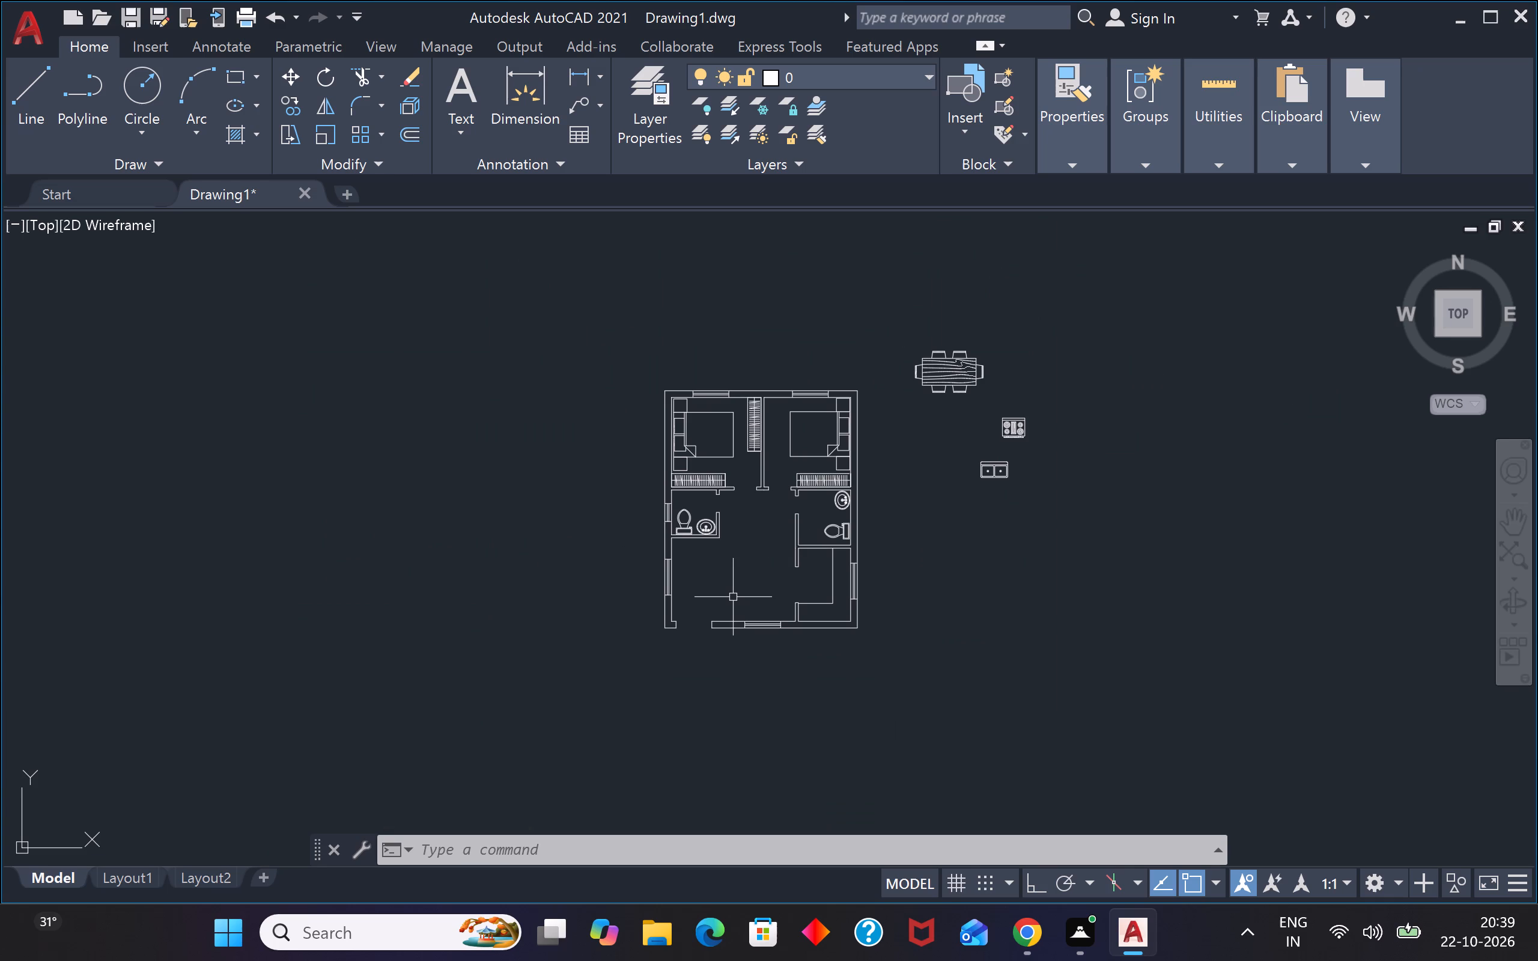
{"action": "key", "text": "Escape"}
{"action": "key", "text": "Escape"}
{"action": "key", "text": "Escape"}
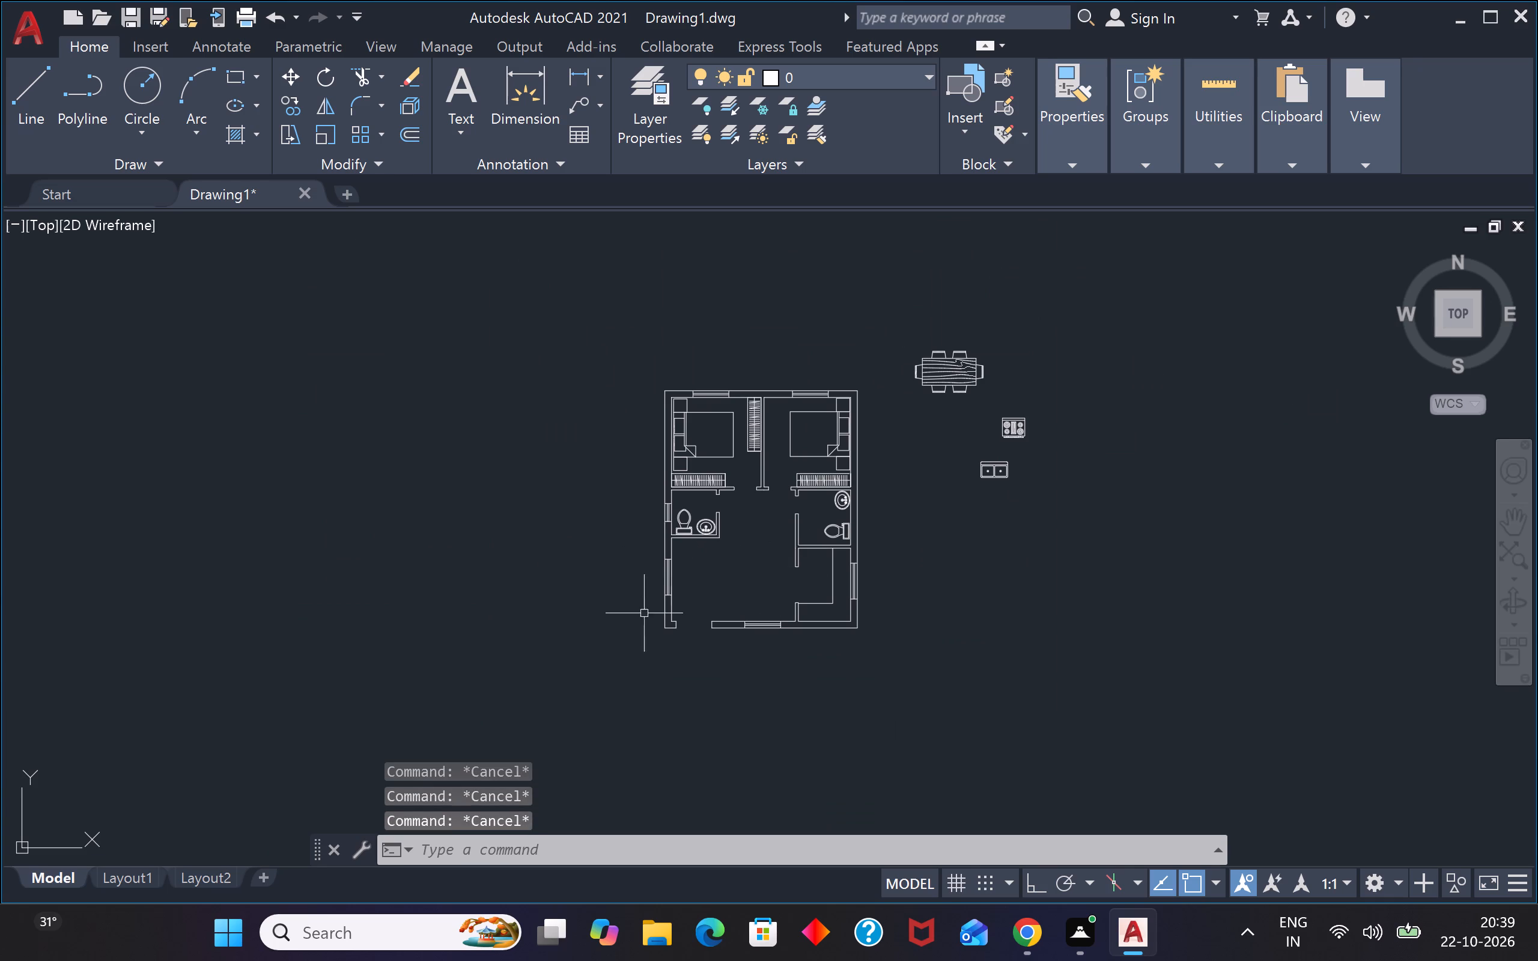
Rotate the dining table set 90° clockwise about the tabletop's upper-right corner, using Ortho.
{"action": "scroll", "coordinate": [962, 333], "scroll_direction": "up", "scroll_amount": 2}
{"action": "left_click_drag", "start_coordinate": [1017, 365], "coordinate": [1012, 369]}
{"action": "left_click_drag", "start_coordinate": [793, 475], "coordinate": [800, 470]}
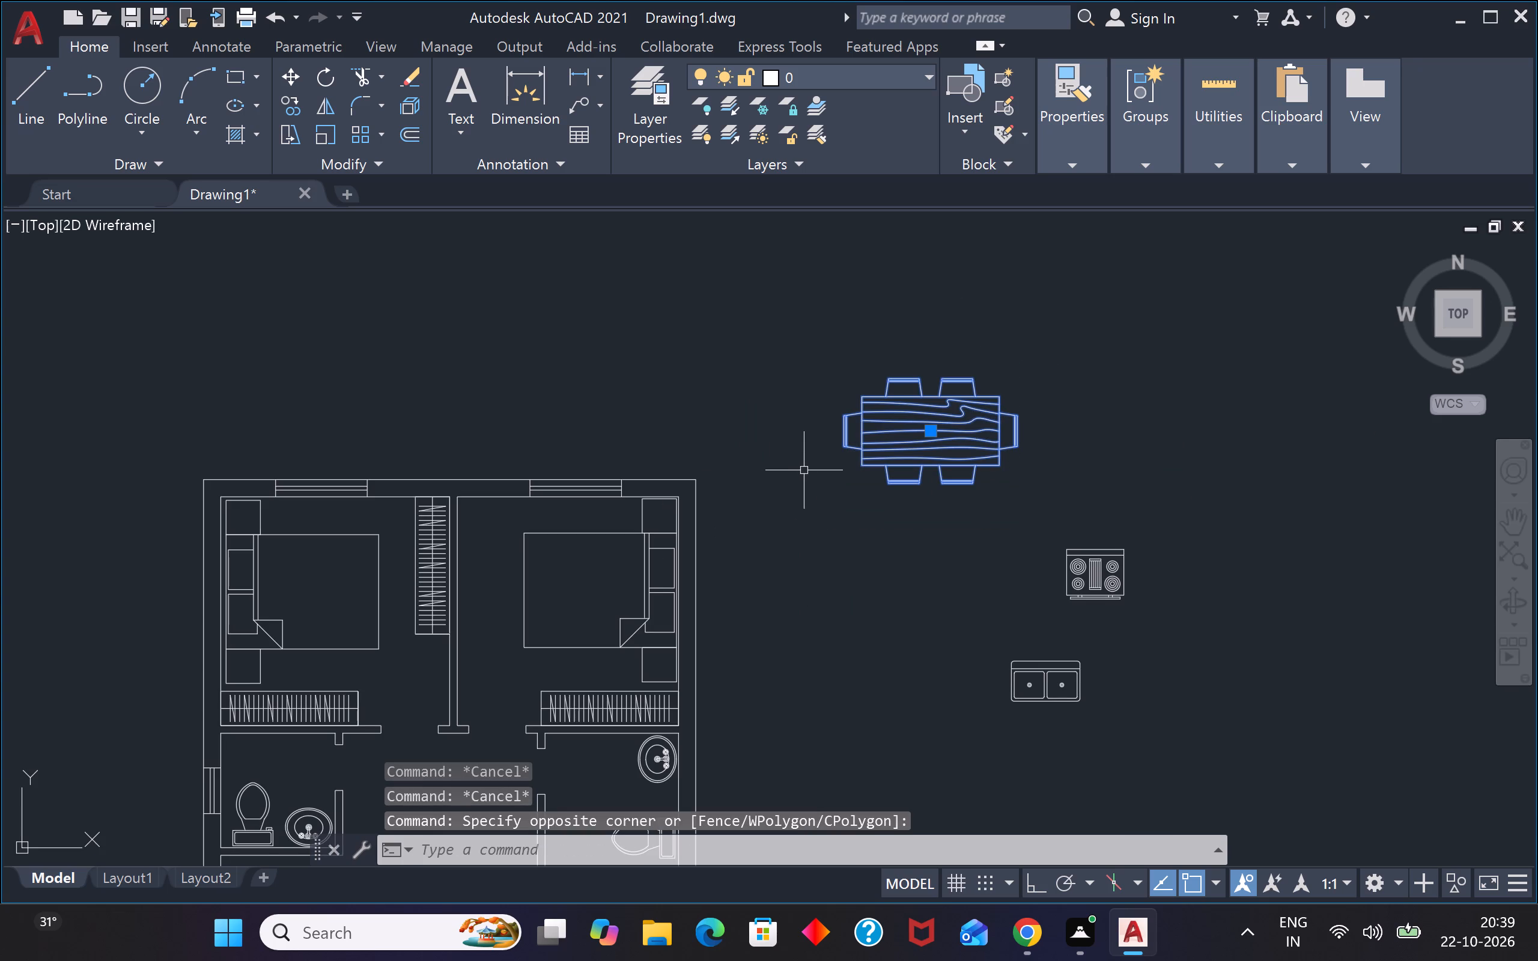
{"action": "type", "text": "ro"}
{"action": "key", "text": "Return"}
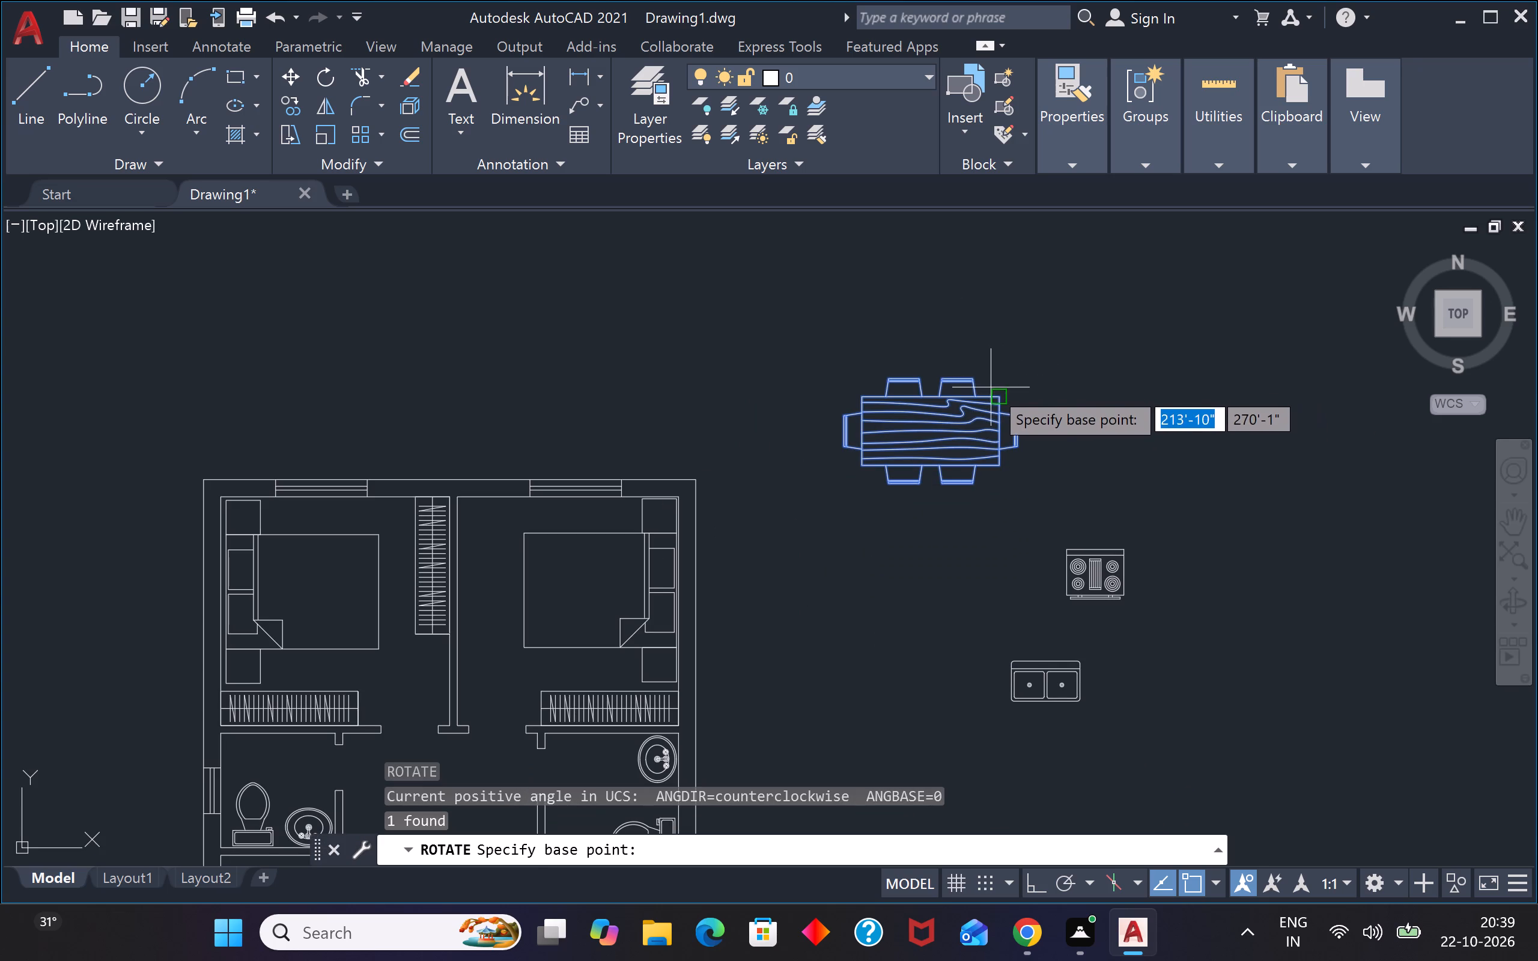
{"action": "left_click", "coordinate": [998, 396]}
{"action": "key", "text": "F8"}
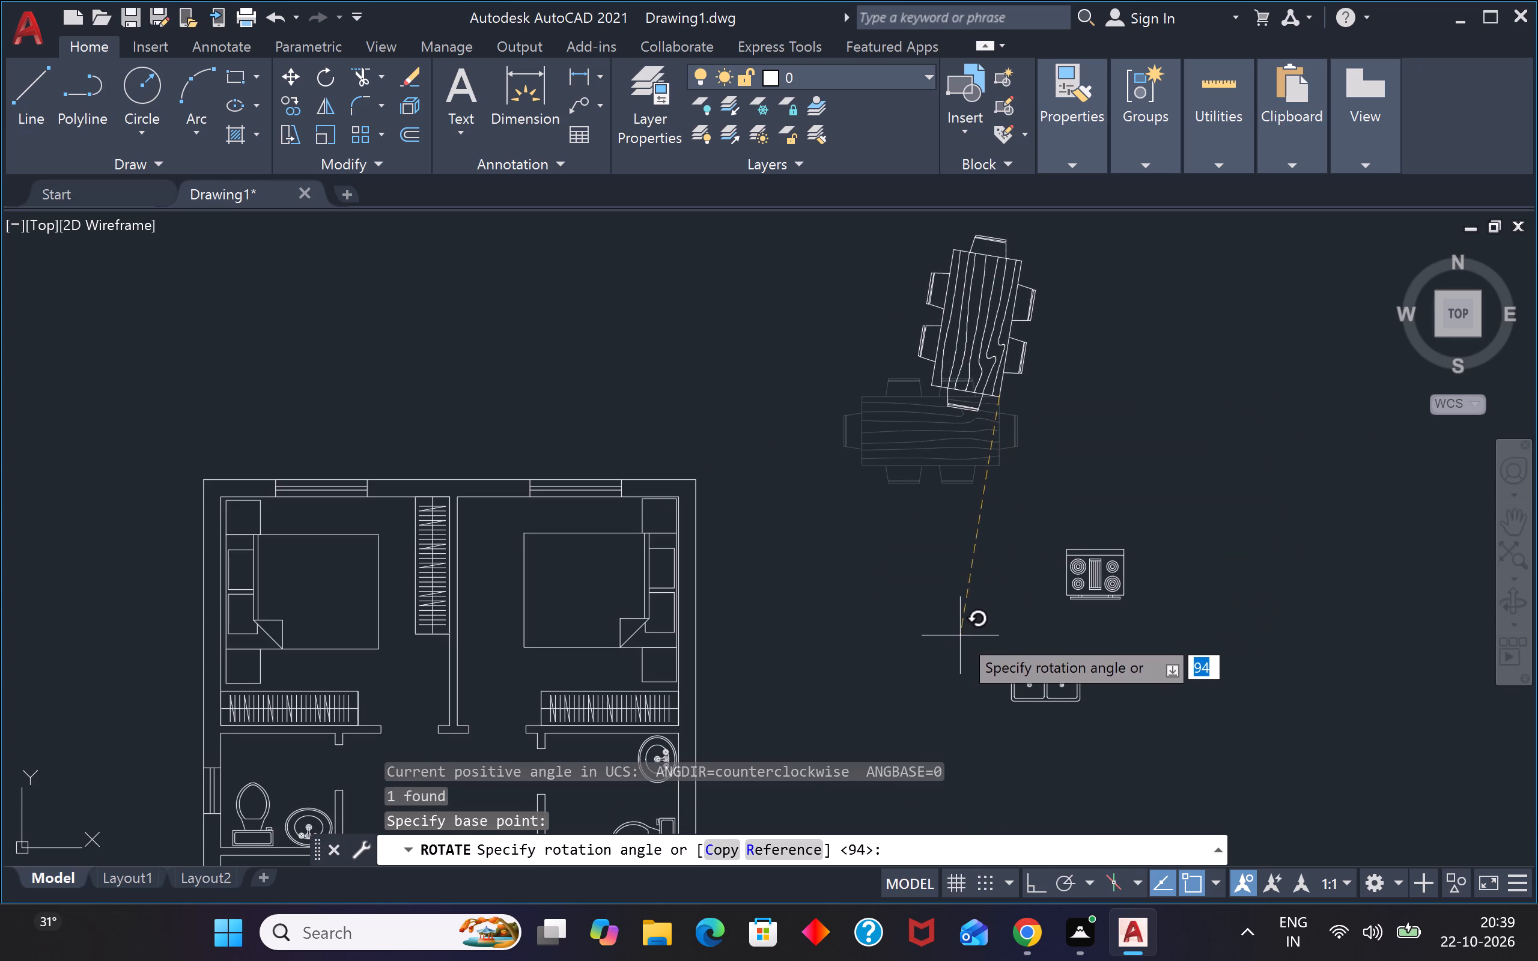
{"action": "left_click", "coordinate": [979, 632]}
{"action": "key", "text": "Escape"}
{"action": "key", "text": "Escape"}
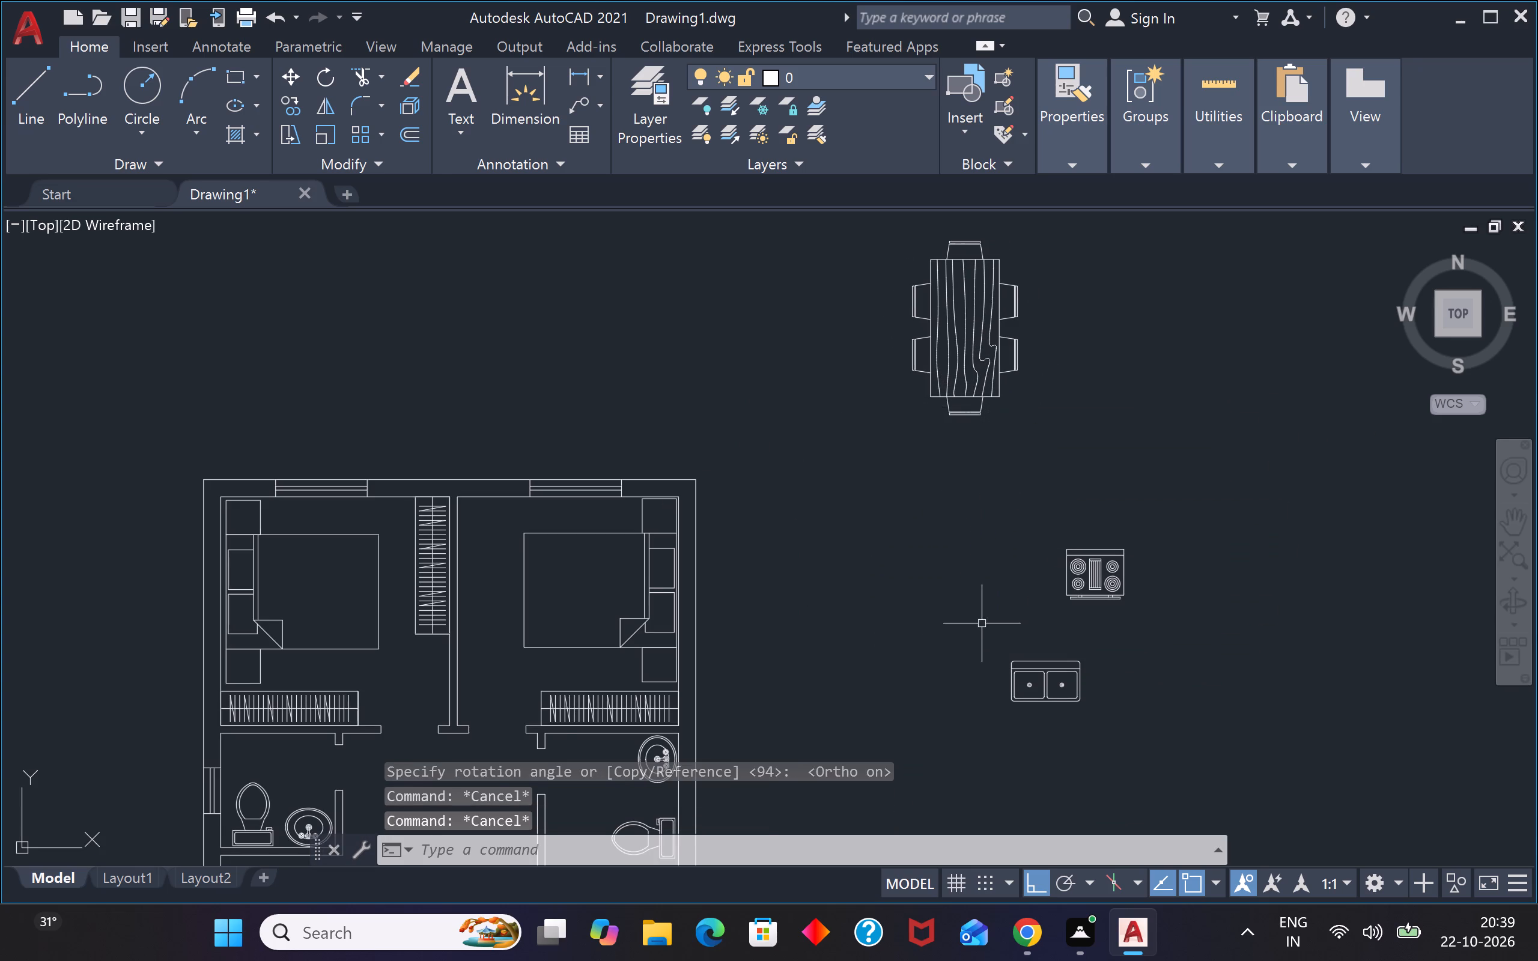
Open the dining table set block in the Block Editor.
{"action": "scroll", "coordinate": [994, 585], "scroll_direction": "down", "scroll_amount": 1}
{"action": "scroll", "coordinate": [1009, 458], "scroll_direction": "up", "scroll_amount": 3}
{"action": "scroll", "coordinate": [1021, 385], "scroll_direction": "down", "scroll_amount": 3}
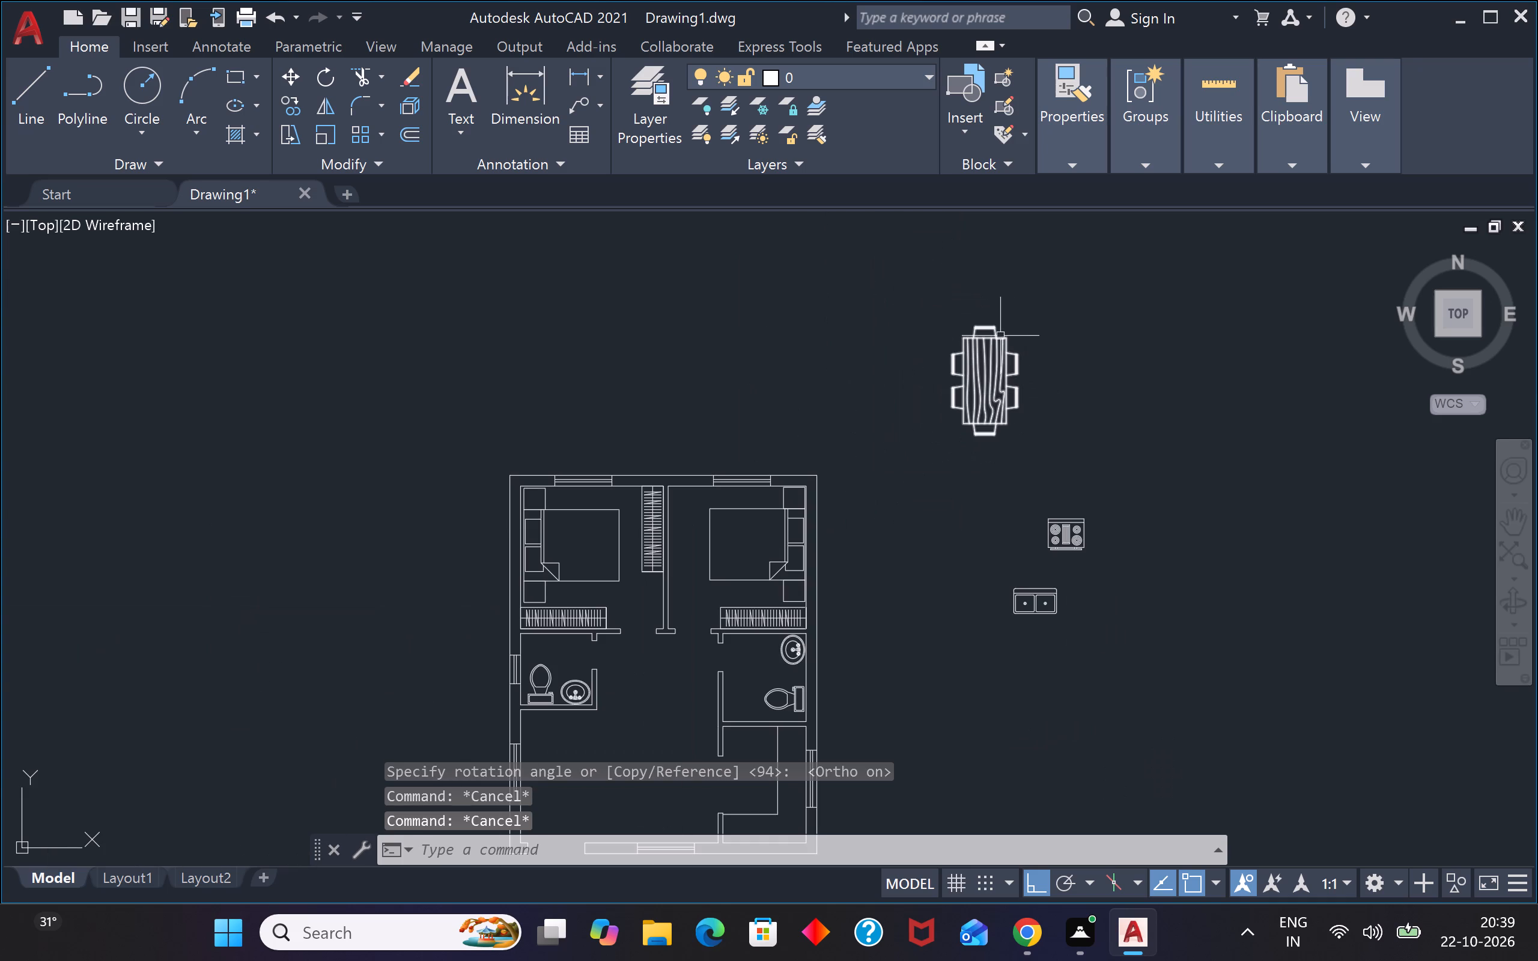
{"action": "double_click", "coordinate": [1000, 336]}
{"action": "left_click", "coordinate": [749, 610]}
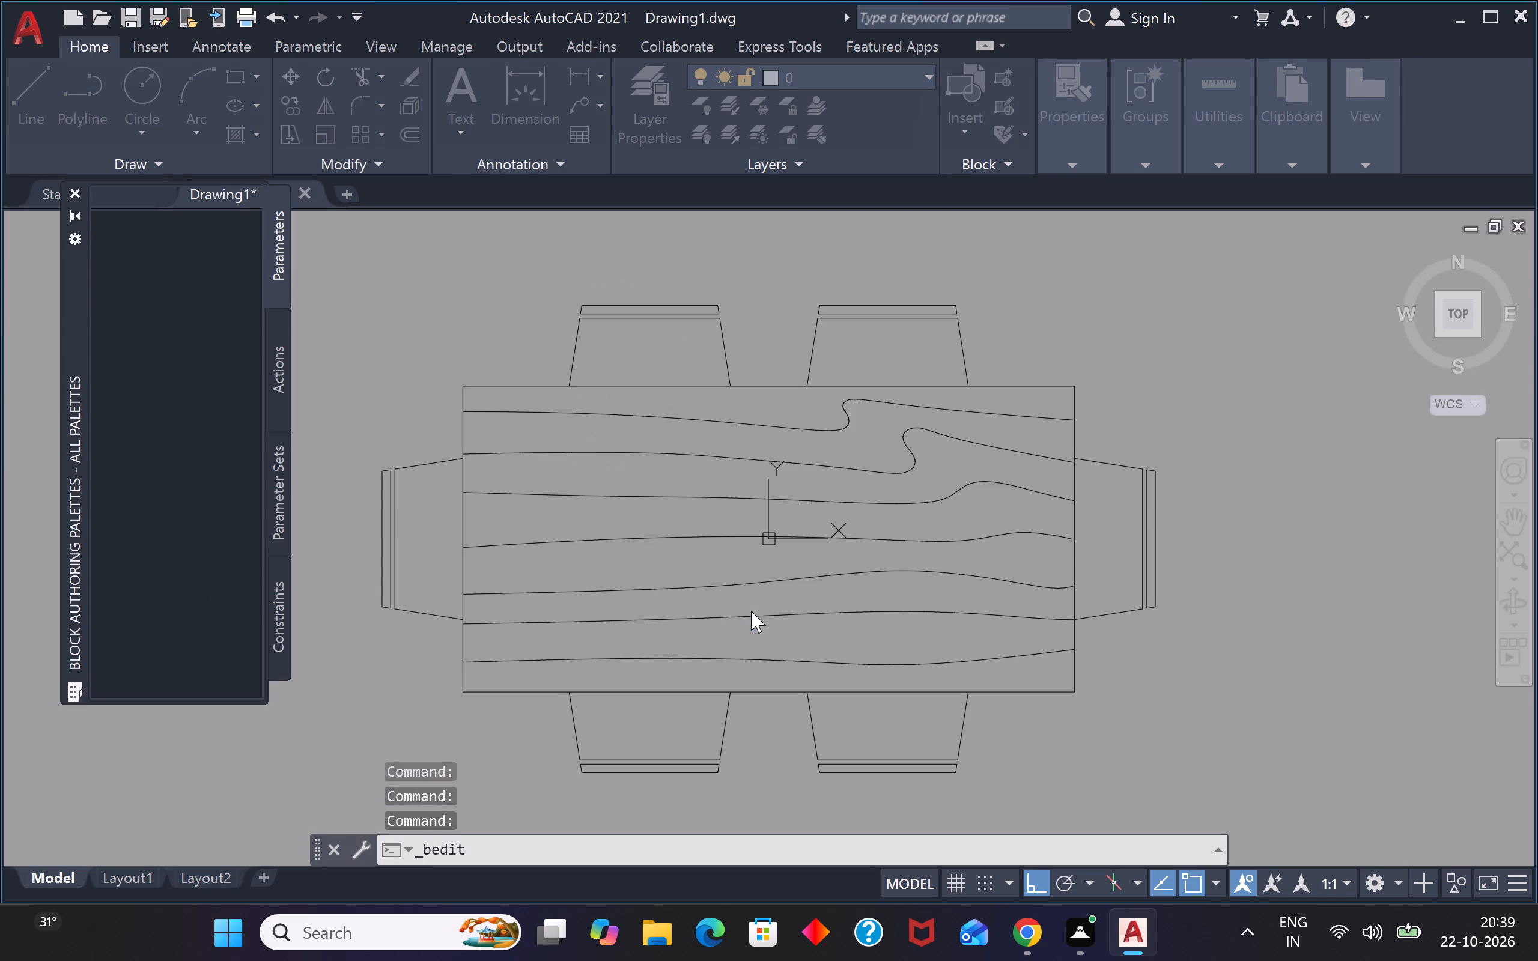
Erase the four upper wood-grain lines from the tabletop.
{"action": "left_click", "coordinate": [788, 410]}
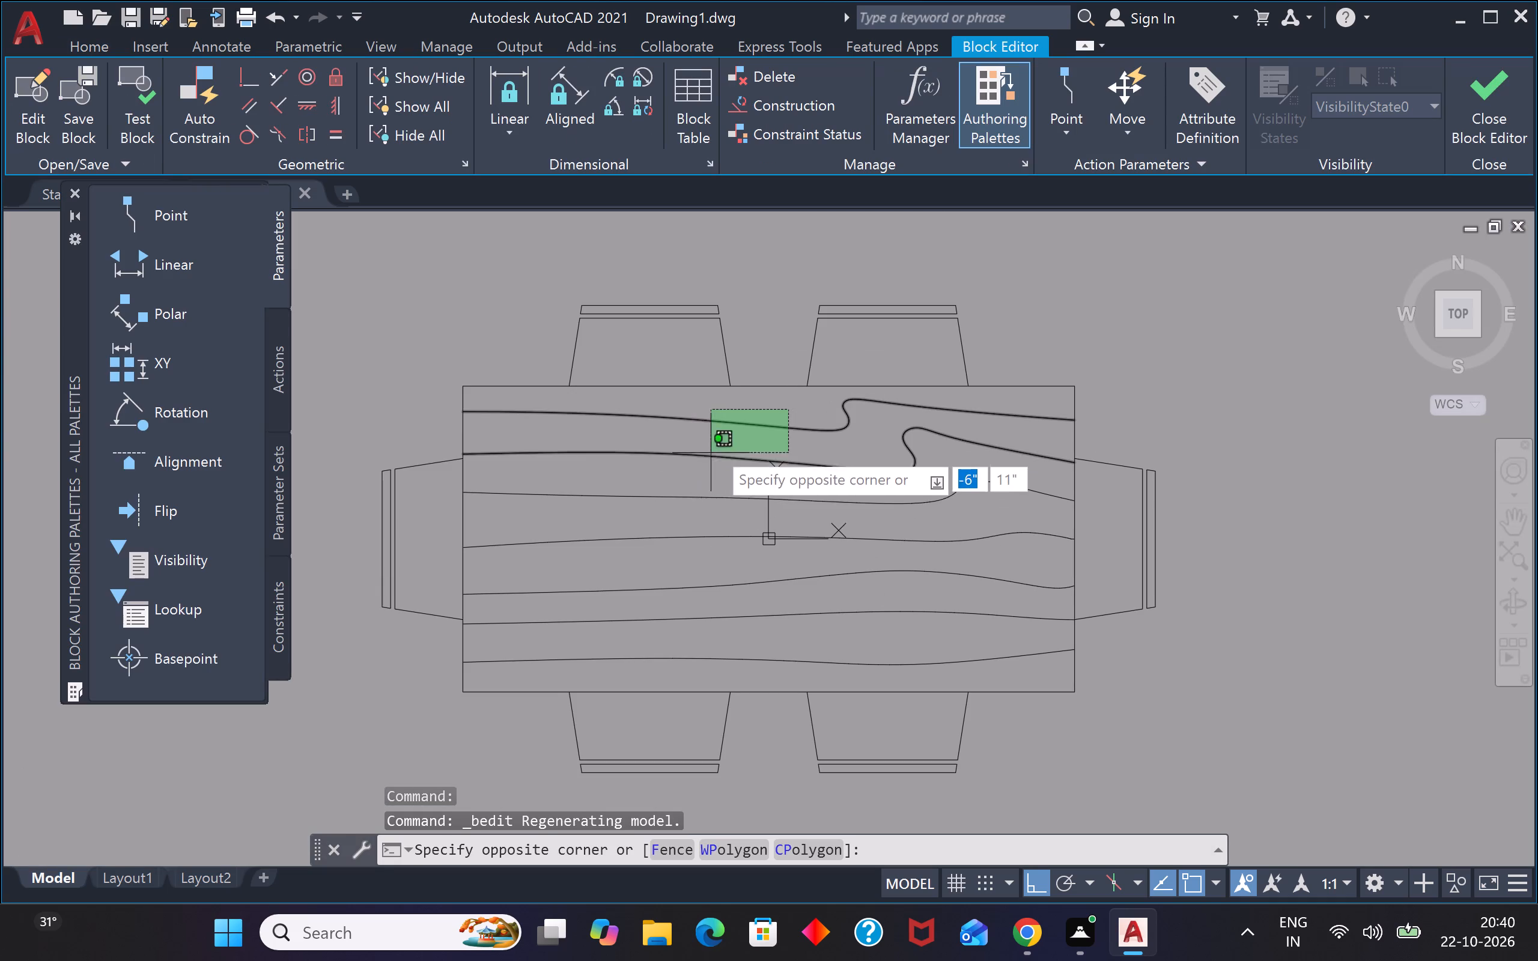
{"action": "left_click", "coordinate": [695, 491]}
{"action": "key", "text": "Delete"}
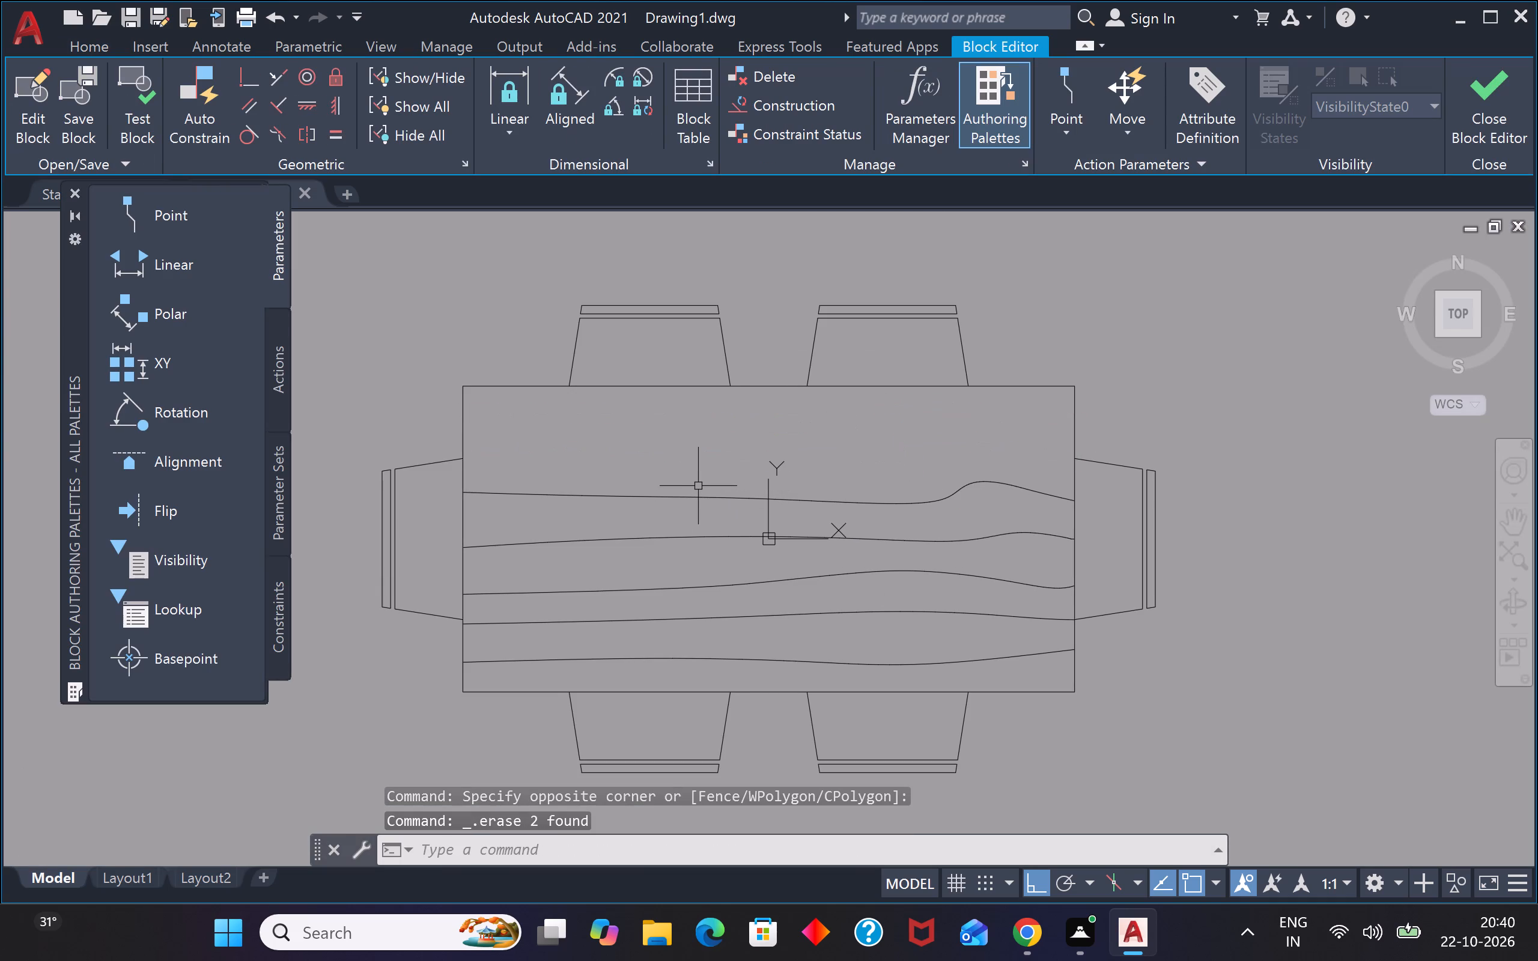
{"action": "left_click", "coordinate": [705, 465]}
{"action": "left_click", "coordinate": [666, 520]}
{"action": "key", "text": "Delete"}
{"action": "left_click_drag", "start_coordinate": [691, 490], "coordinate": [695, 496]}
{"action": "left_click", "coordinate": [642, 560]}
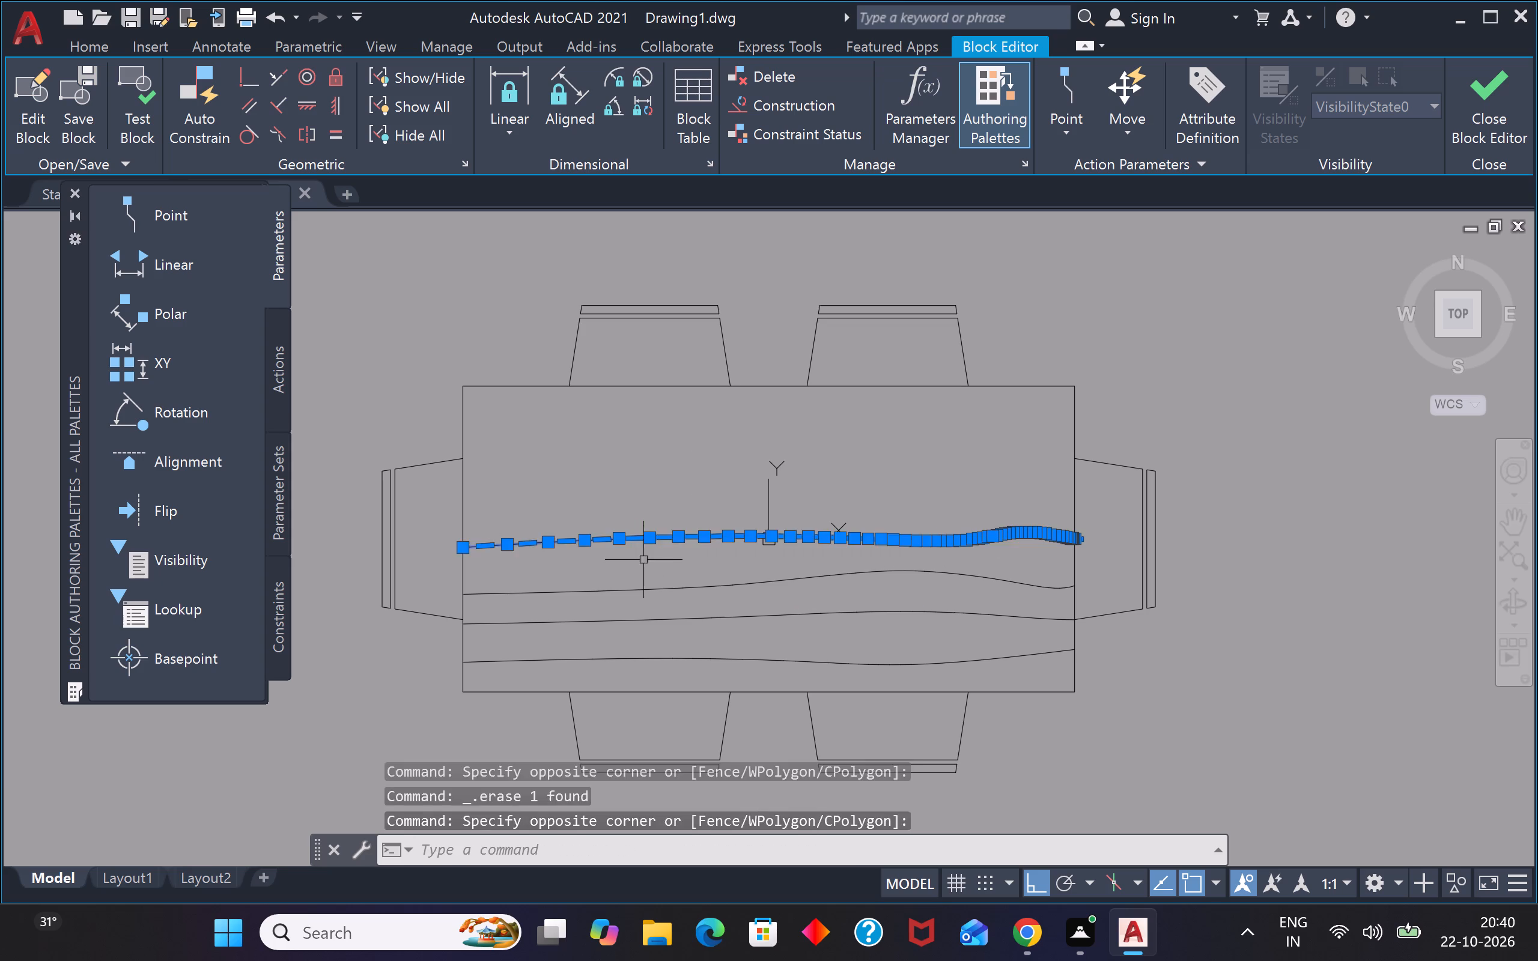
{"action": "key", "text": "Delete"}
Erase the three remaining wood-grain lines from the lower half of the tabletop.
{"action": "left_click", "coordinate": [651, 555]}
{"action": "left_click", "coordinate": [597, 616]}
{"action": "key", "text": "Delete"}
{"action": "left_click_drag", "start_coordinate": [607, 583], "coordinate": [604, 589]}
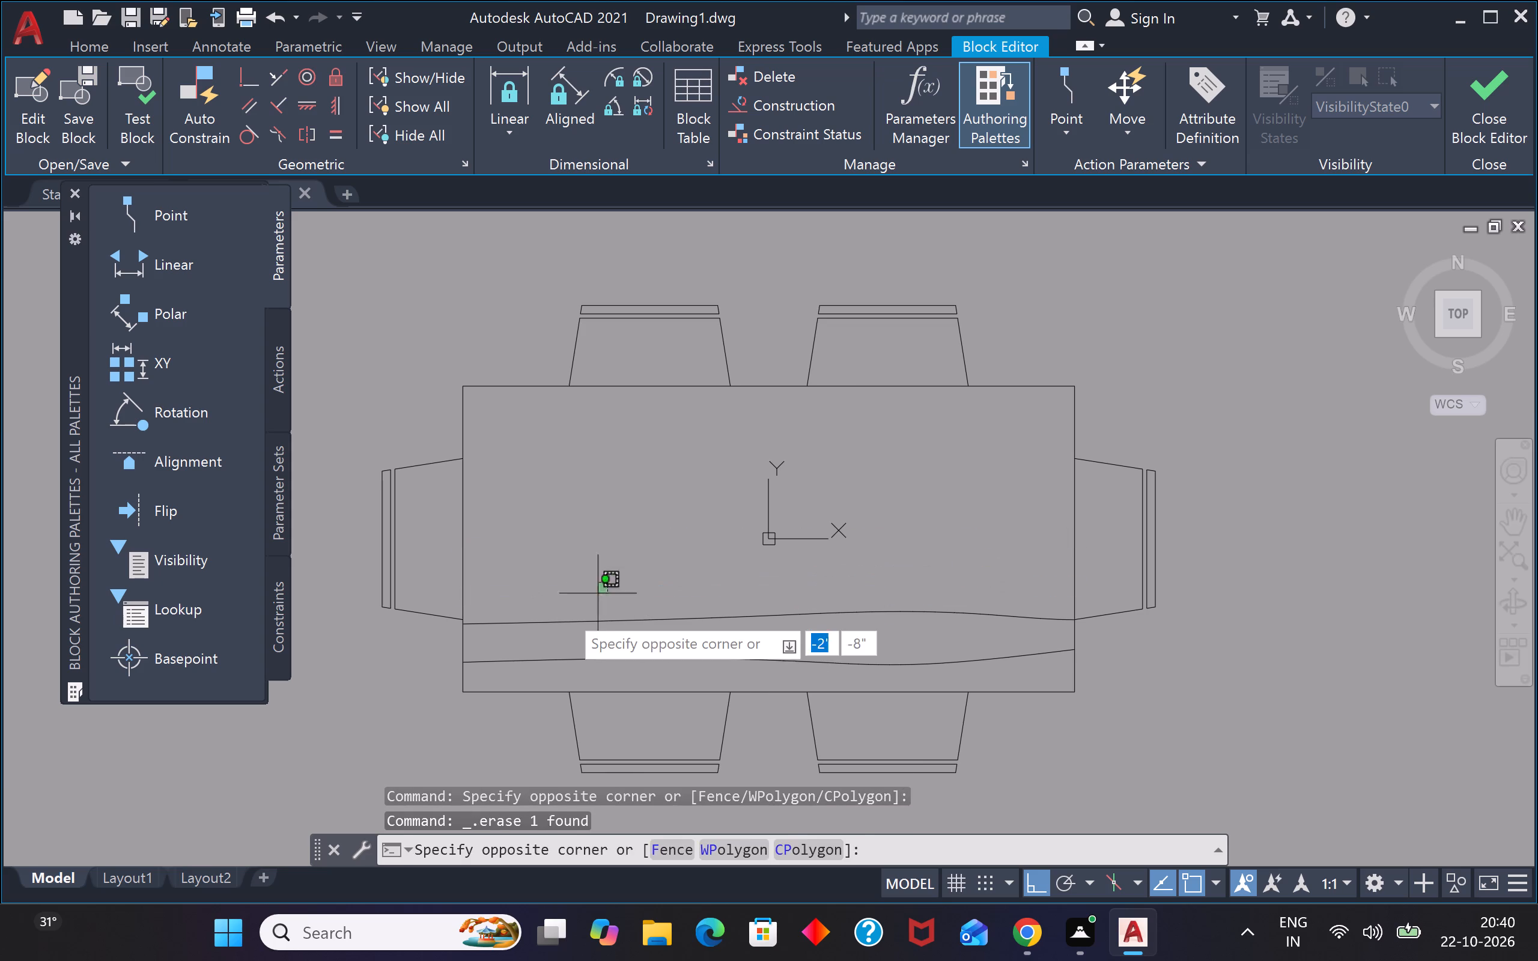
{"action": "left_click", "coordinate": [565, 613]}
{"action": "left_click_drag", "start_coordinate": [618, 580], "coordinate": [612, 590]}
{"action": "left_click", "coordinate": [536, 639]}
{"action": "key", "text": "Delete"}
{"action": "left_click", "coordinate": [583, 617]}
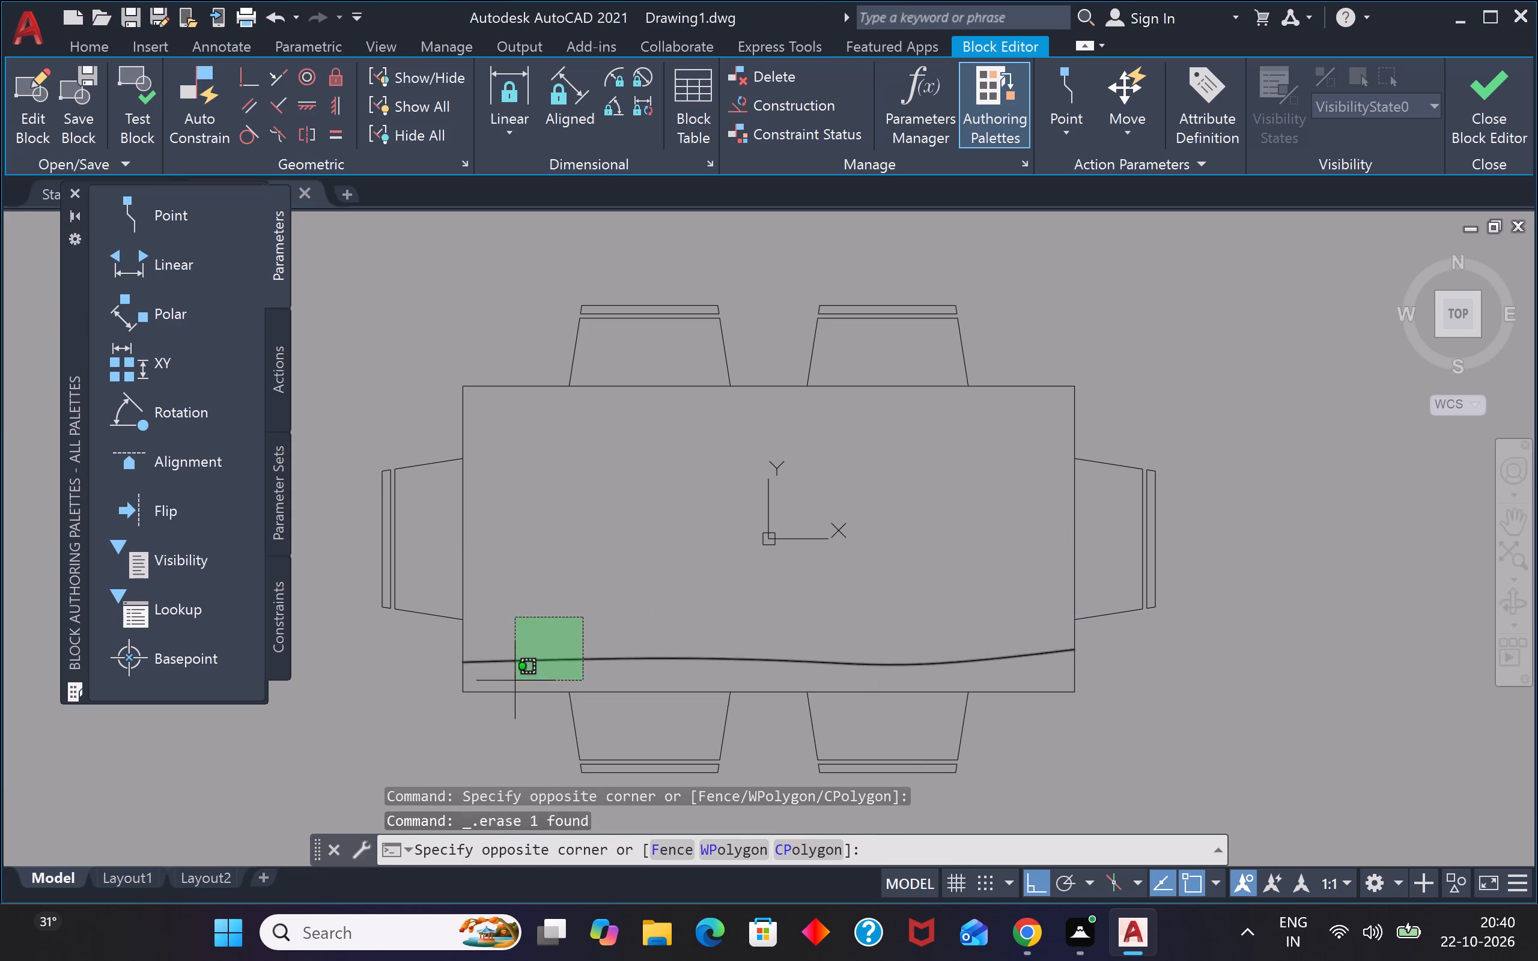
{"action": "left_click", "coordinate": [515, 681]}
{"action": "key", "text": "Delete"}
{"action": "key", "text": "Escape"}
{"action": "key", "text": "Escape"}
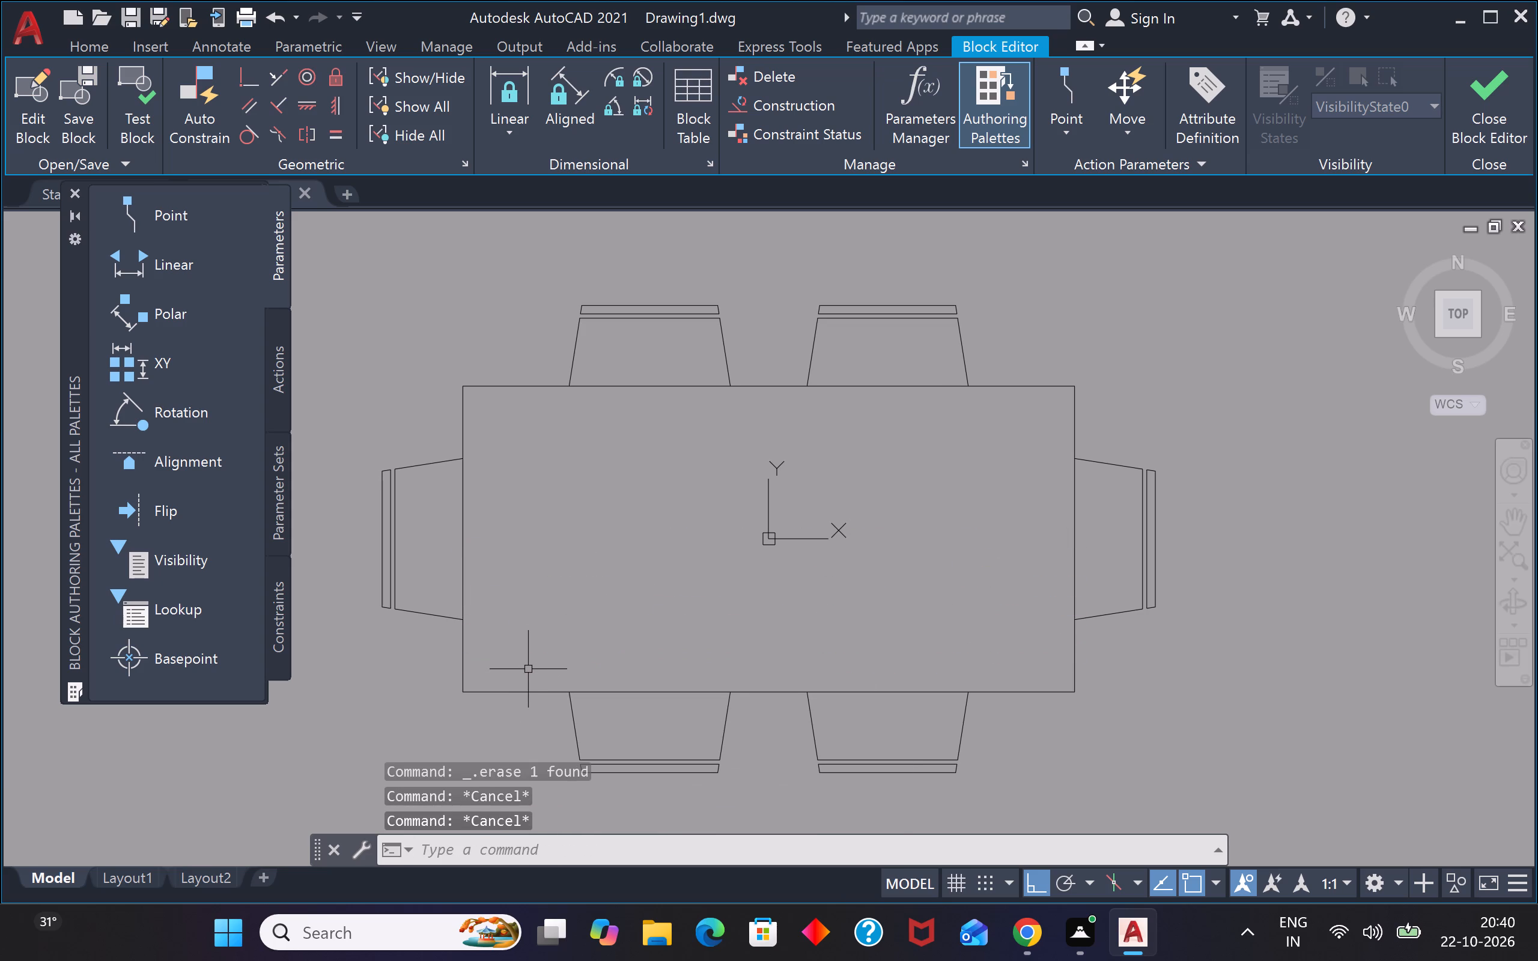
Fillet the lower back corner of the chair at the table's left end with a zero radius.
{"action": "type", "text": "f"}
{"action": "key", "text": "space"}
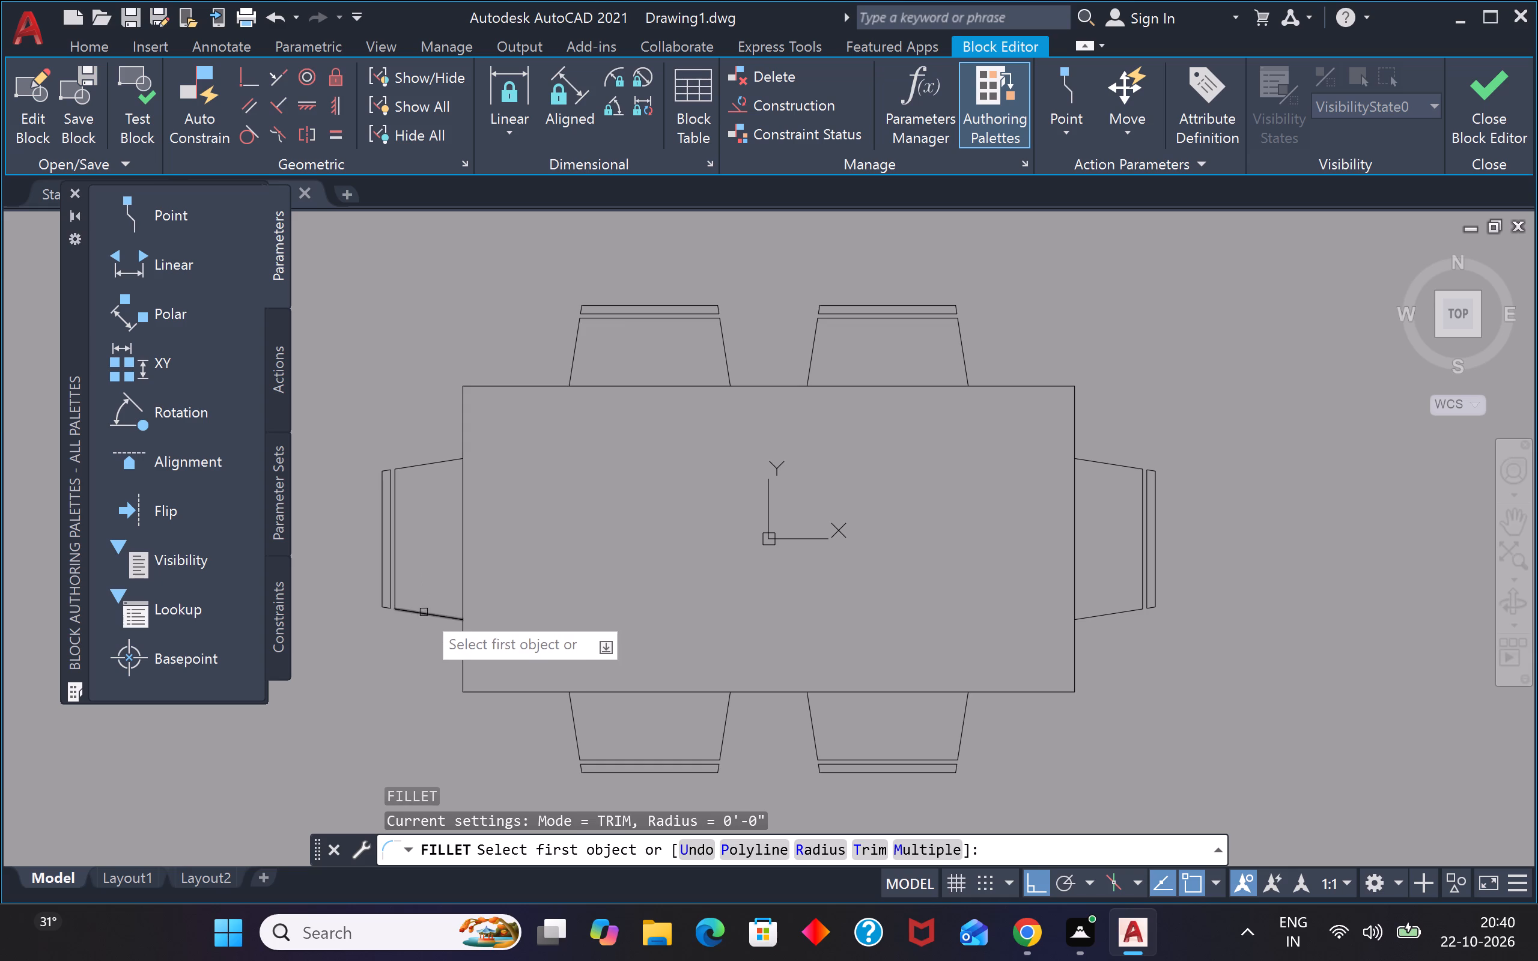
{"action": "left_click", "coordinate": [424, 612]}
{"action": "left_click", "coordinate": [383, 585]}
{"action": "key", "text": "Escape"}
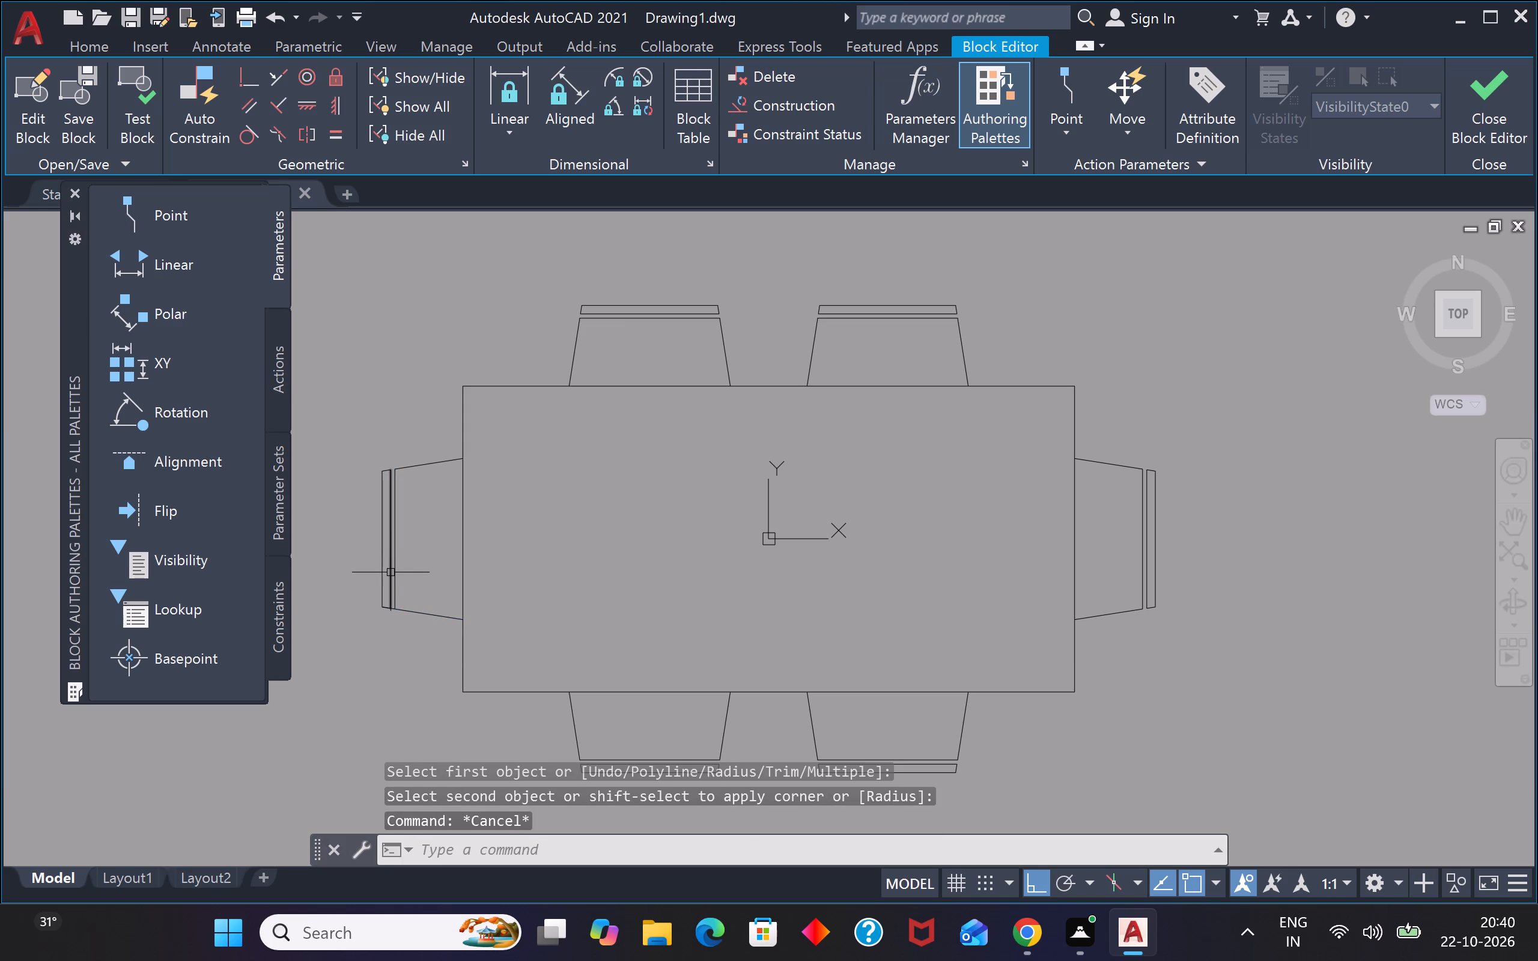
Fillet both back corners of the chair at the table's left end with a 2" radius.
{"action": "type", "text": "f"}
{"action": "key", "text": "space"}
{"action": "type", "text": "r"}
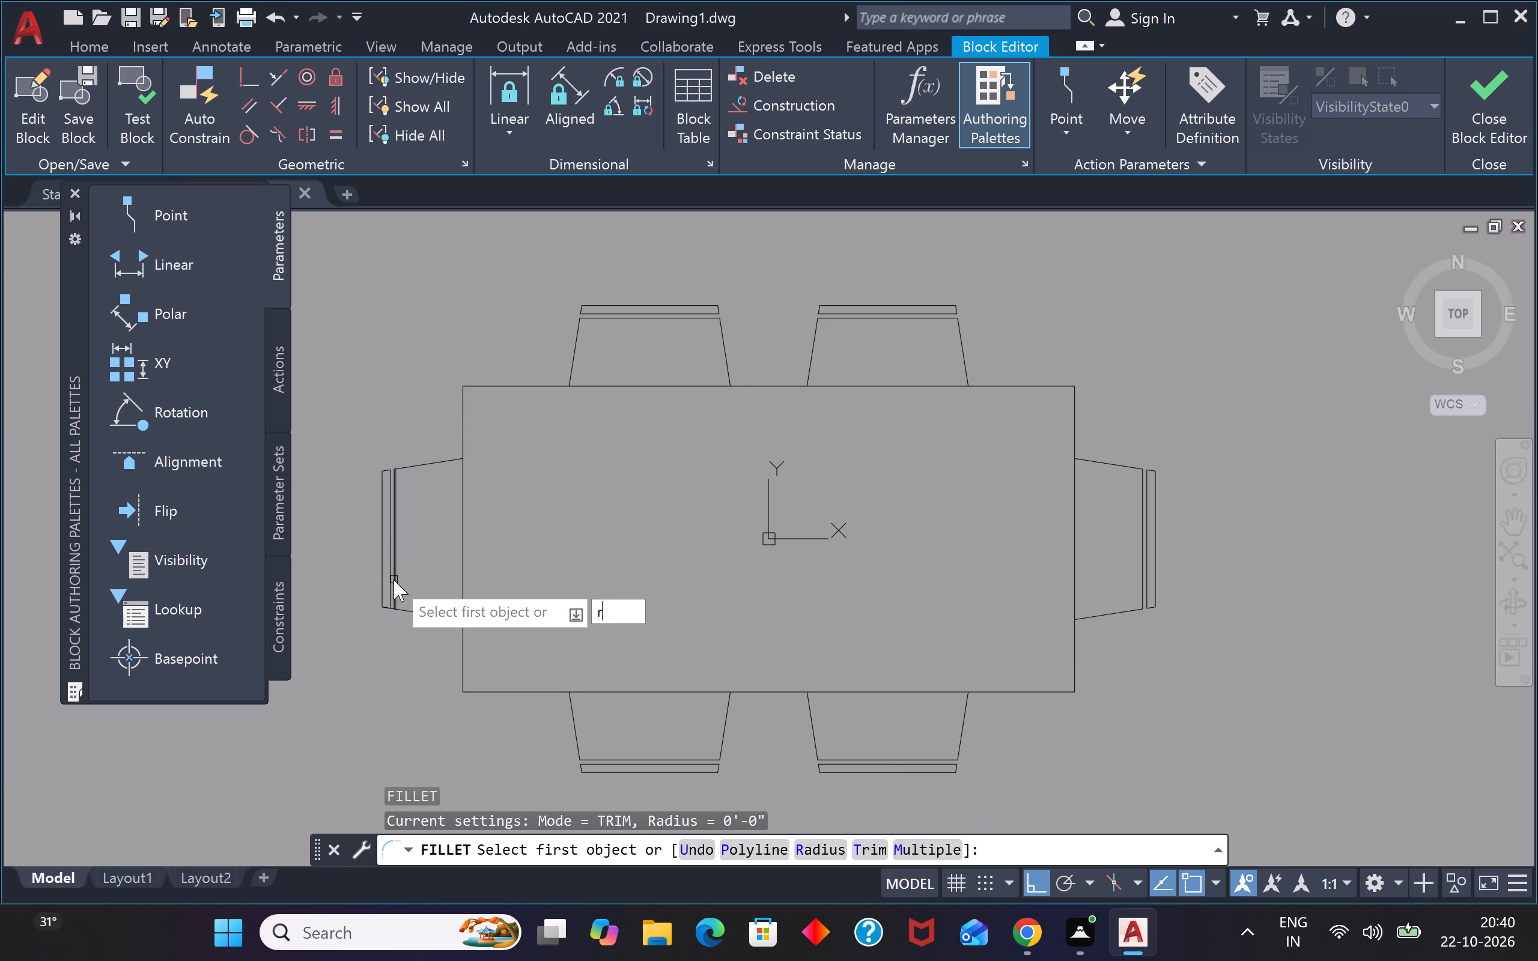
{"action": "key", "text": "space"}
{"action": "key", "text": "2"}
{"action": "key", "text": "shift+quotedbl"}
{"action": "key", "text": "Return"}
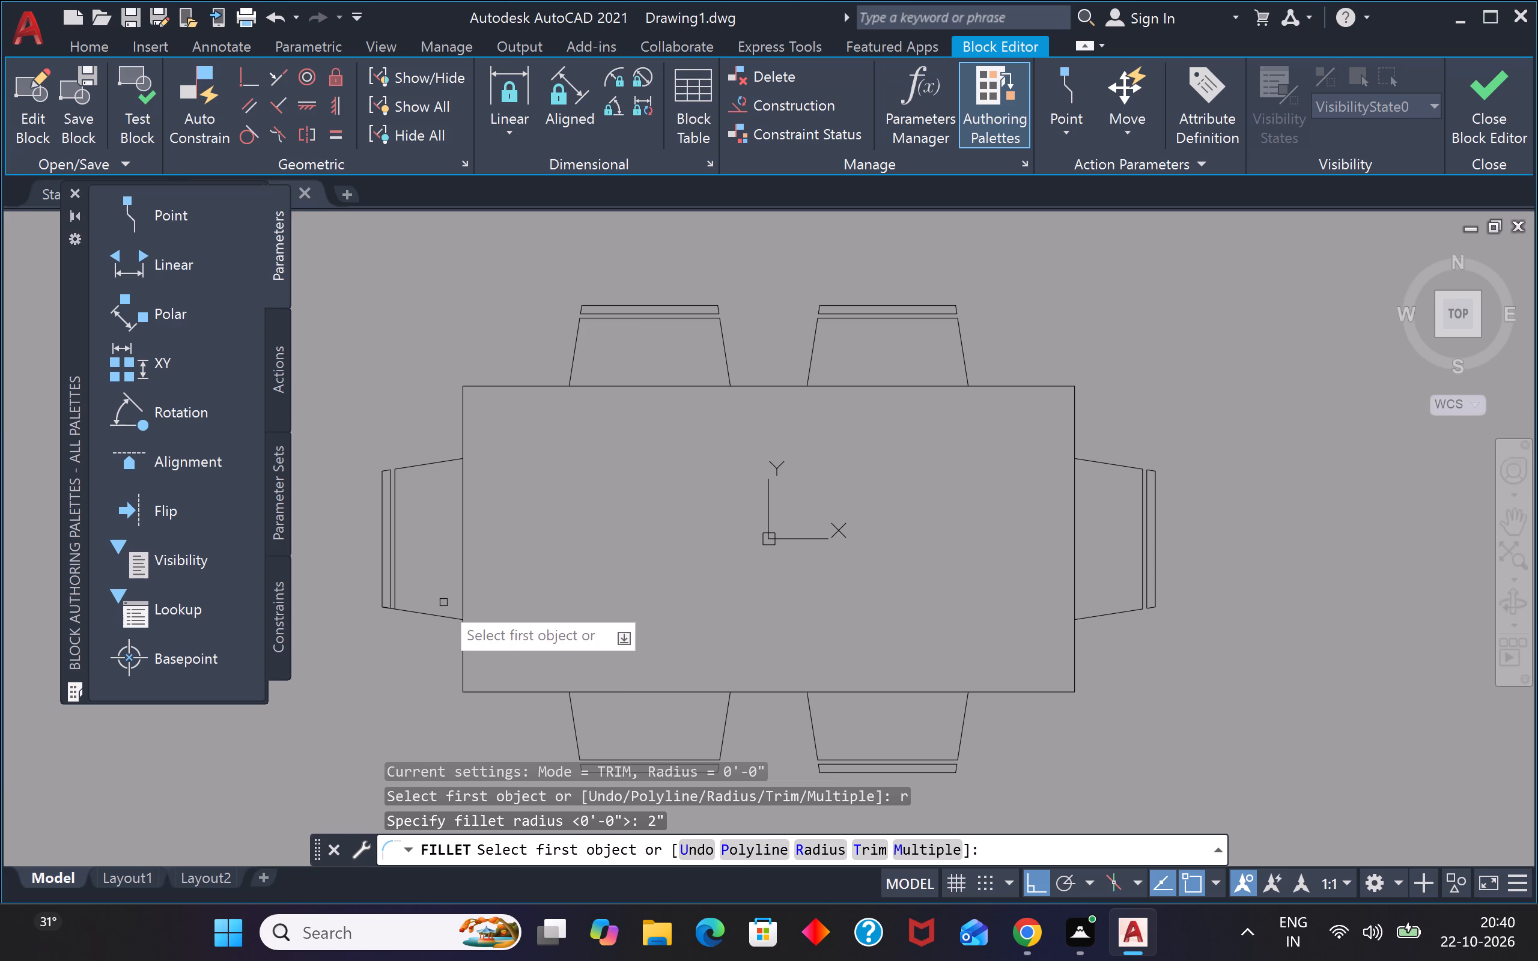
{"action": "left_click", "coordinate": [427, 613]}
{"action": "left_click", "coordinate": [380, 586]}
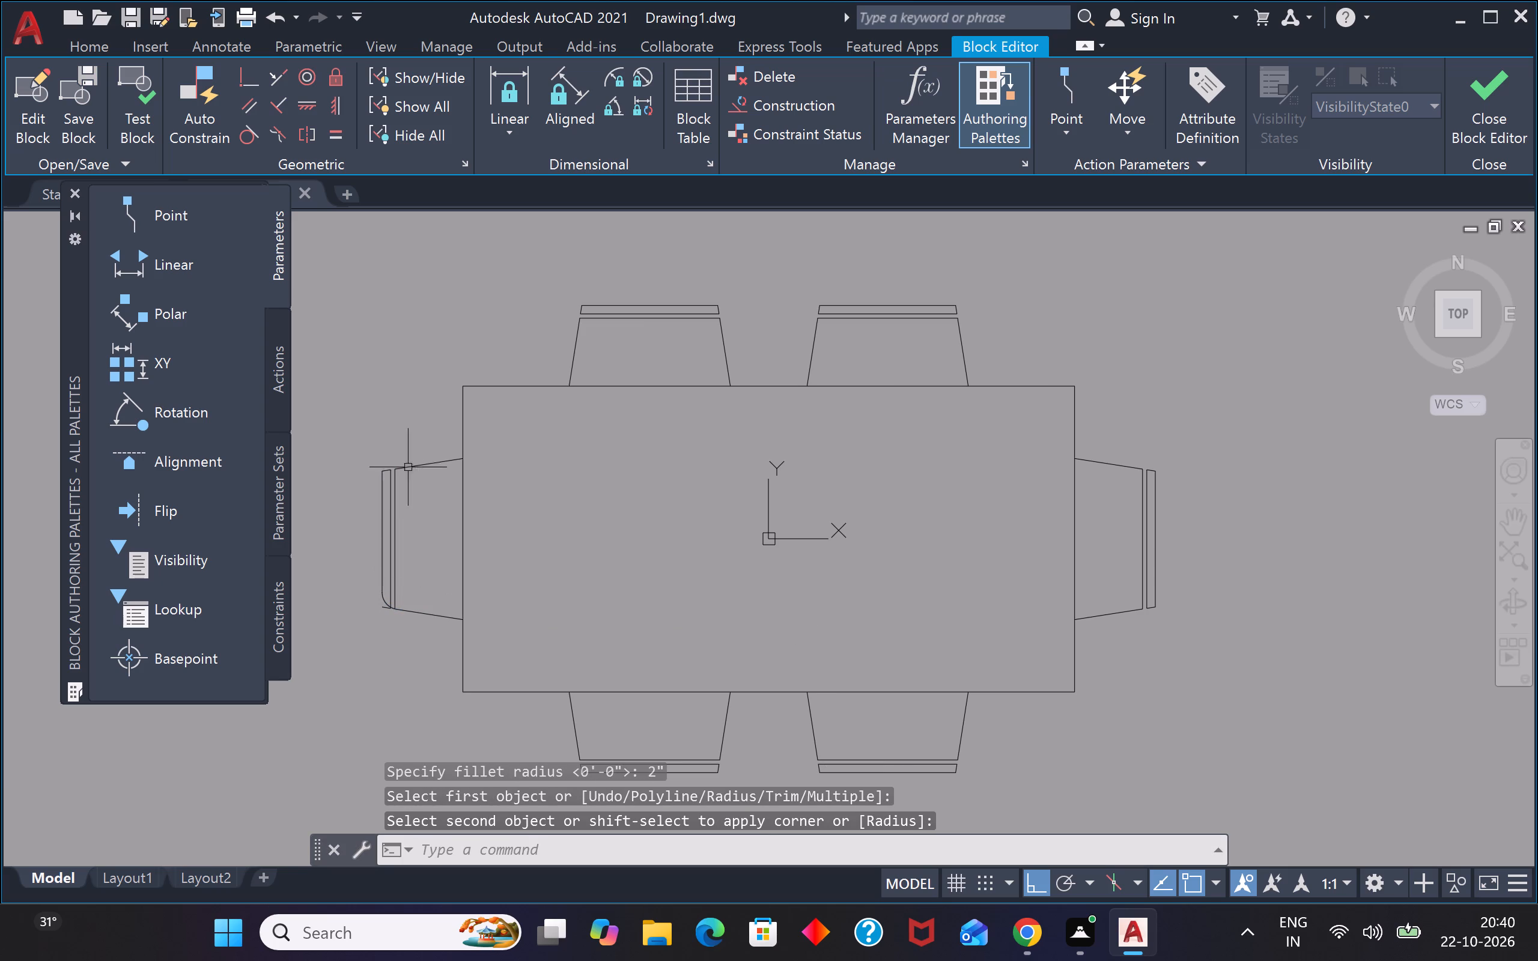
{"action": "key", "text": "space"}
{"action": "left_click", "coordinate": [432, 464]}
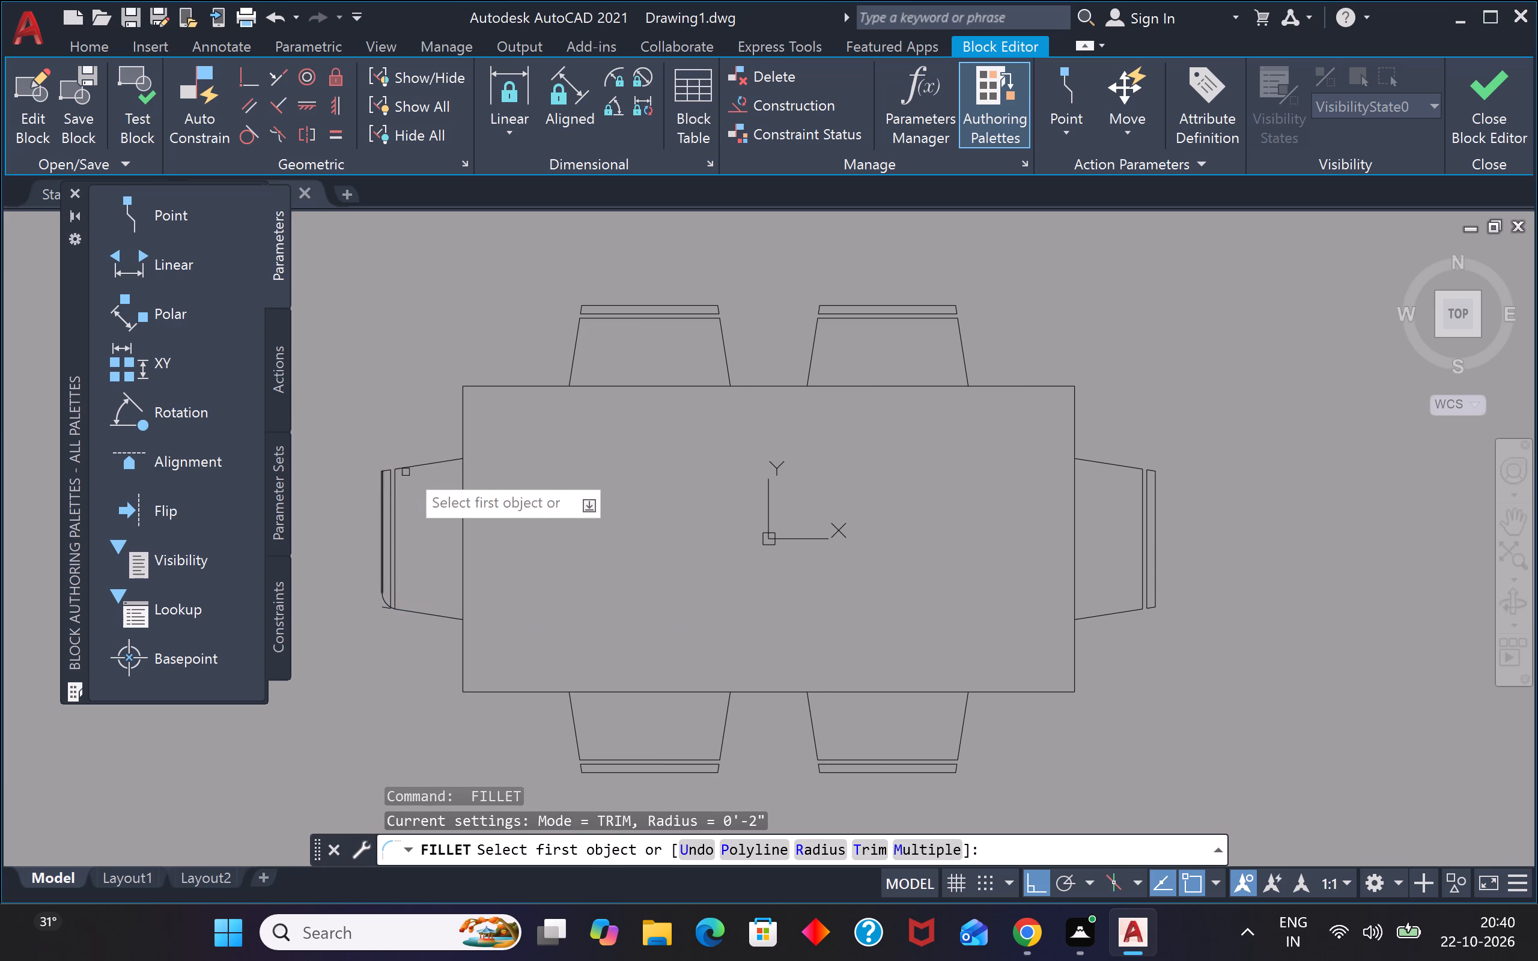
{"action": "left_click", "coordinate": [421, 464]}
{"action": "left_click", "coordinate": [381, 498]}
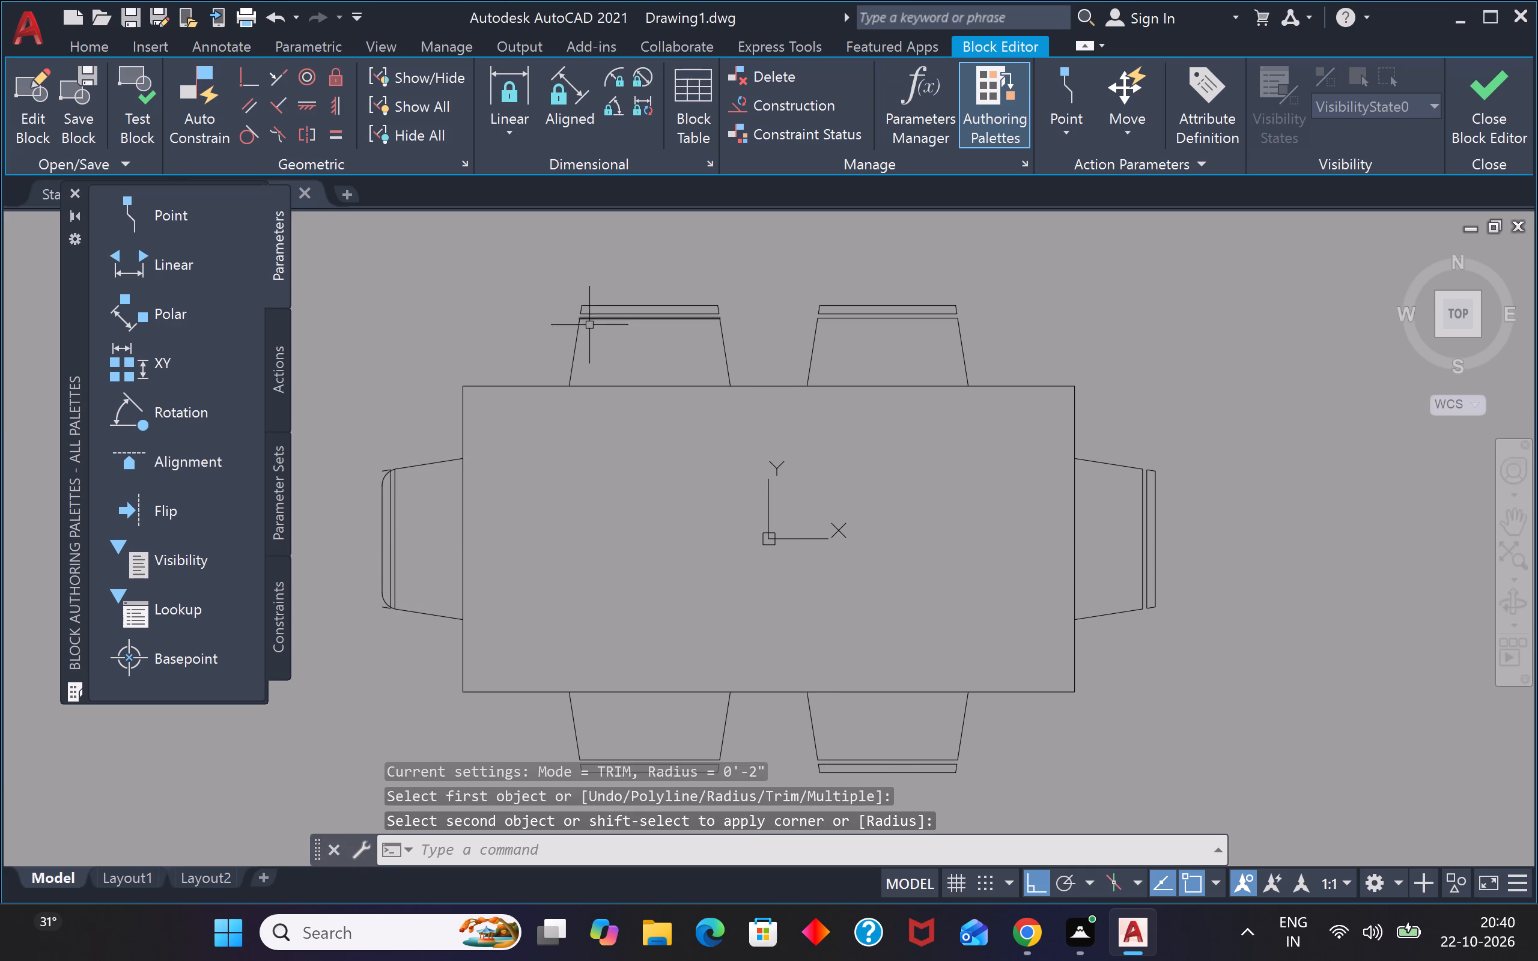
Fillet both back corners of each of the two chairs above the table with the 2" radius.
{"action": "key", "text": "space"}
{"action": "left_click", "coordinate": [577, 345]}
{"action": "left_click", "coordinate": [621, 306]}
{"action": "key", "text": "space"}
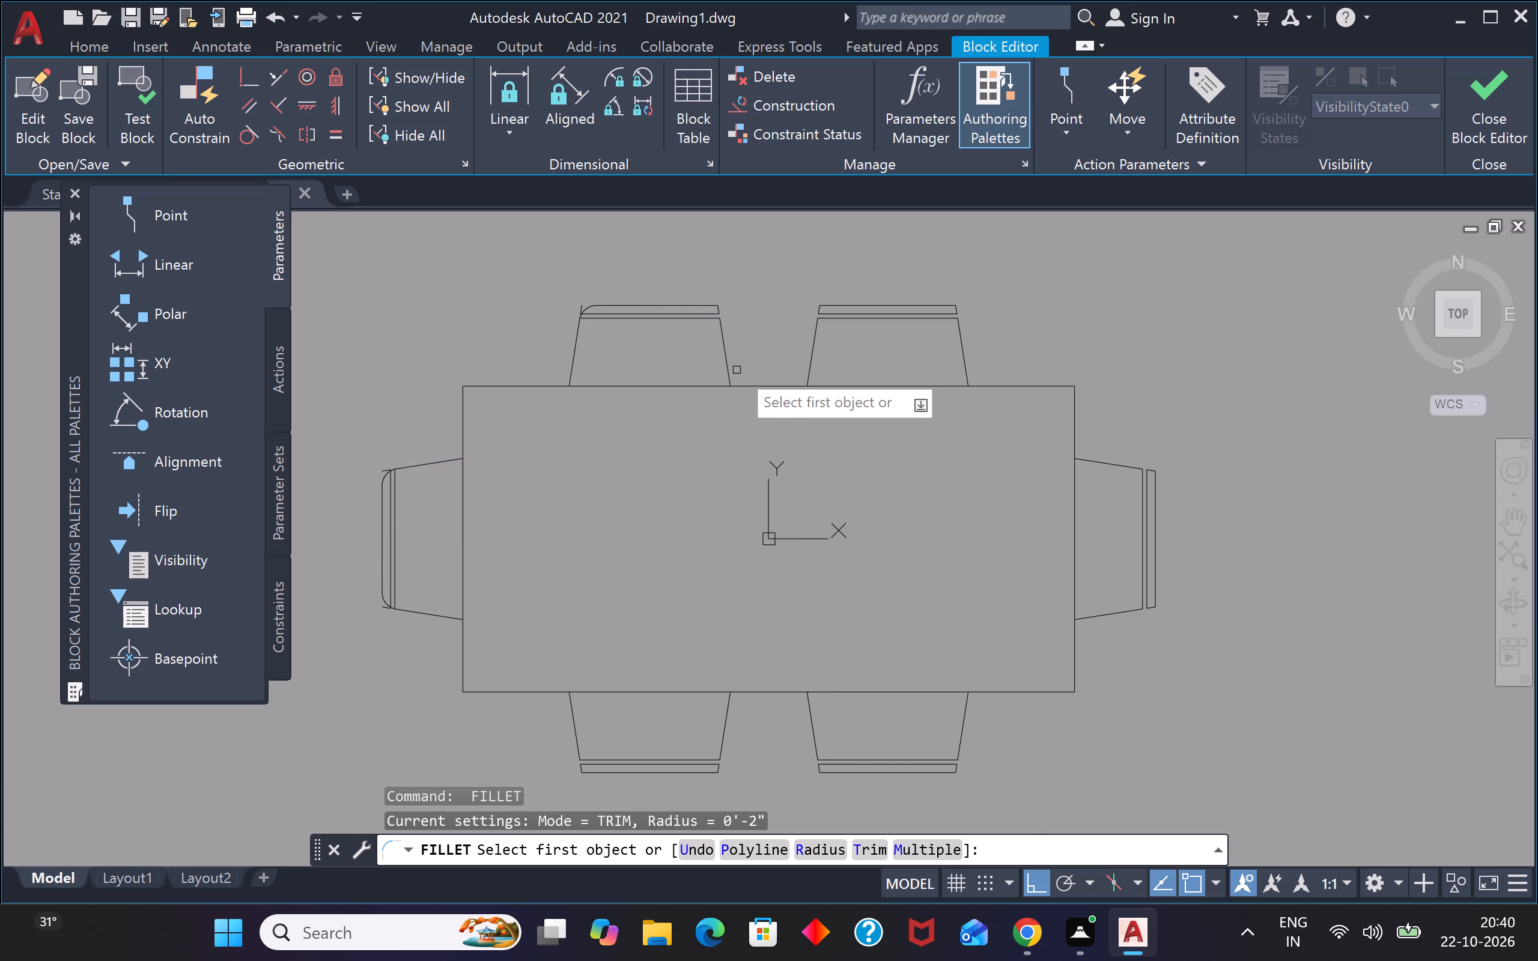
{"action": "left_click", "coordinate": [726, 352]}
{"action": "left_click", "coordinate": [691, 303]}
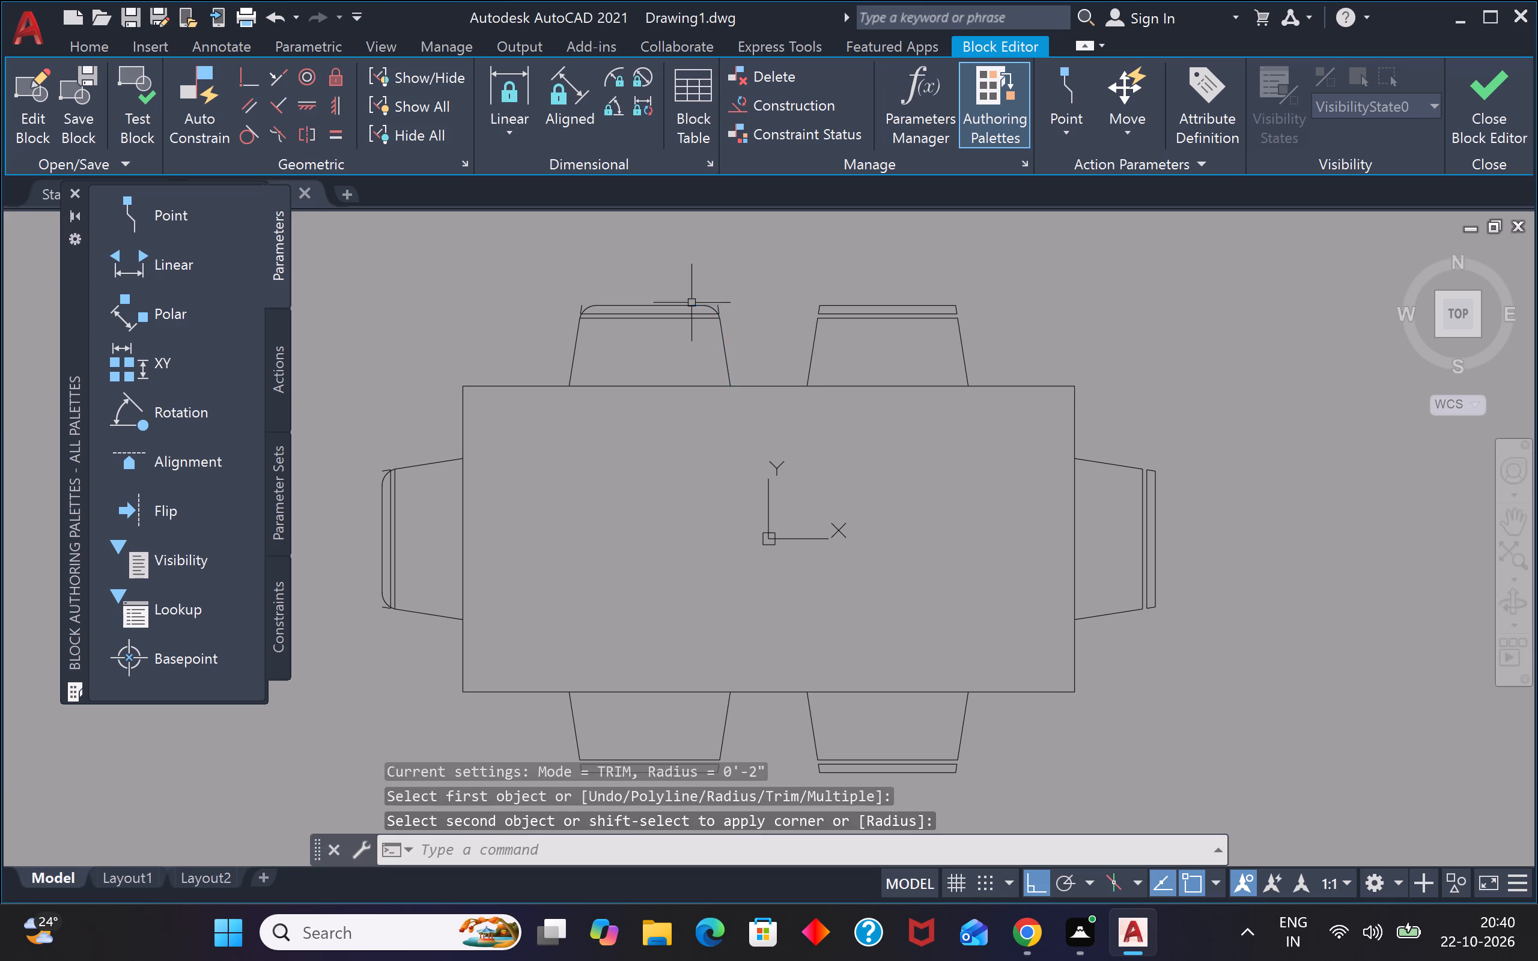
{"action": "key", "text": "space"}
{"action": "left_click", "coordinate": [813, 339]}
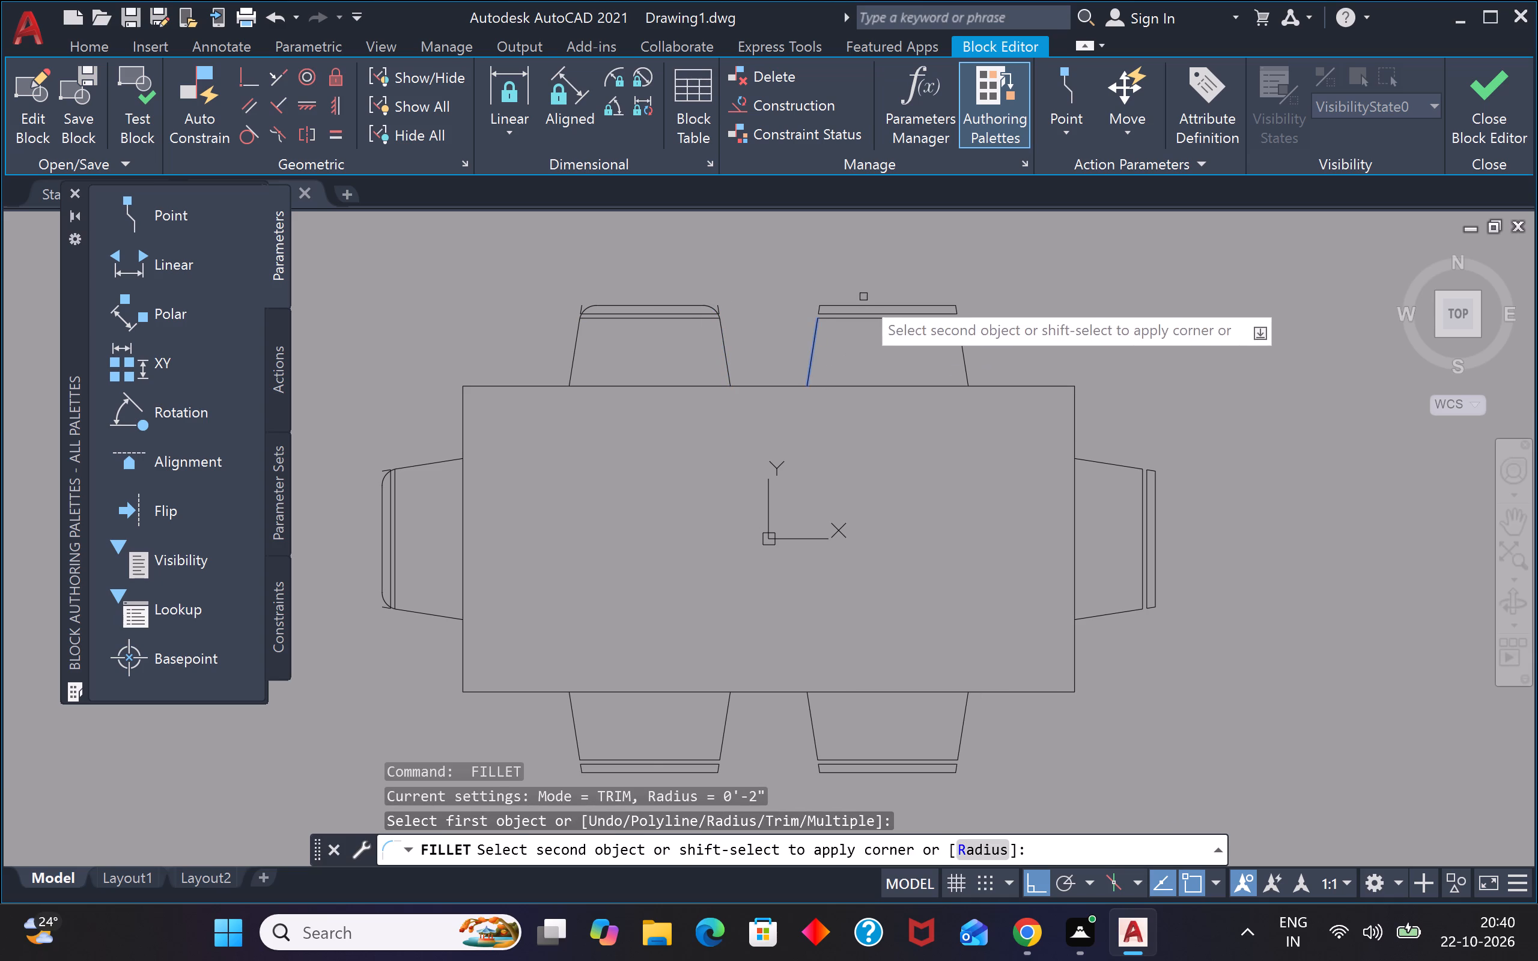
{"action": "left_click", "coordinate": [862, 303]}
{"action": "key", "text": "space"}
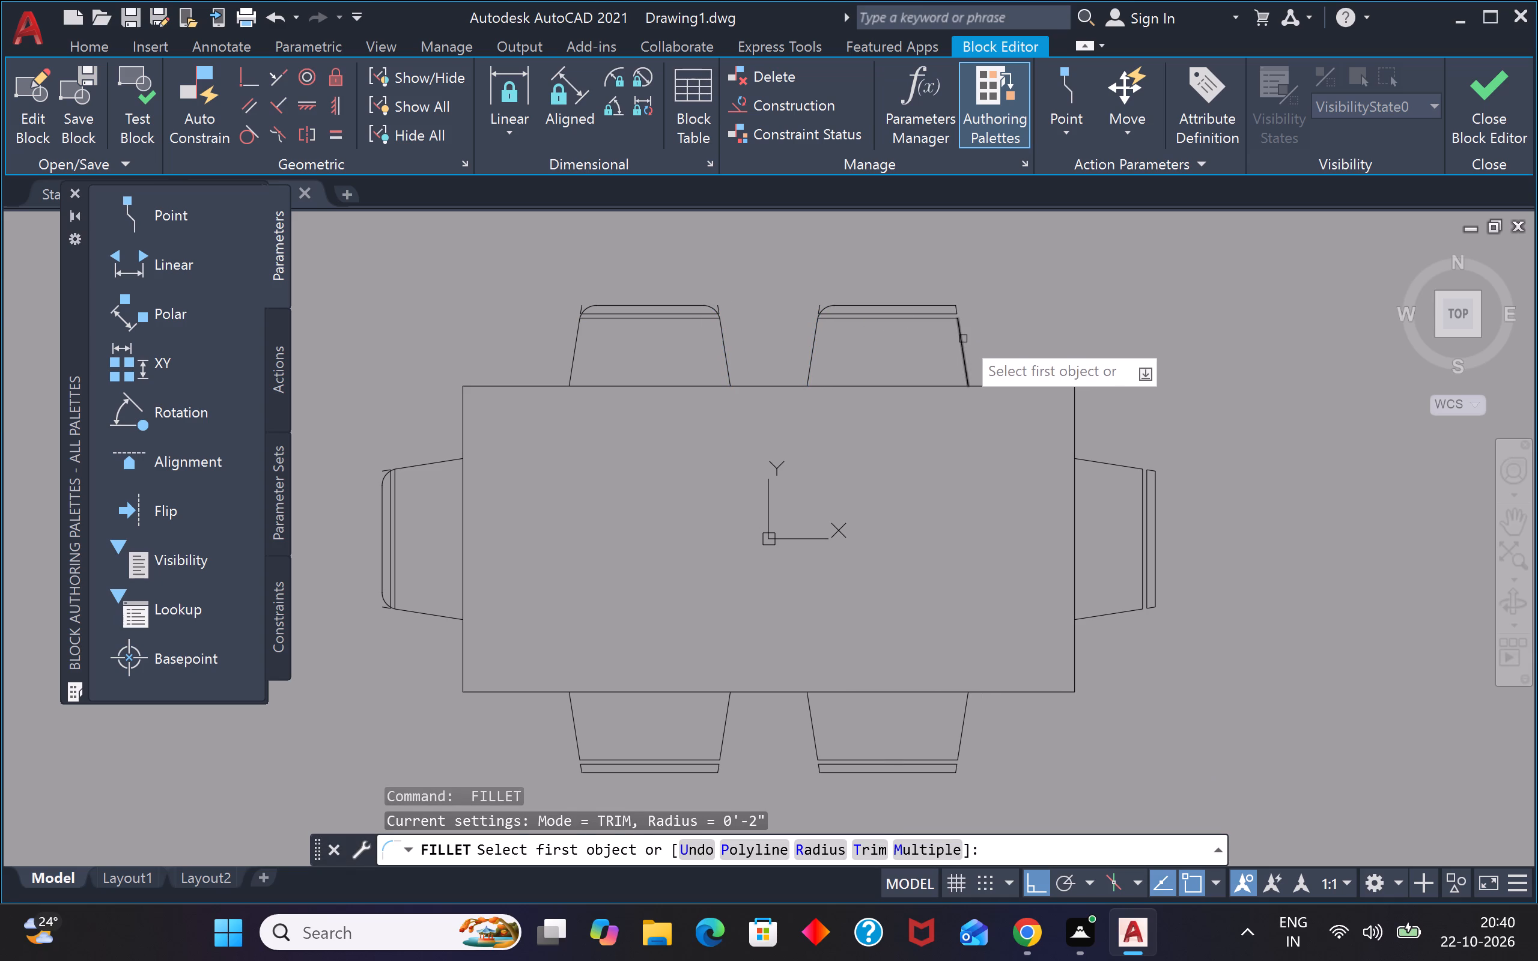
{"action": "left_click_drag", "start_coordinate": [962, 338], "coordinate": [953, 333]}
{"action": "left_click", "coordinate": [916, 306]}
Fillet both back corners of the chair at the table's right end with the 2" radius.
{"action": "key", "text": "space"}
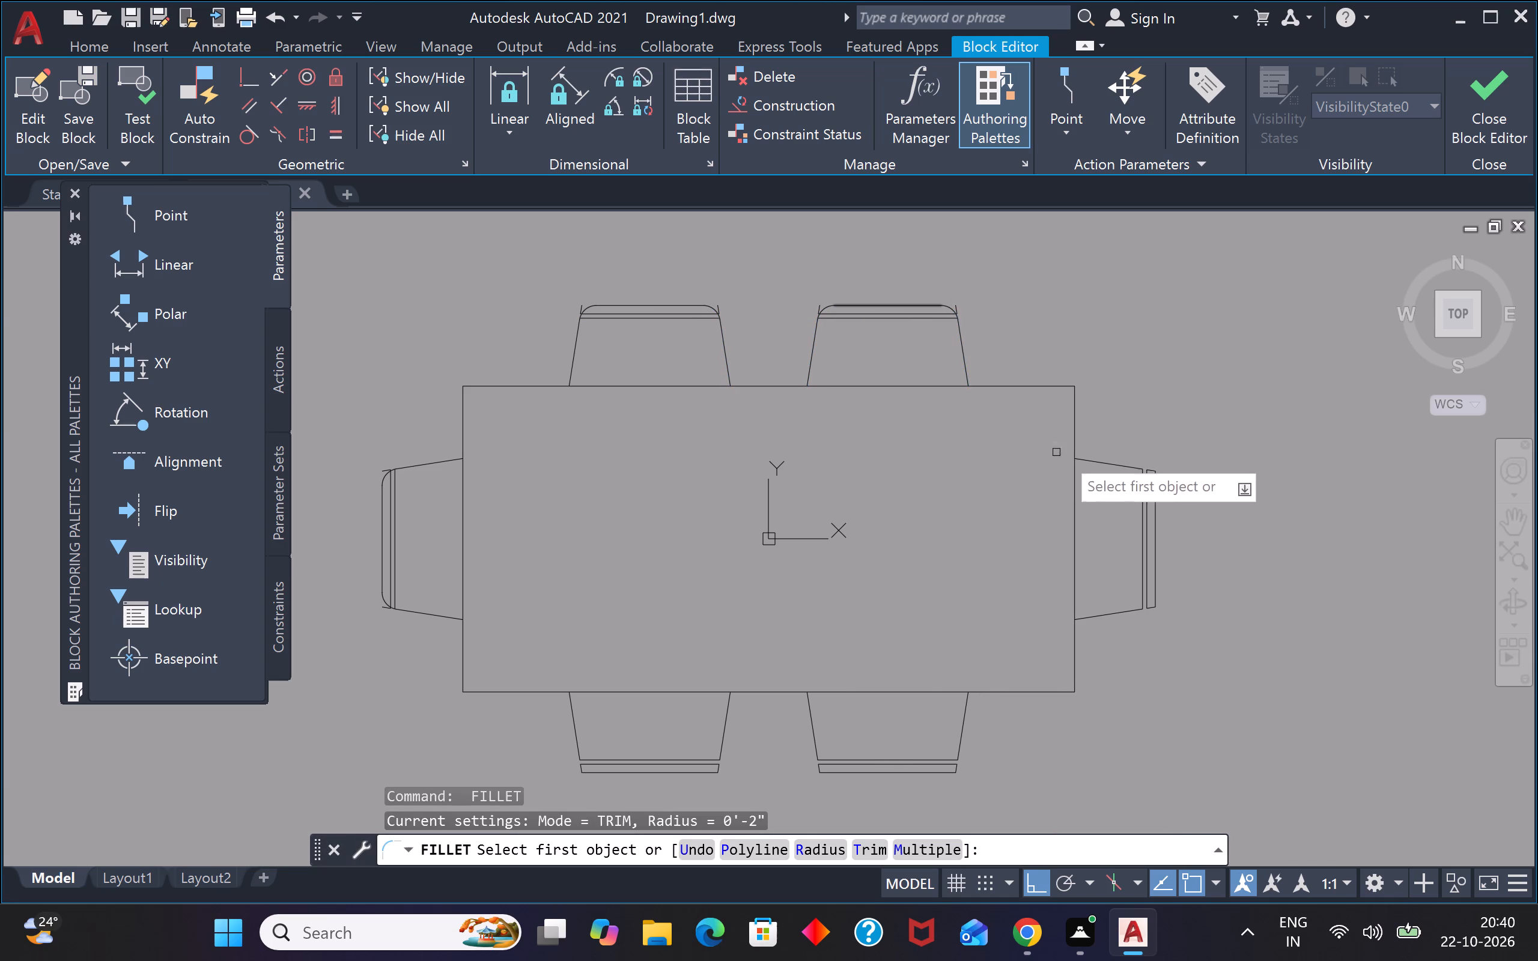
{"action": "left_click", "coordinate": [1100, 465]}
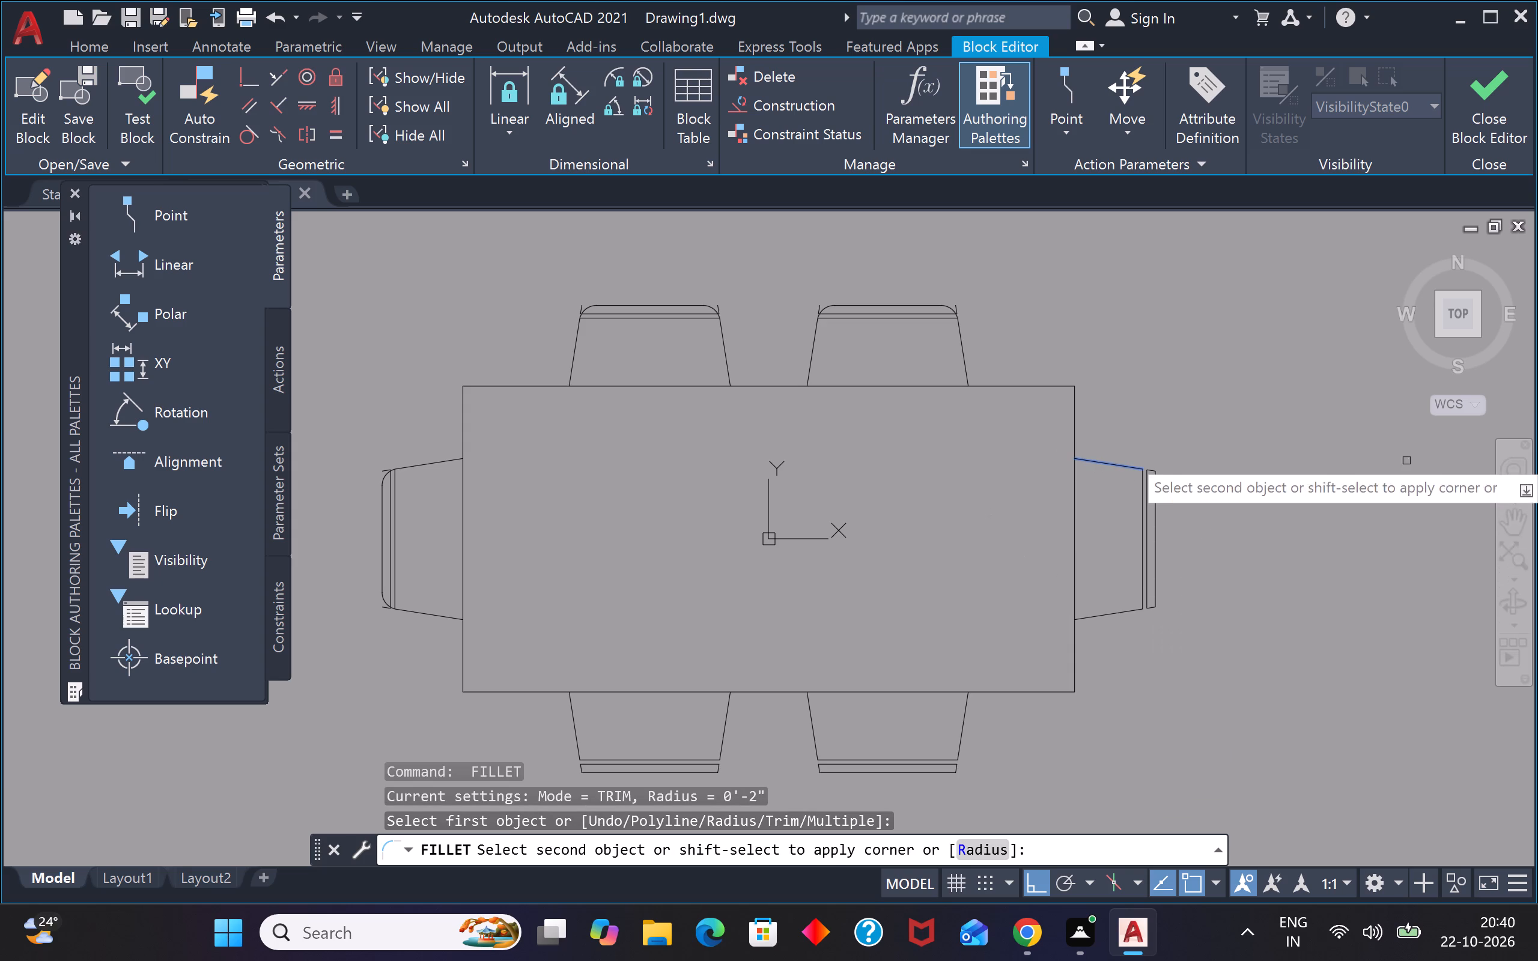
{"action": "left_click", "coordinate": [1158, 511]}
{"action": "key", "text": "space"}
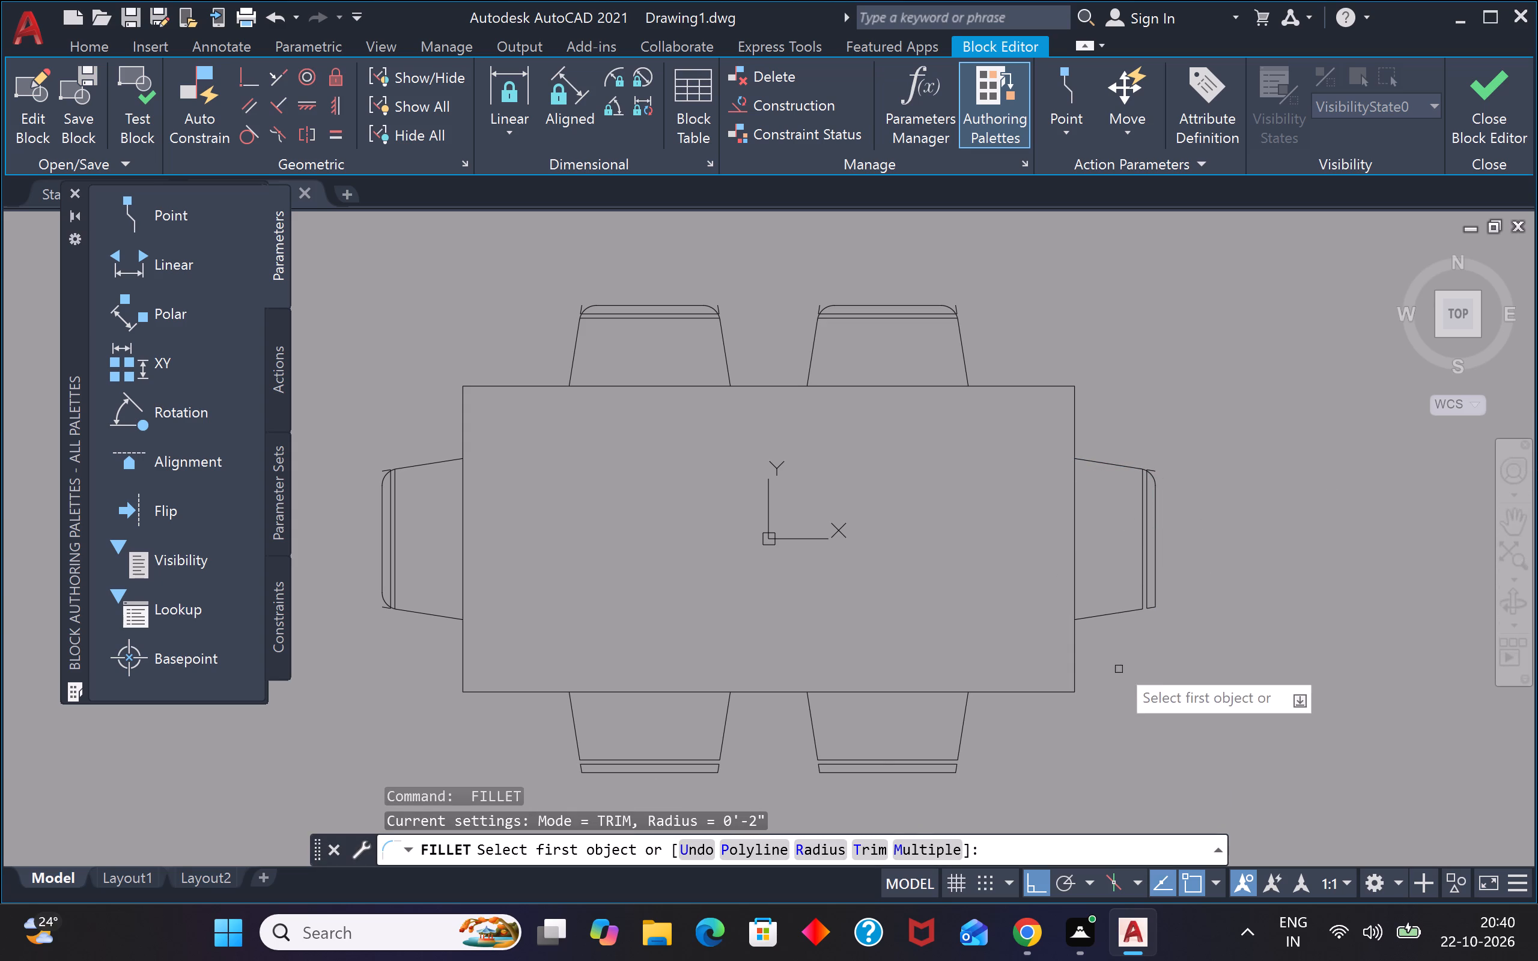
{"action": "left_click", "coordinate": [1114, 613]}
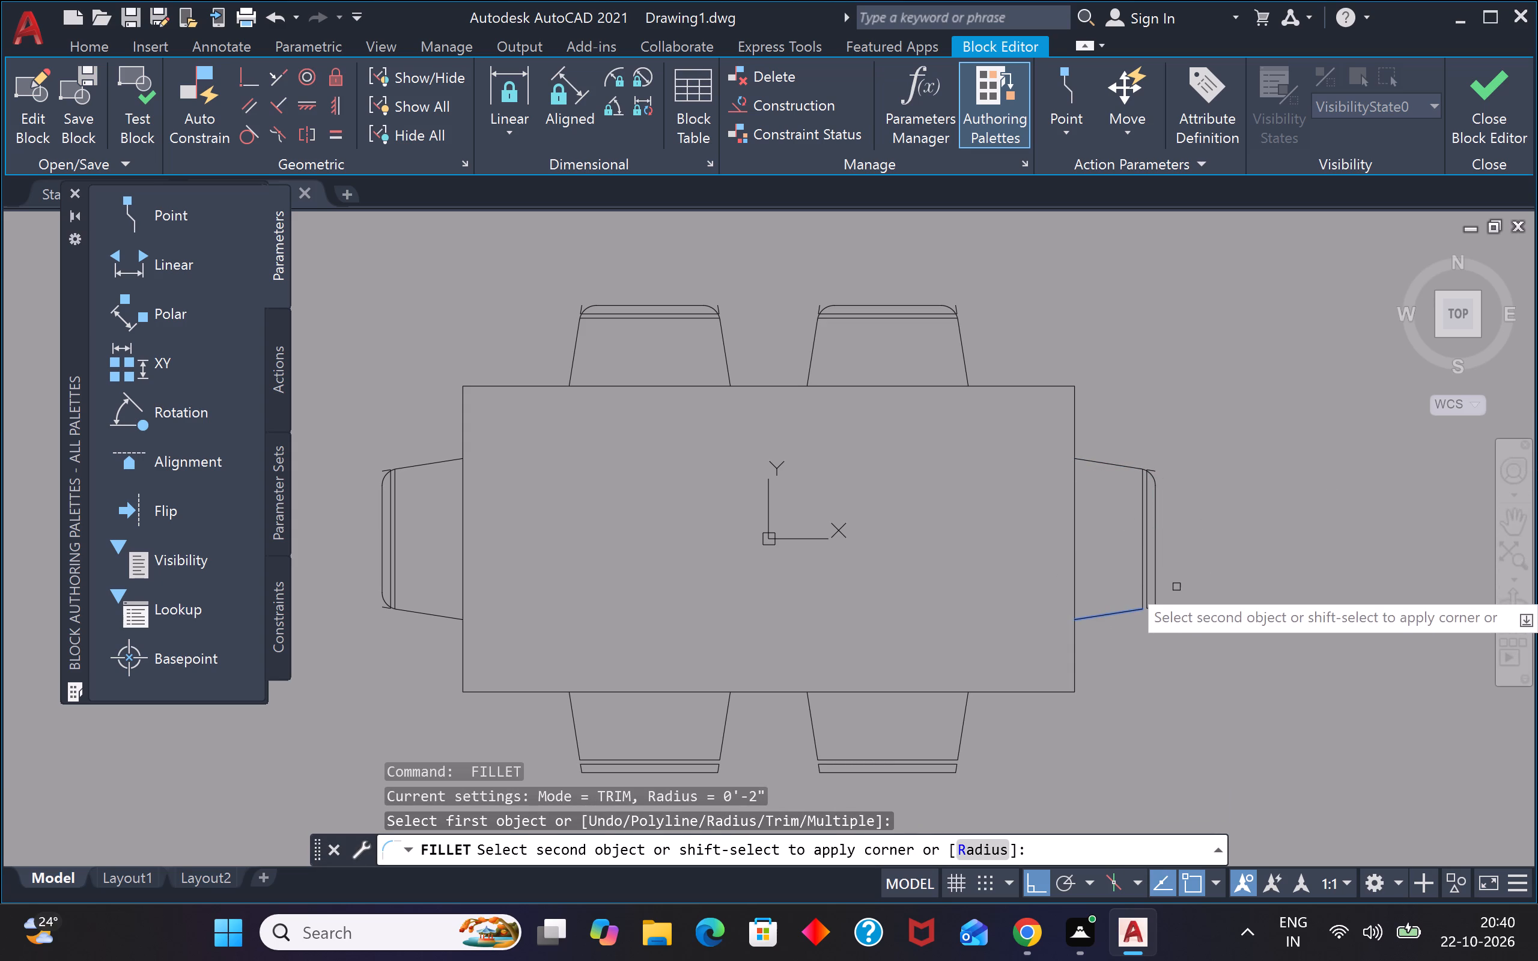
{"action": "left_click", "coordinate": [1153, 584]}
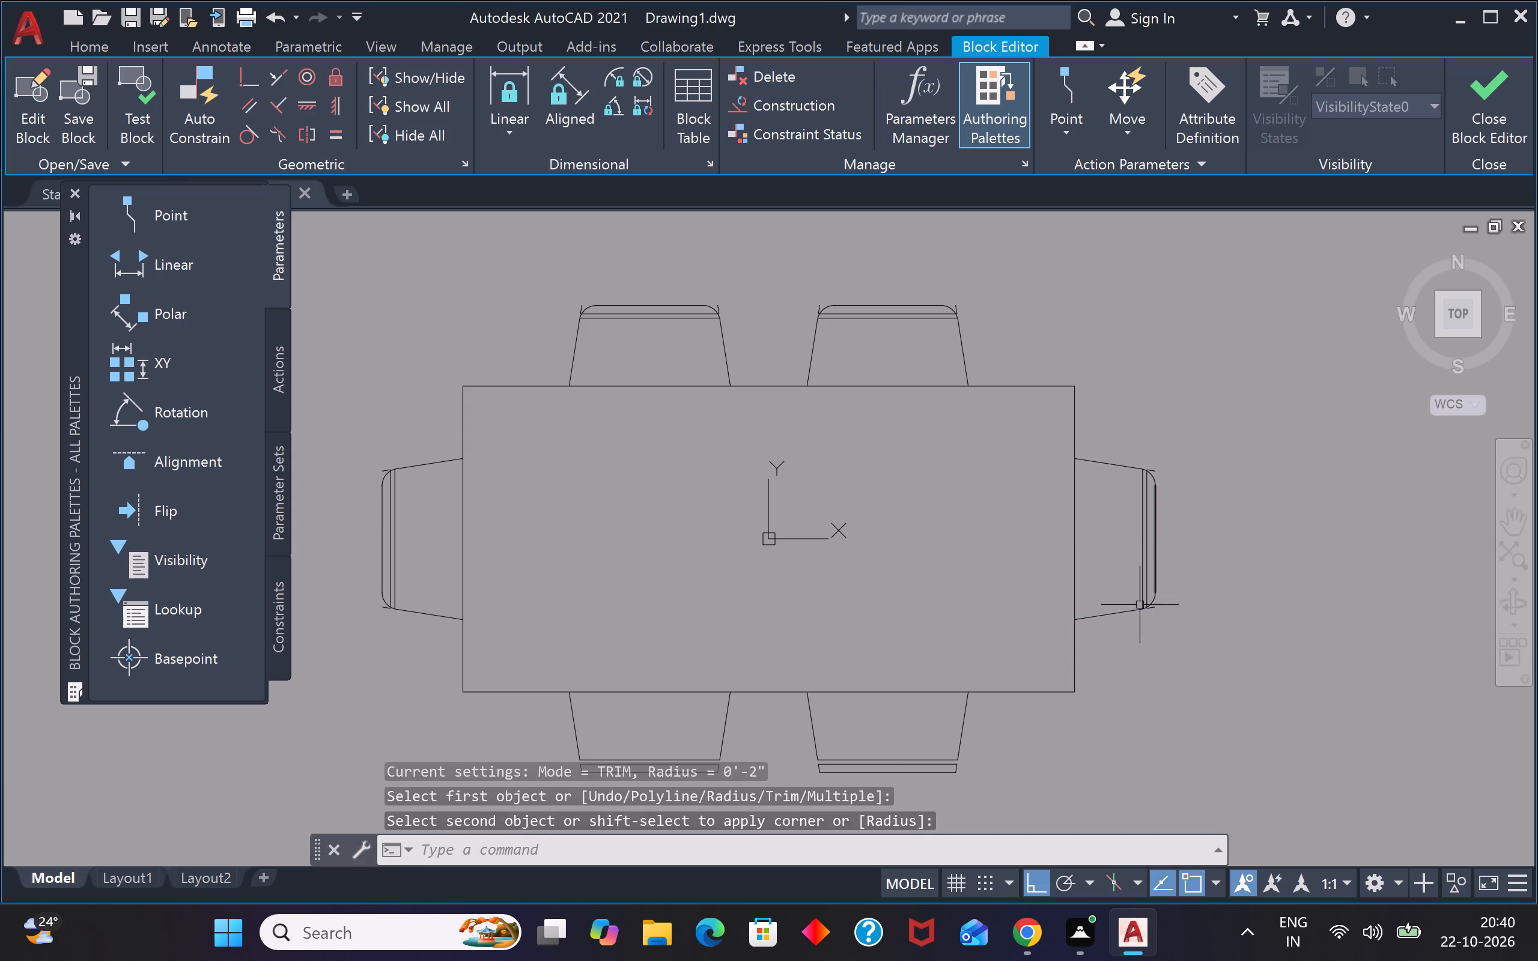
Fillet both back corners of the right-hand chair below the table with the 2" radius.
{"action": "key", "text": "space"}
{"action": "scroll", "coordinate": [906, 727], "scroll_direction": "down", "scroll_amount": 3}
{"action": "scroll", "coordinate": [909, 739], "scroll_direction": "up", "scroll_amount": 4}
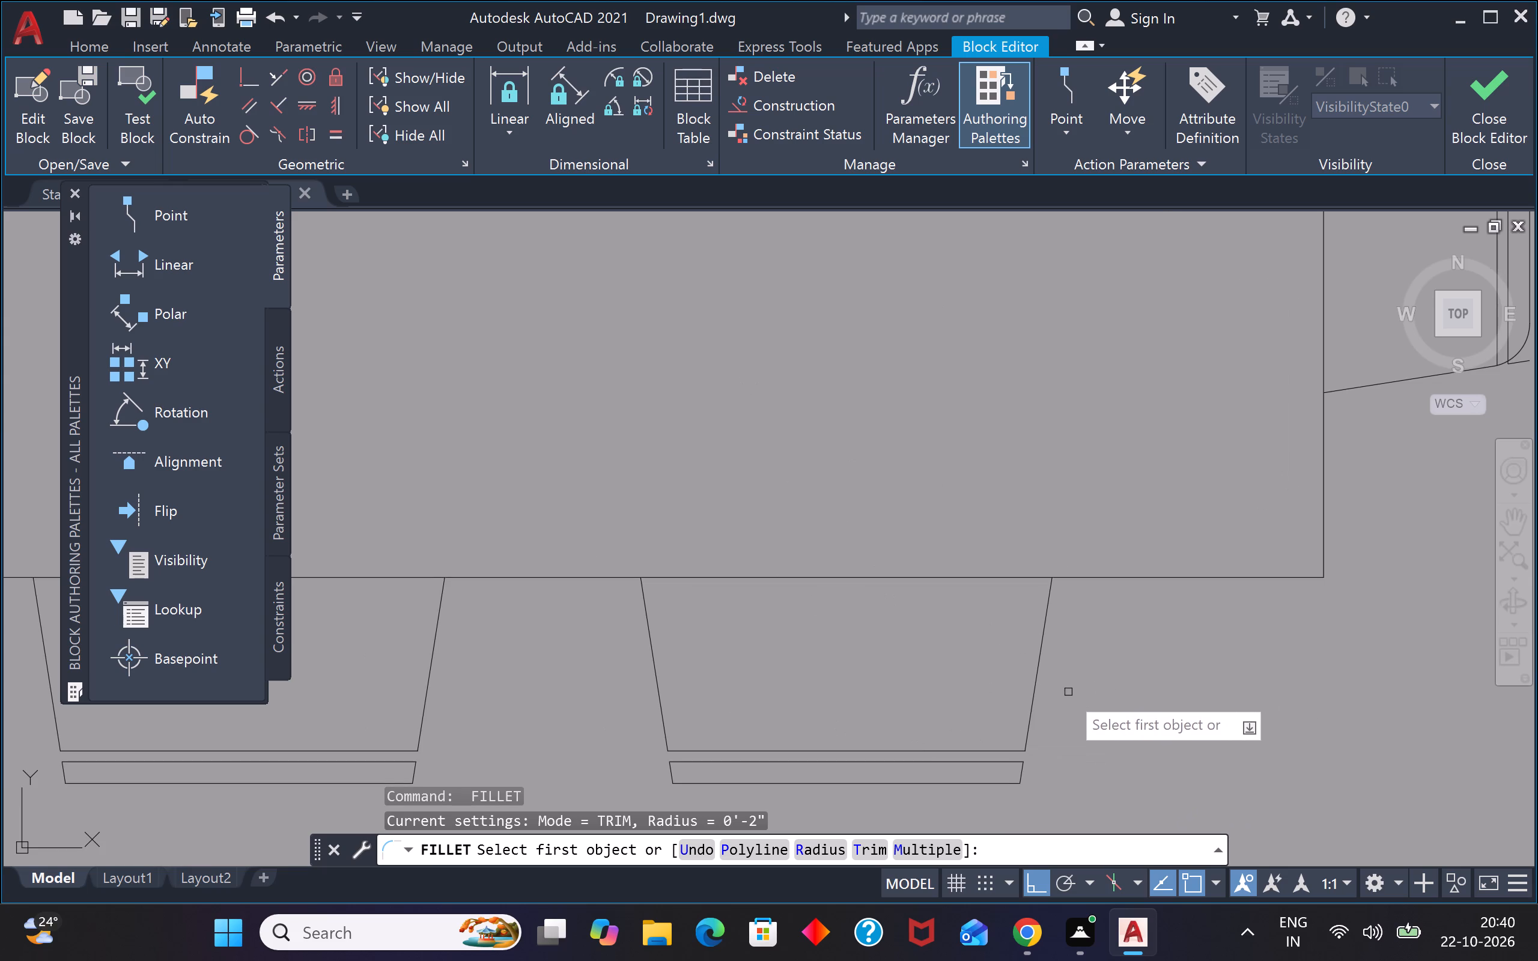
{"action": "left_click", "coordinate": [1035, 688]}
{"action": "left_click", "coordinate": [977, 785]}
{"action": "key", "text": "space"}
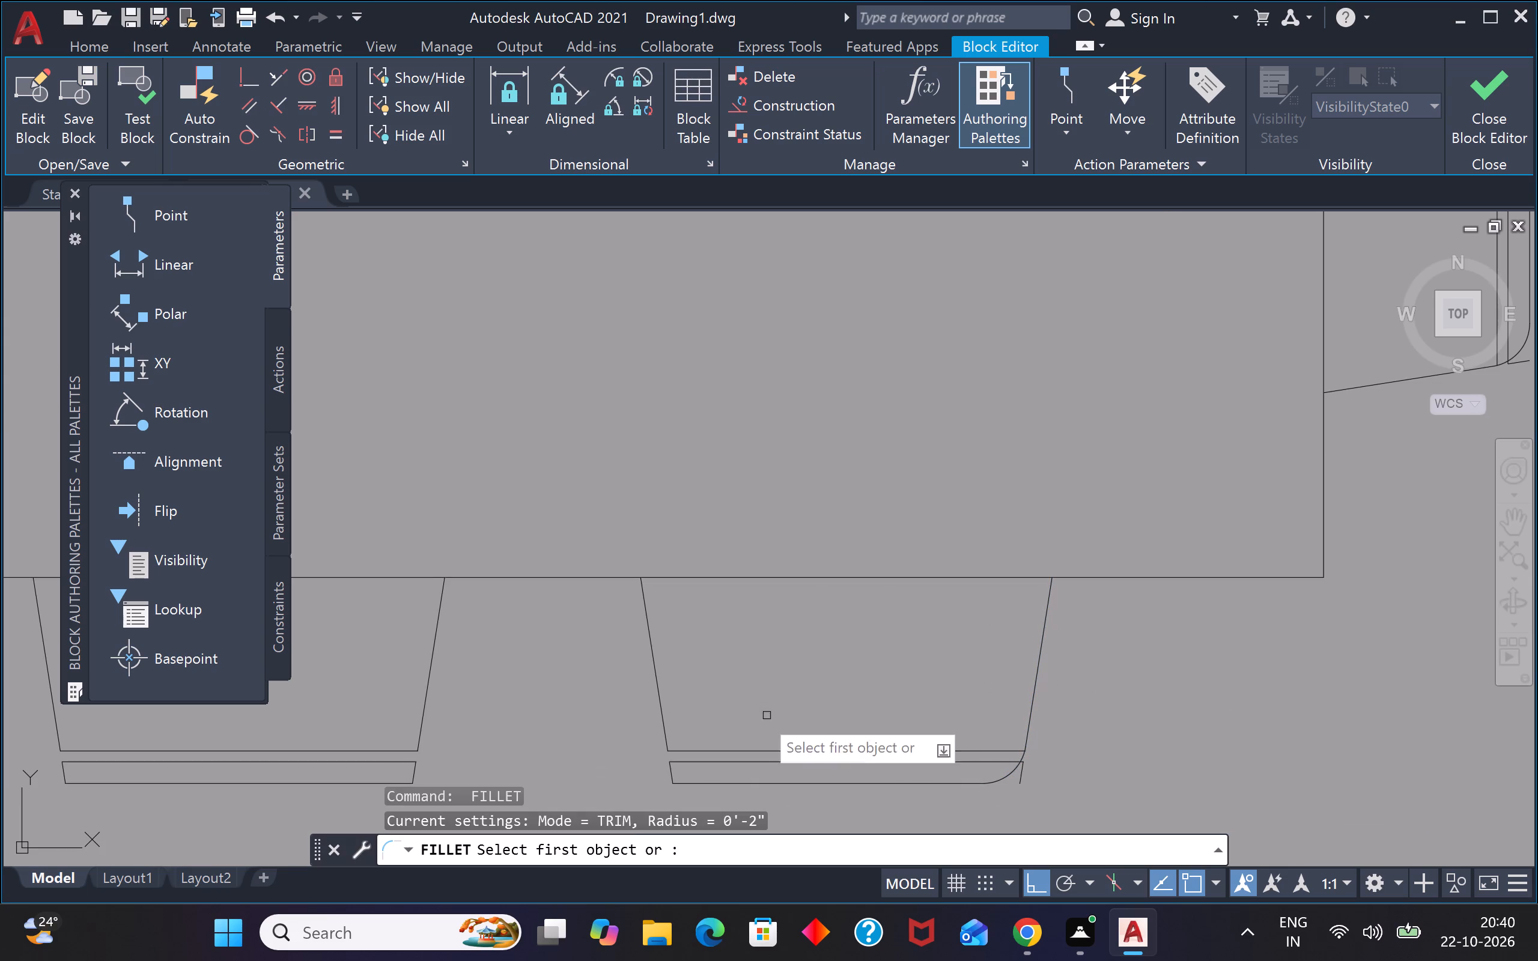
{"action": "left_click", "coordinate": [658, 705]}
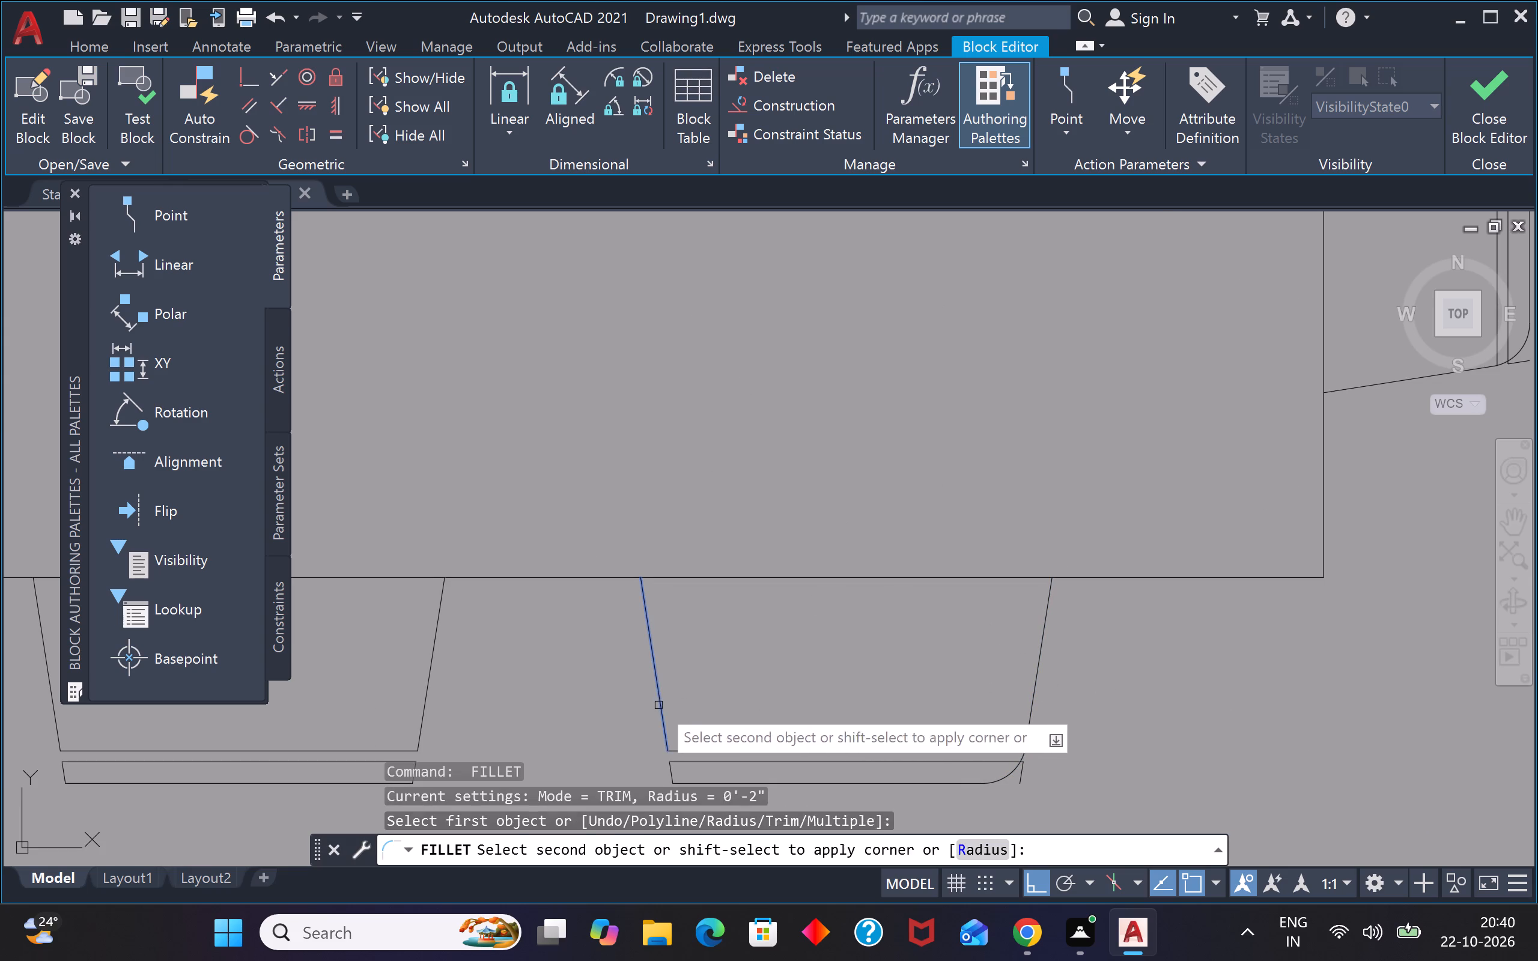
{"action": "left_click", "coordinate": [739, 783]}
Fillet both back corners of the left-hand chair below the table with the 2" radius.
{"action": "scroll", "coordinate": [737, 733], "scroll_direction": "down", "scroll_amount": 3}
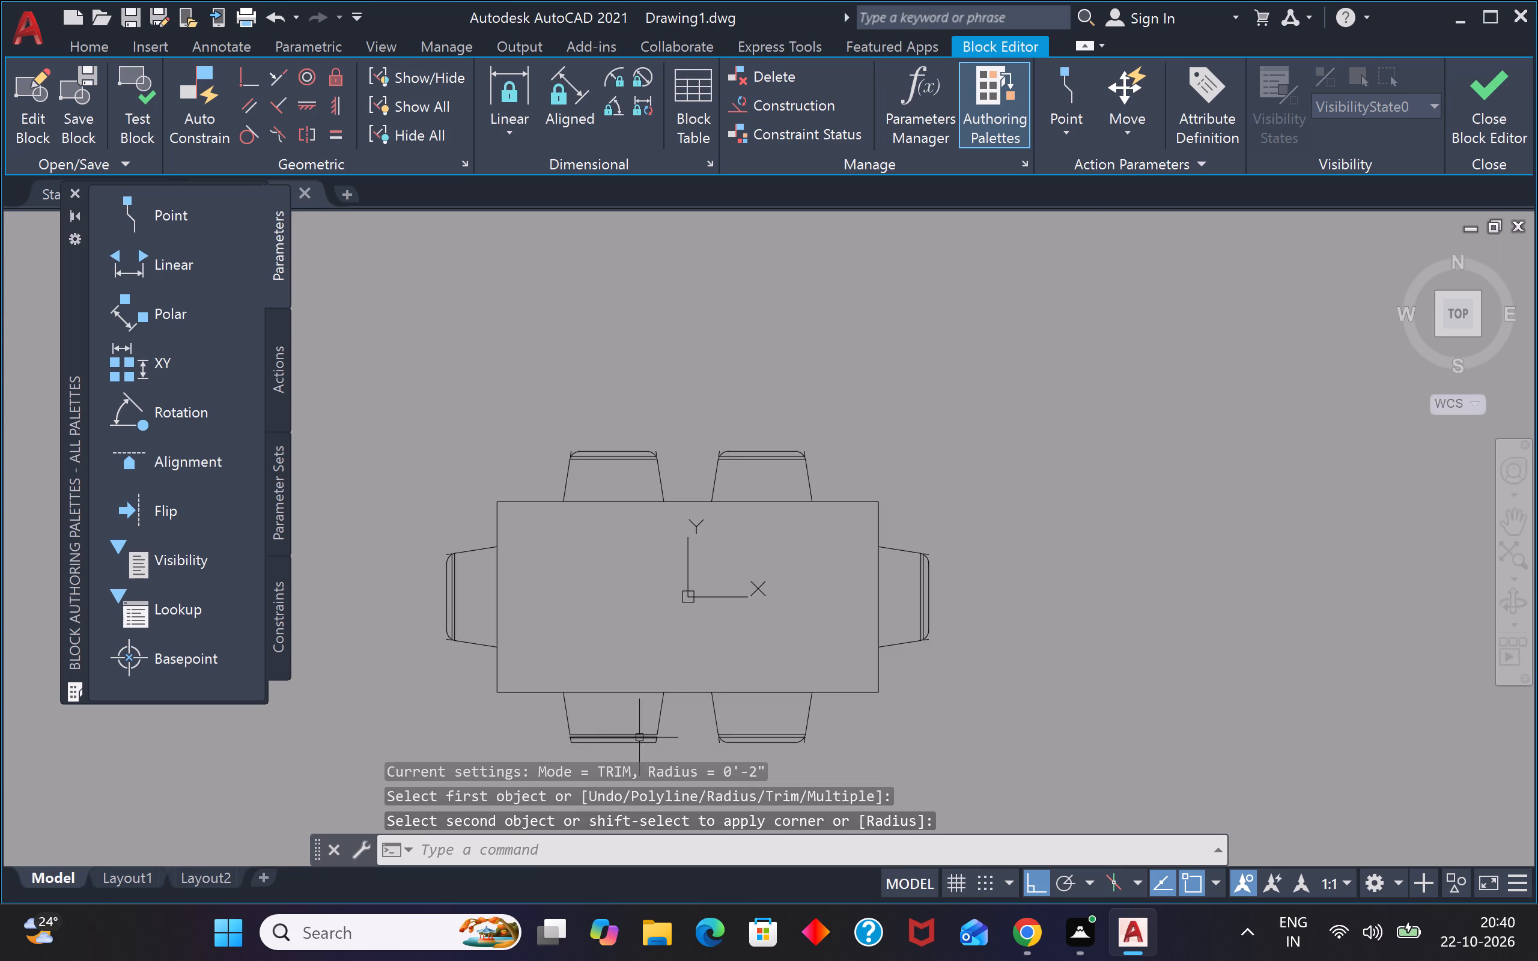
{"action": "scroll", "coordinate": [639, 738], "scroll_direction": "up", "scroll_amount": 2}
{"action": "key", "text": "space"}
{"action": "left_click", "coordinate": [691, 687]}
{"action": "left_click", "coordinate": [654, 756]}
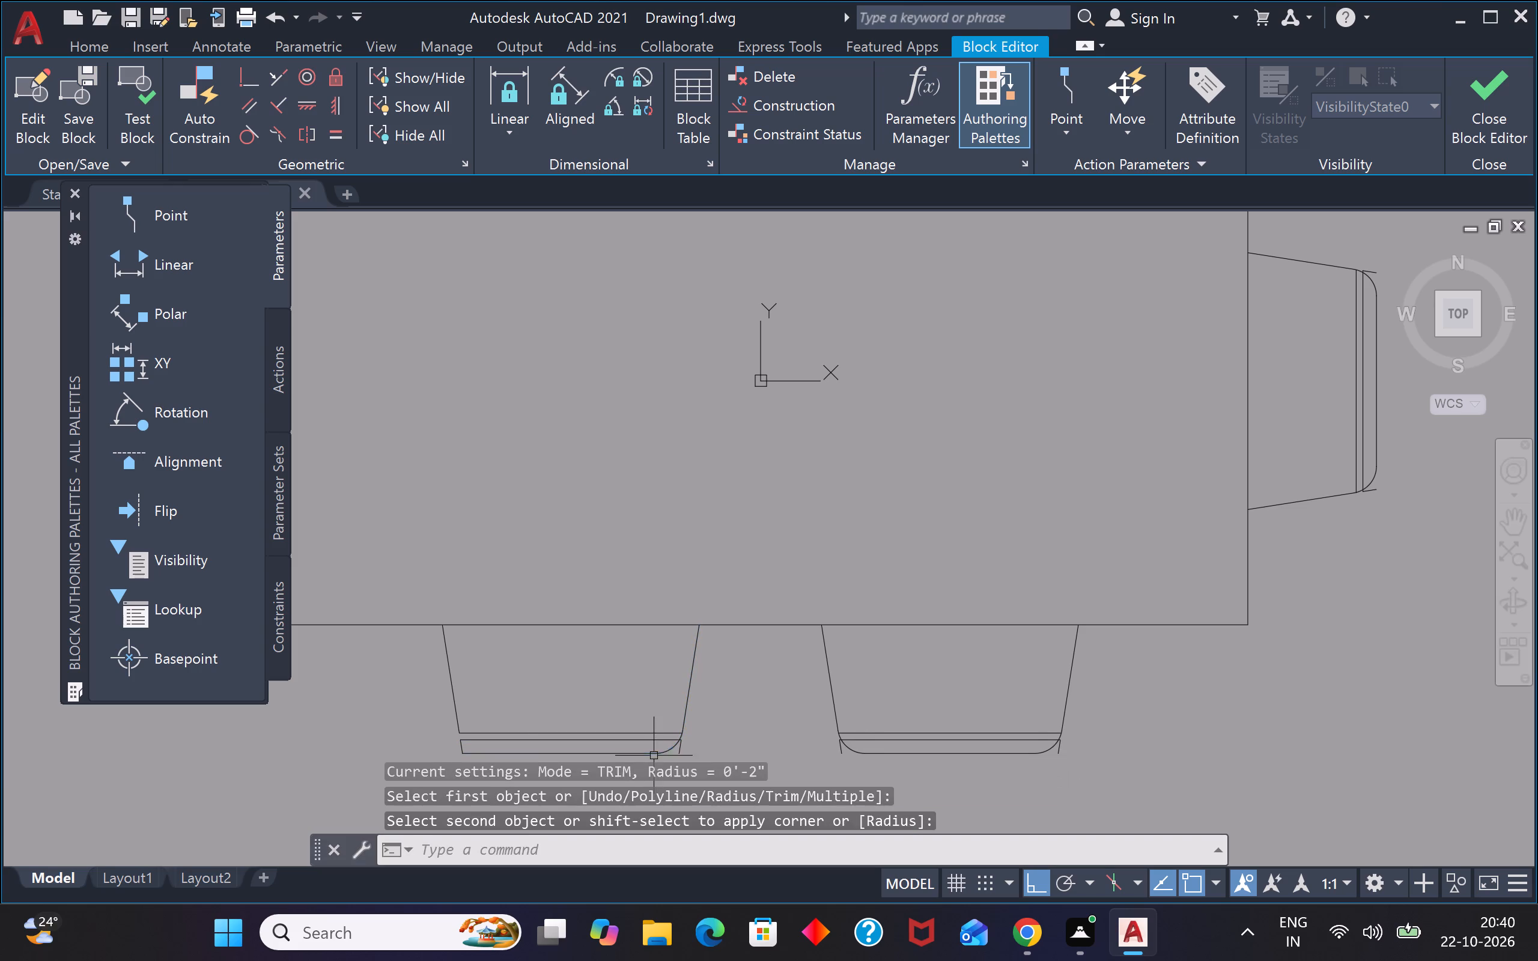
{"action": "key", "text": "space"}
{"action": "left_click", "coordinate": [454, 695]}
{"action": "left_click", "coordinate": [524, 755]}
{"action": "scroll", "coordinate": [534, 696], "scroll_direction": "down", "scroll_amount": 3}
{"action": "scroll", "coordinate": [434, 617], "scroll_direction": "up", "scroll_amount": 2}
{"action": "key", "text": "Escape"}
{"action": "key", "text": "Escape"}
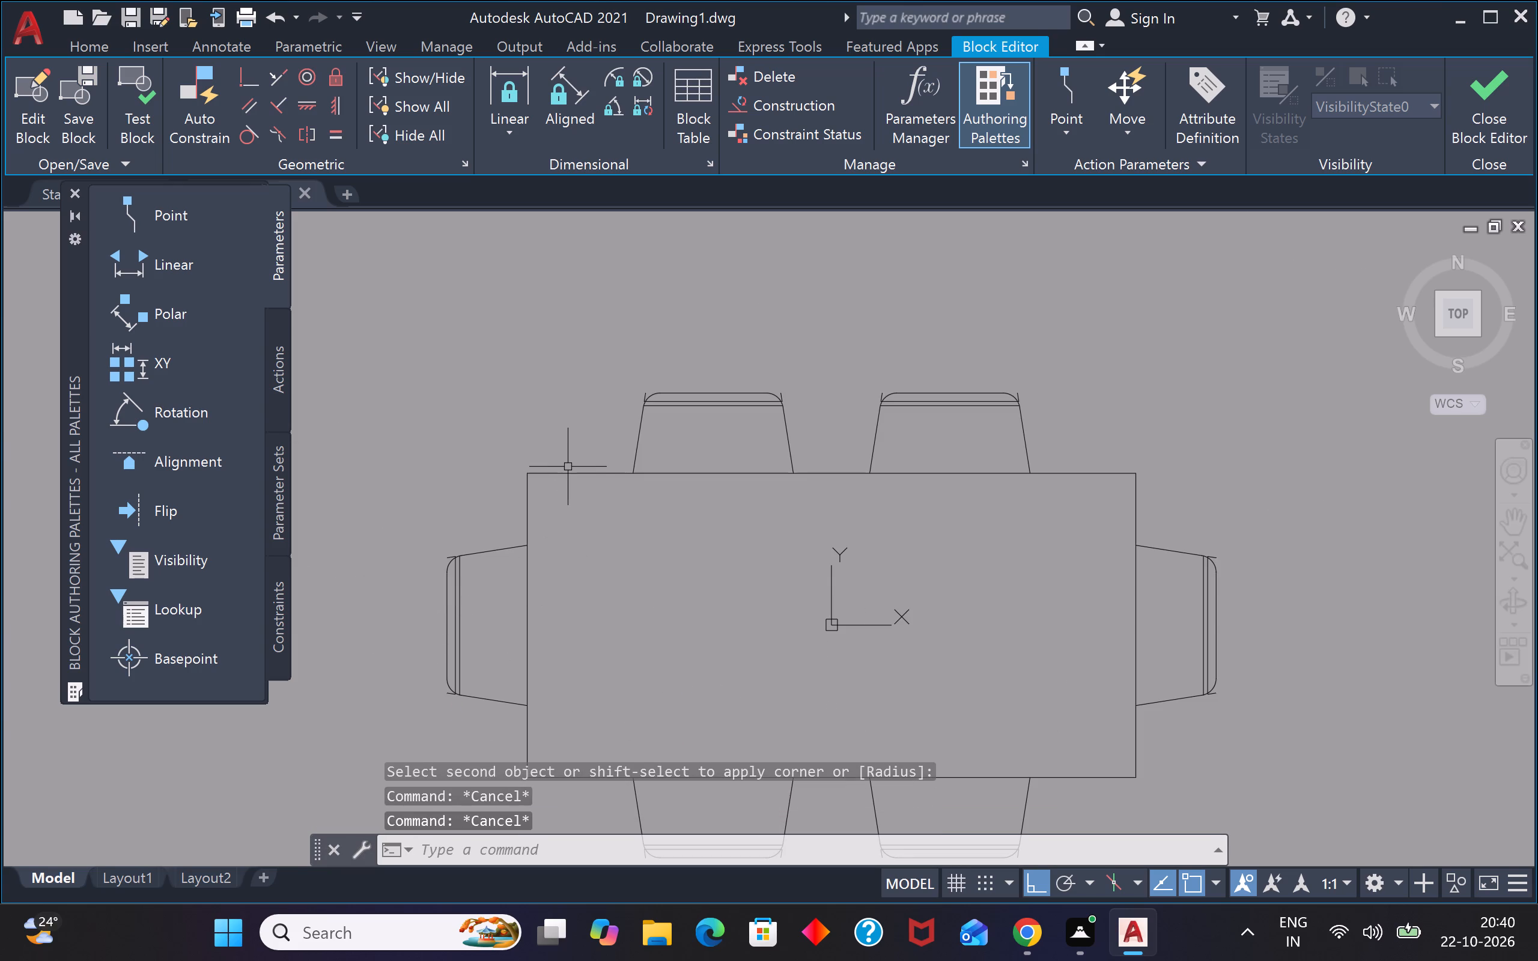
Erase the extra line between the back edge and seat line of the left-hand chair above the table.
{"action": "scroll", "coordinate": [679, 387], "scroll_direction": "up", "scroll_amount": 4}
{"action": "left_click", "coordinate": [690, 441]}
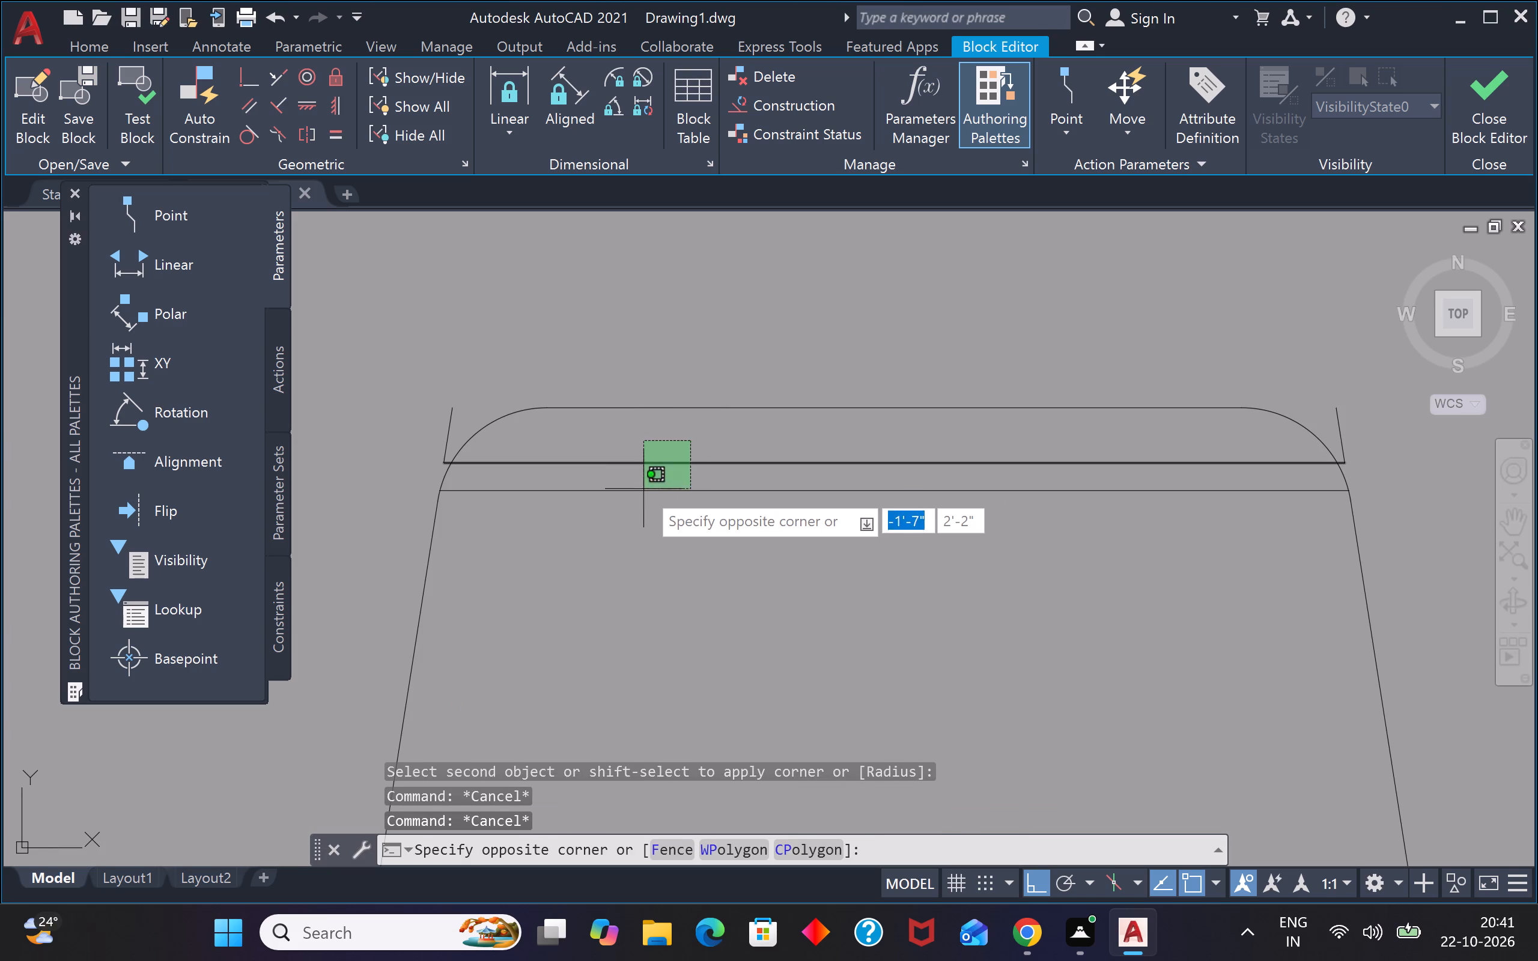
{"action": "left_click", "coordinate": [645, 487]}
{"action": "type", "text": "e"}
{"action": "key", "text": "space"}
Erase the leftover stub lines outside both rounded corners of the left-hand chair above the table.
{"action": "scroll", "coordinate": [452, 426], "scroll_direction": "up", "scroll_amount": 1}
{"action": "left_click_drag", "start_coordinate": [487, 414], "coordinate": [478, 418]}
{"action": "left_click", "coordinate": [430, 426]}
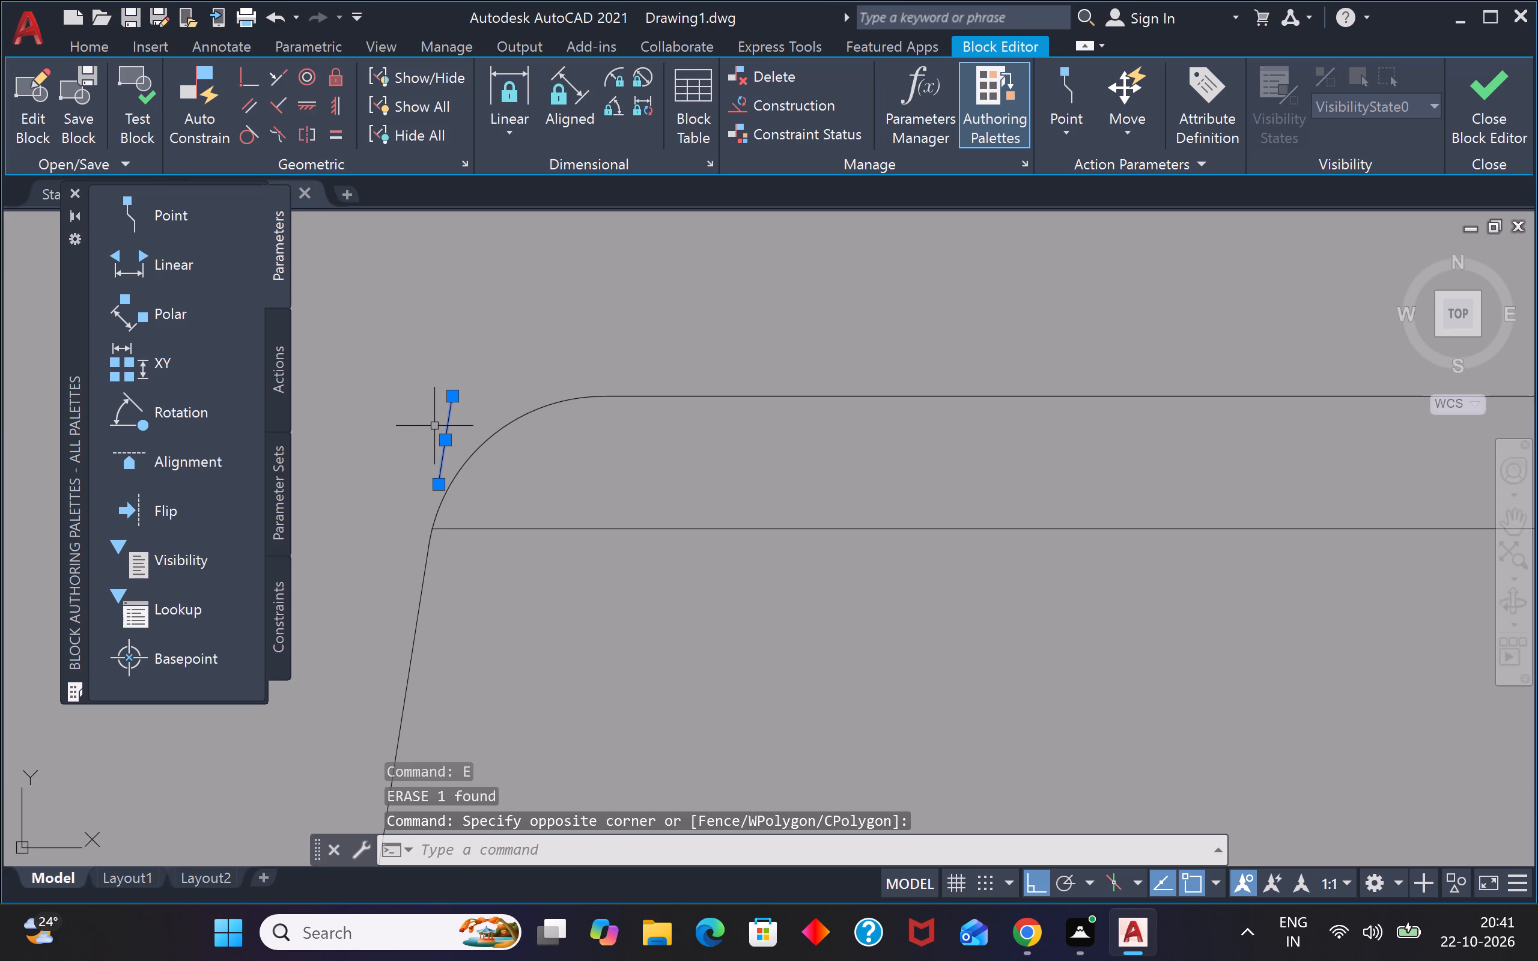
{"action": "type", "text": "e"}
{"action": "key", "text": "space"}
{"action": "scroll", "coordinate": [499, 397], "scroll_direction": "down", "scroll_amount": 4}
{"action": "scroll", "coordinate": [870, 394], "scroll_direction": "up", "scroll_amount": 1}
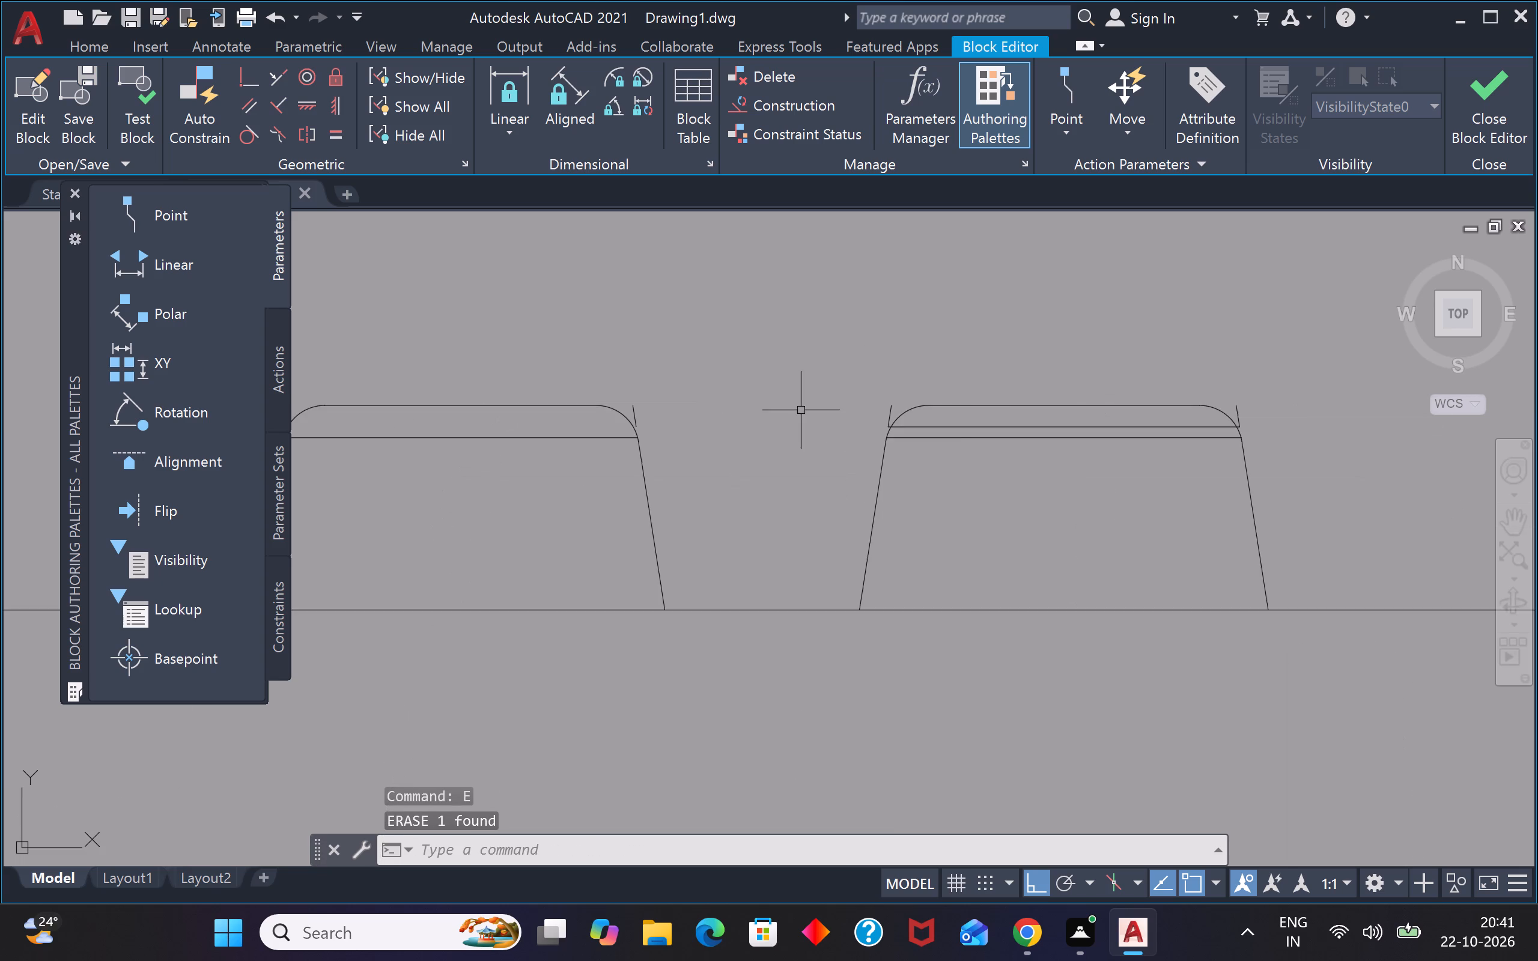
{"action": "scroll", "coordinate": [786, 411], "scroll_direction": "up", "scroll_amount": 1}
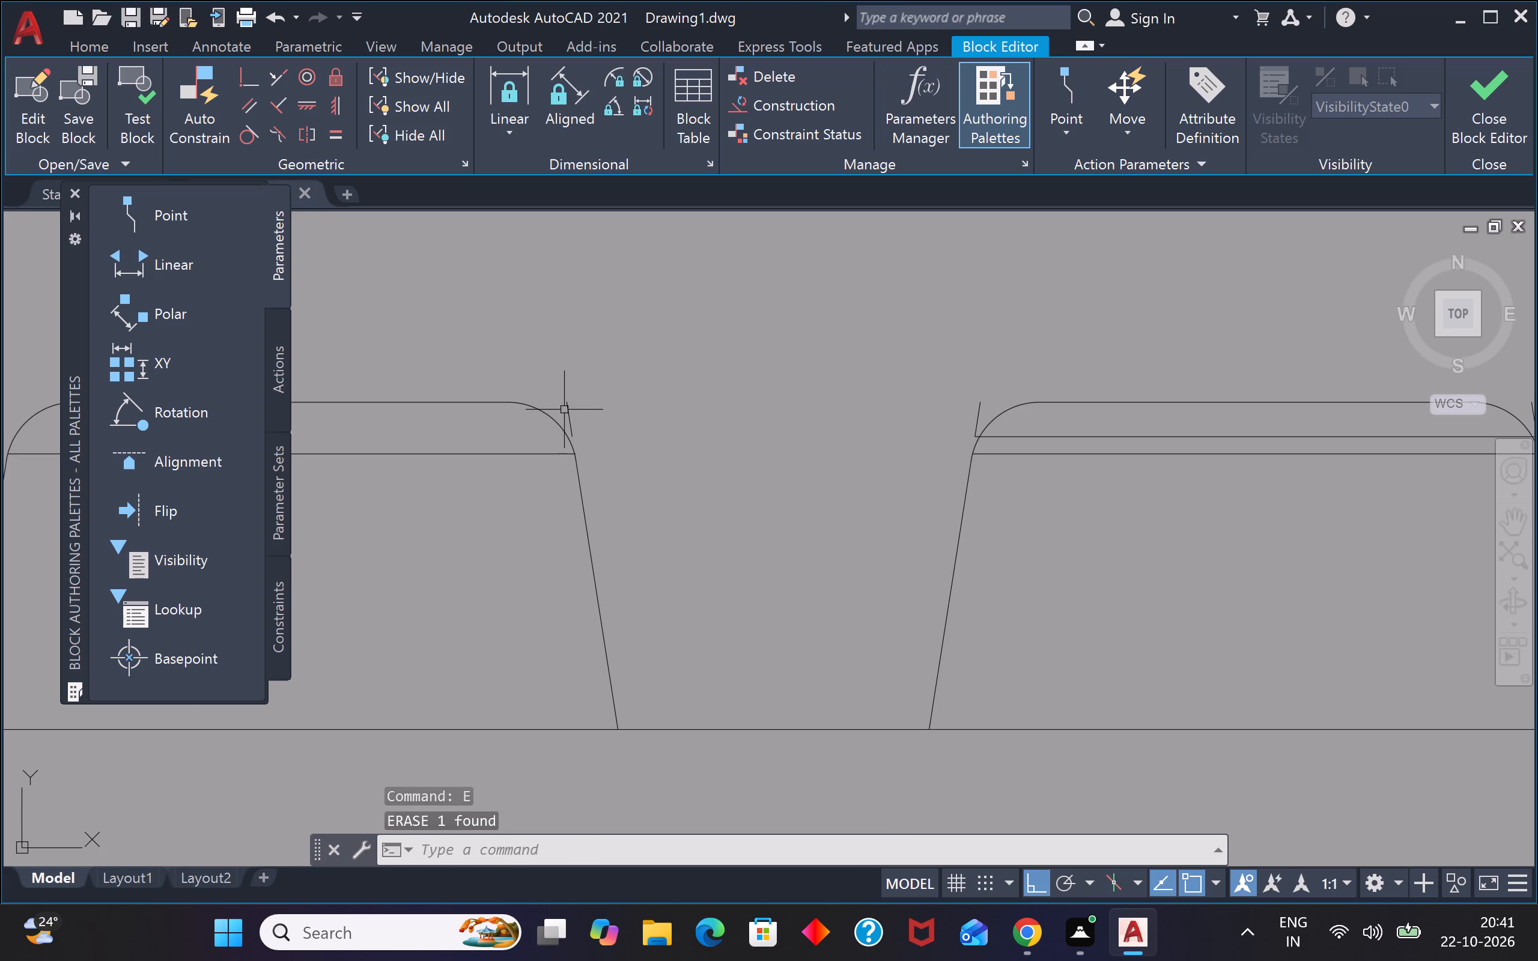
{"action": "left_click", "coordinate": [565, 409]}
{"action": "key", "text": "e"}
{"action": "key", "text": "space"}
Erase the extra line between the back edge and seat line of the right-hand chair above the table.
{"action": "key", "text": "space"}
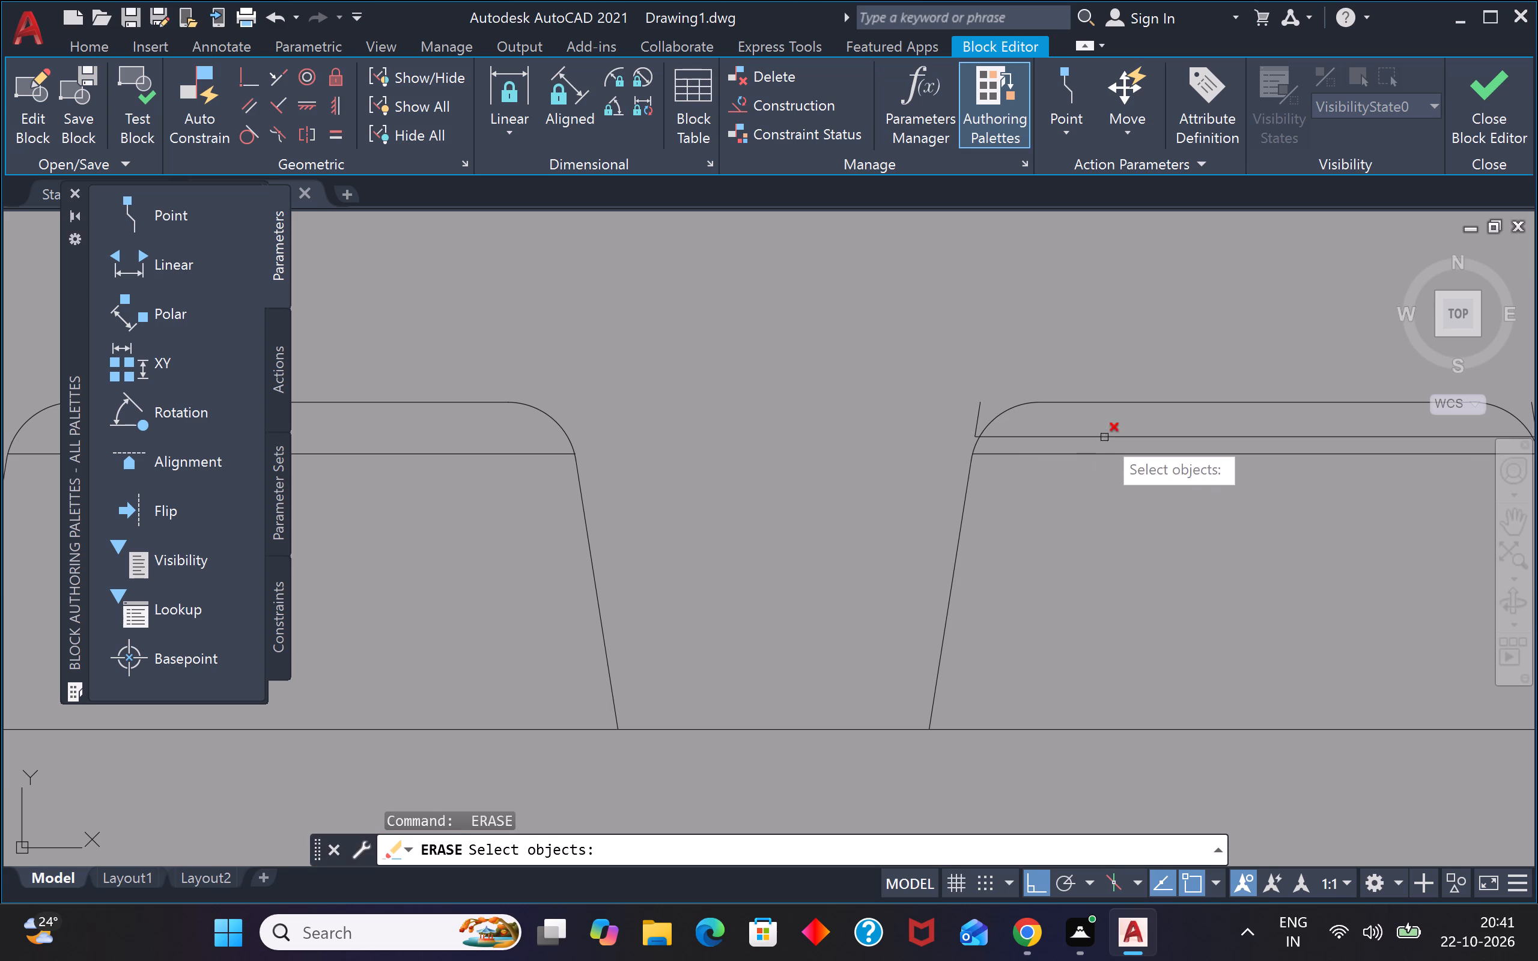
{"action": "left_click", "coordinate": [1104, 437]}
{"action": "left_click", "coordinate": [1093, 425]}
{"action": "left_click", "coordinate": [1077, 445]}
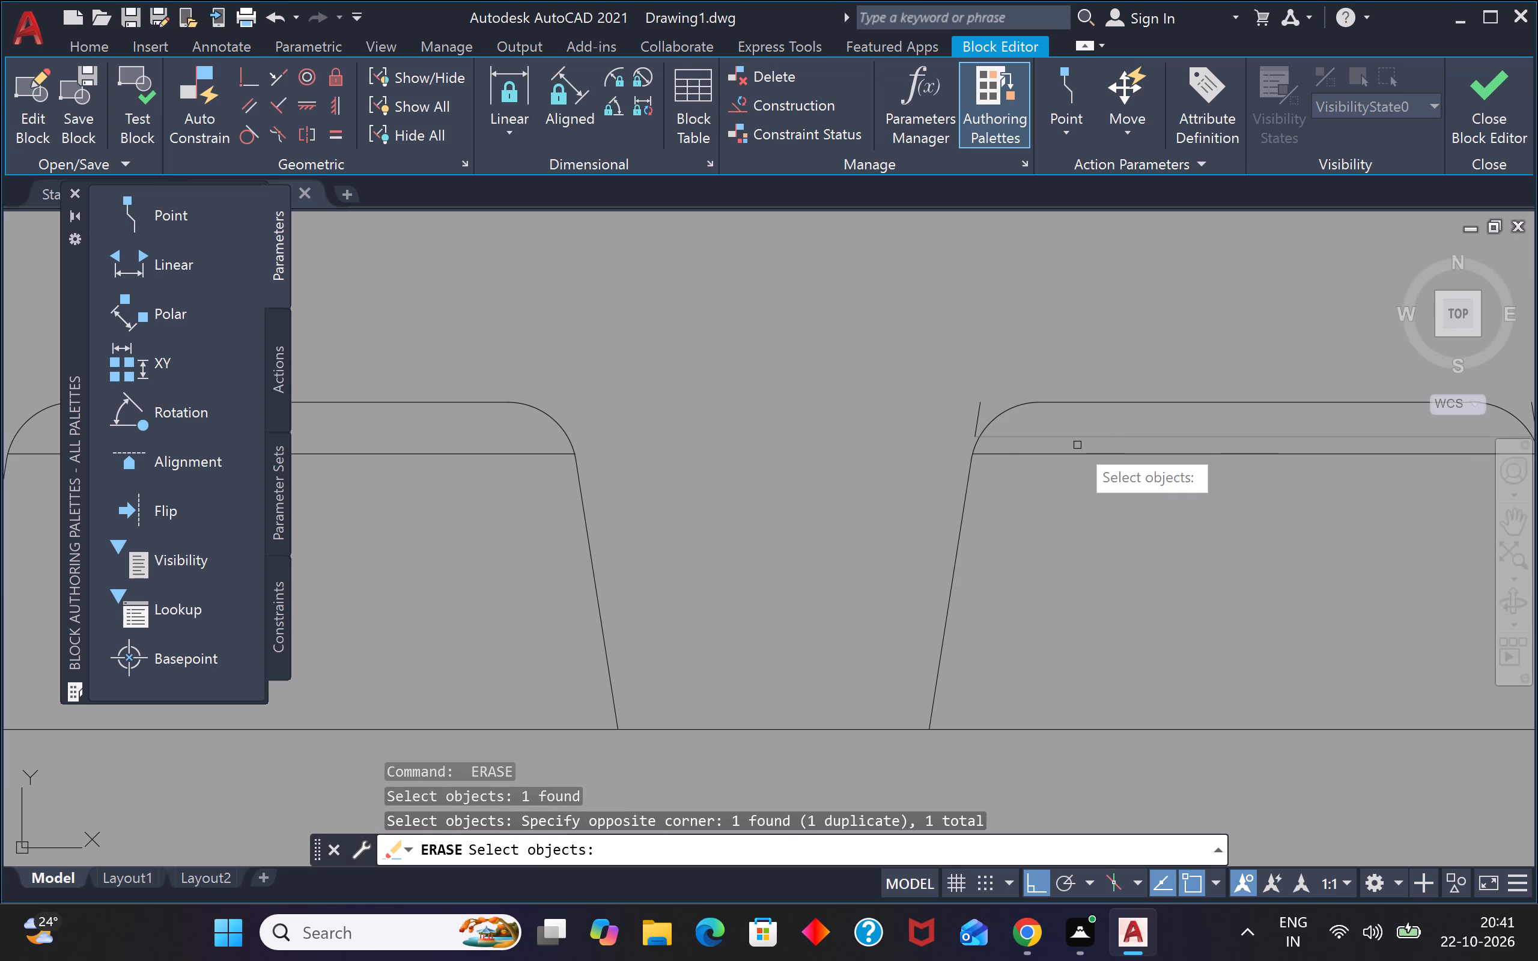
{"action": "key", "text": "space"}
Erase the leftover stub lines outside both rounded corners of the right-hand chair above the table.
{"action": "scroll", "coordinate": [976, 416], "scroll_direction": "up", "scroll_amount": 4}
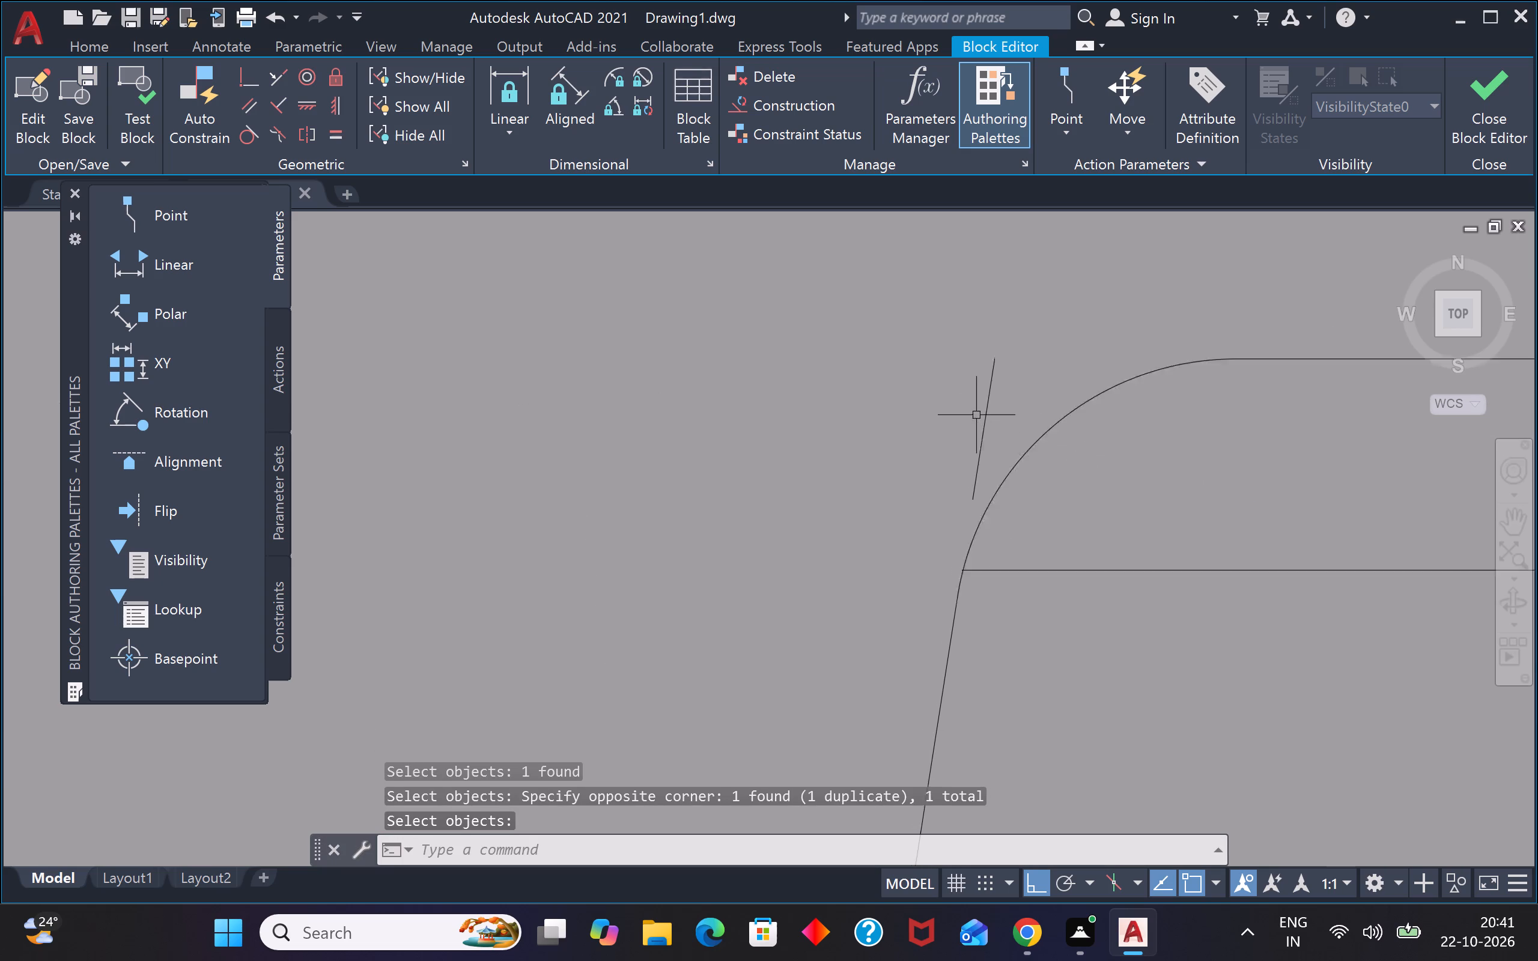
{"action": "left_click", "coordinate": [1009, 399]}
{"action": "left_click", "coordinate": [958, 419]}
{"action": "type", "text": "e"}
{"action": "key", "text": "space"}
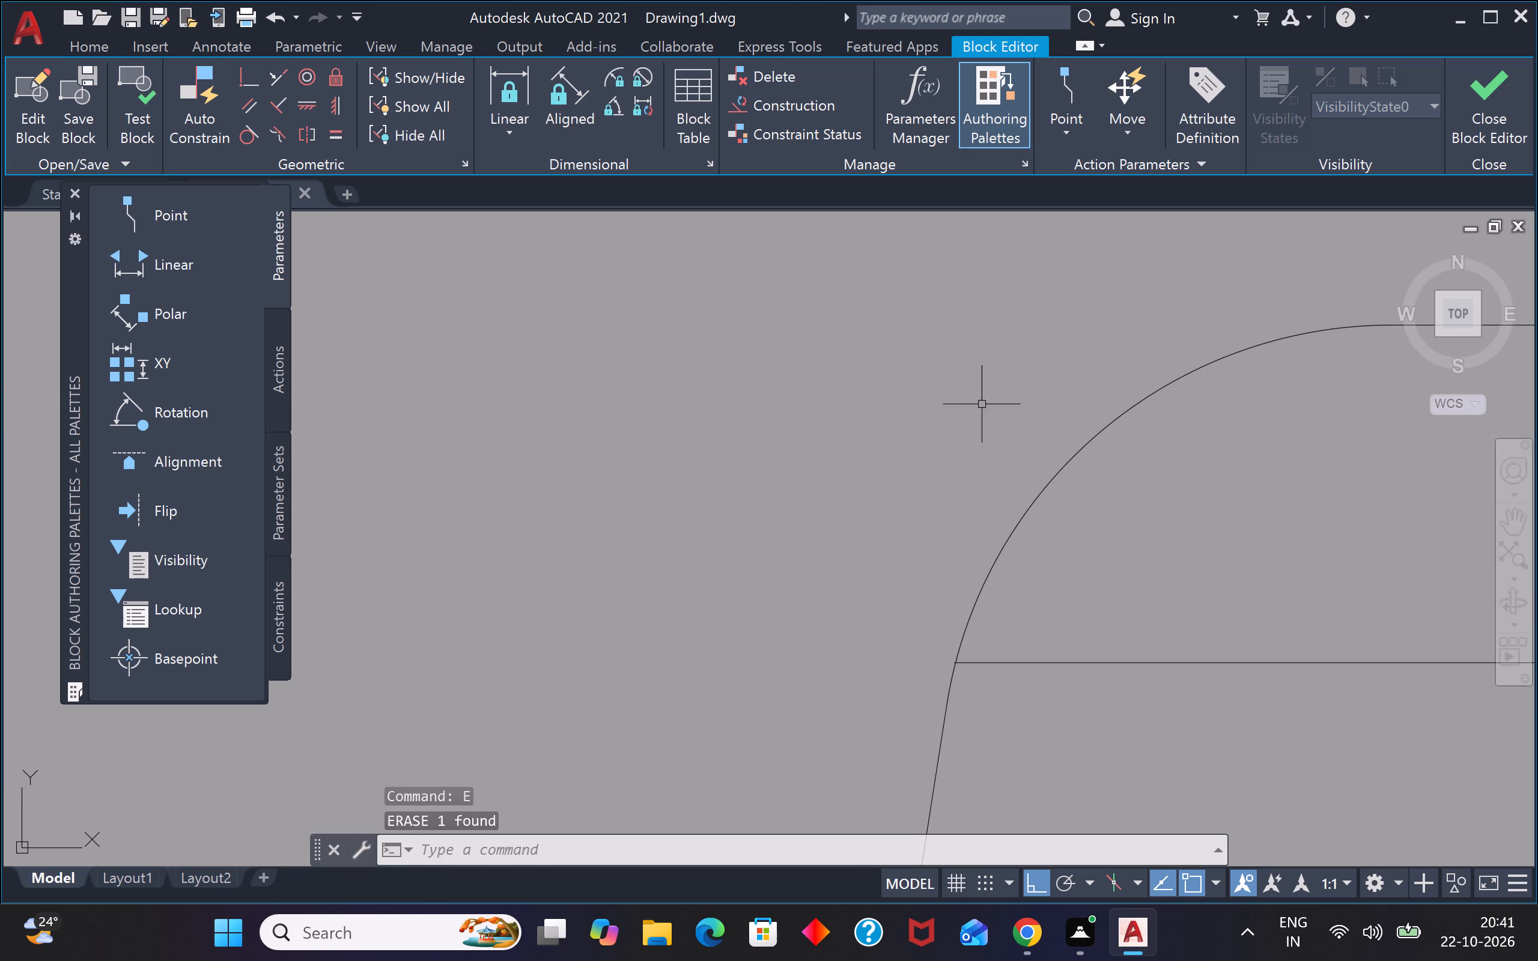
{"action": "scroll", "coordinate": [999, 393], "scroll_direction": "down", "scroll_amount": 4}
{"action": "scroll", "coordinate": [1190, 382], "scroll_direction": "down", "scroll_amount": 3}
{"action": "scroll", "coordinate": [1279, 390], "scroll_direction": "up", "scroll_amount": 4}
{"action": "left_click", "coordinate": [1280, 368]}
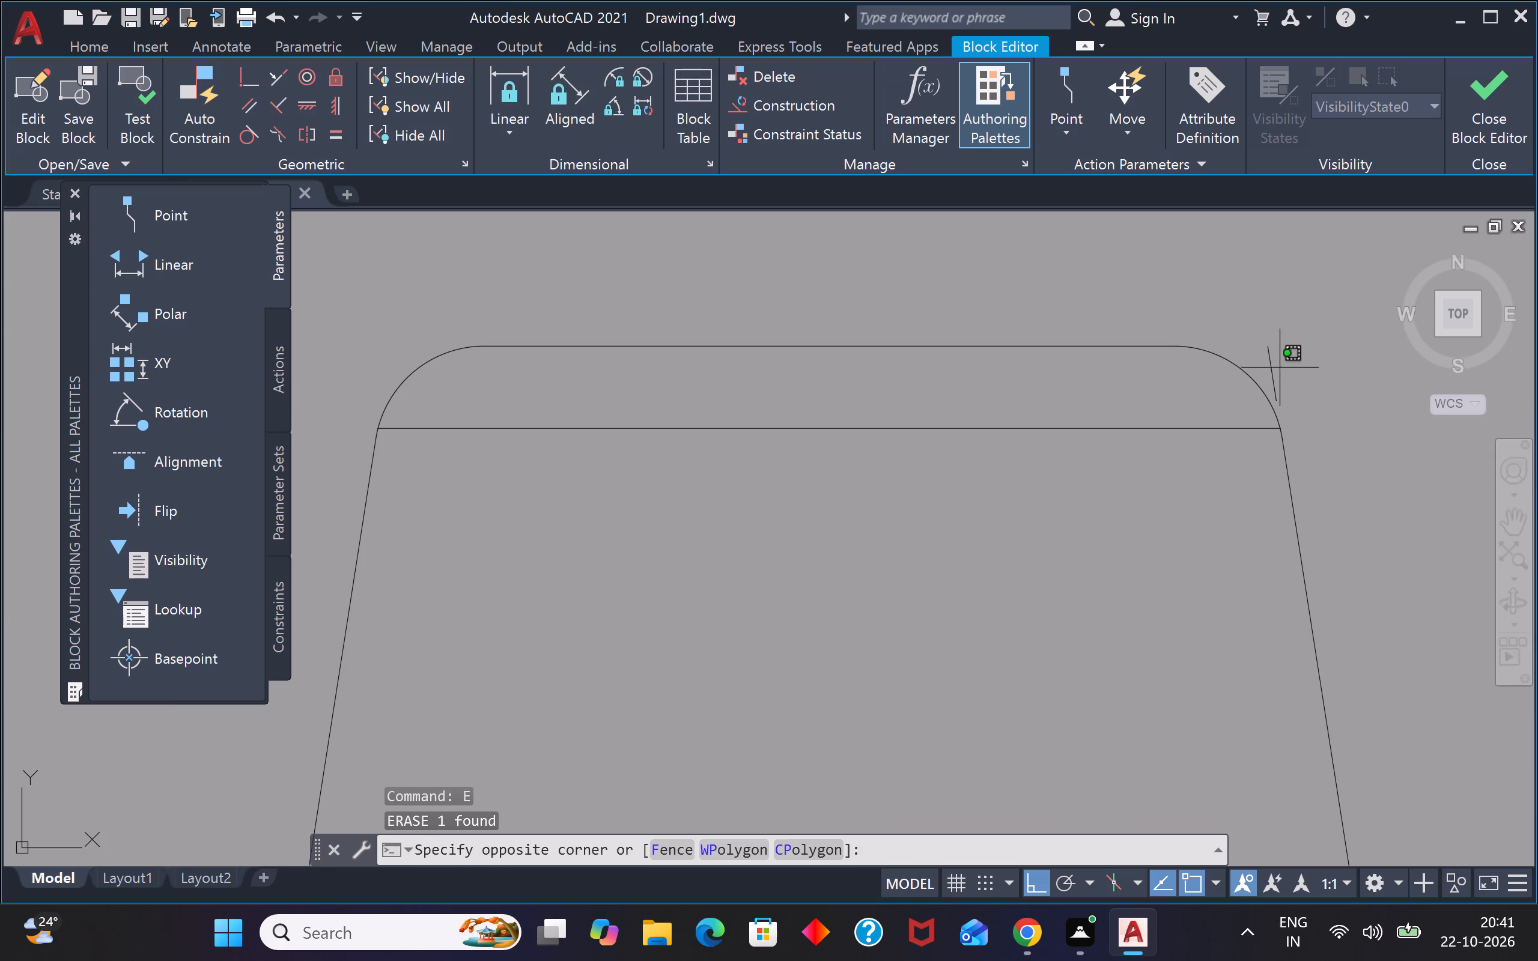
{"action": "left_click", "coordinate": [1260, 372]}
{"action": "type", "text": "e"}
{"action": "key", "text": "space"}
Erase the extra line between the back edge and seat line of the chair at the table's right end.
{"action": "scroll", "coordinate": [1266, 362], "scroll_direction": "down", "scroll_amount": 3}
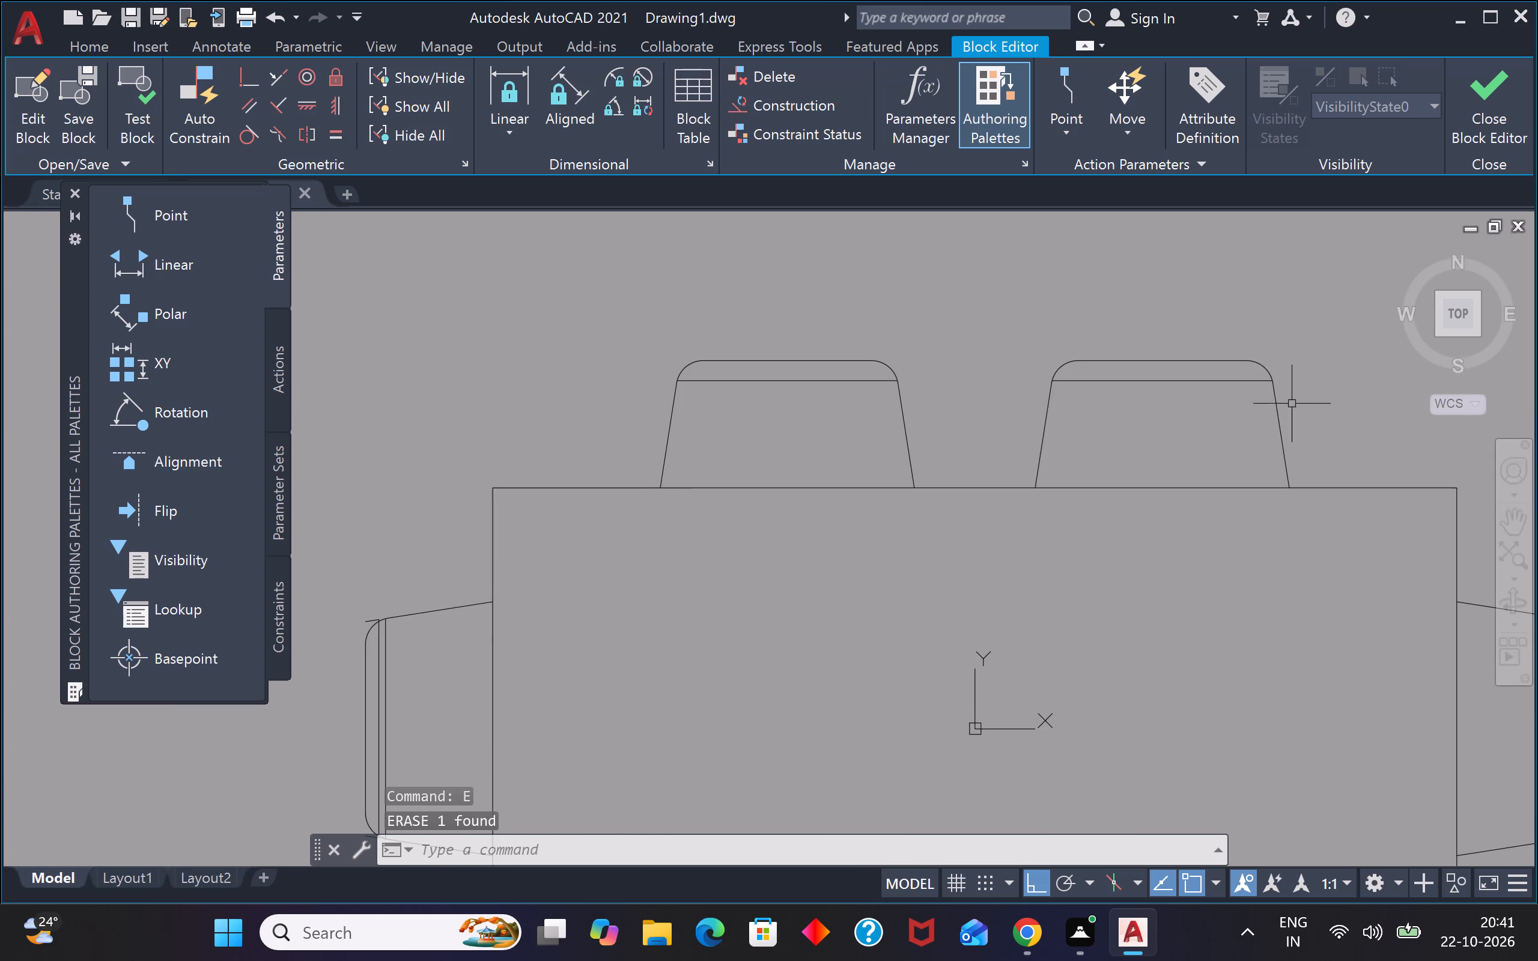
{"action": "scroll", "coordinate": [1335, 423], "scroll_direction": "down", "scroll_amount": 3}
{"action": "scroll", "coordinate": [1405, 497], "scroll_direction": "up", "scroll_amount": 5}
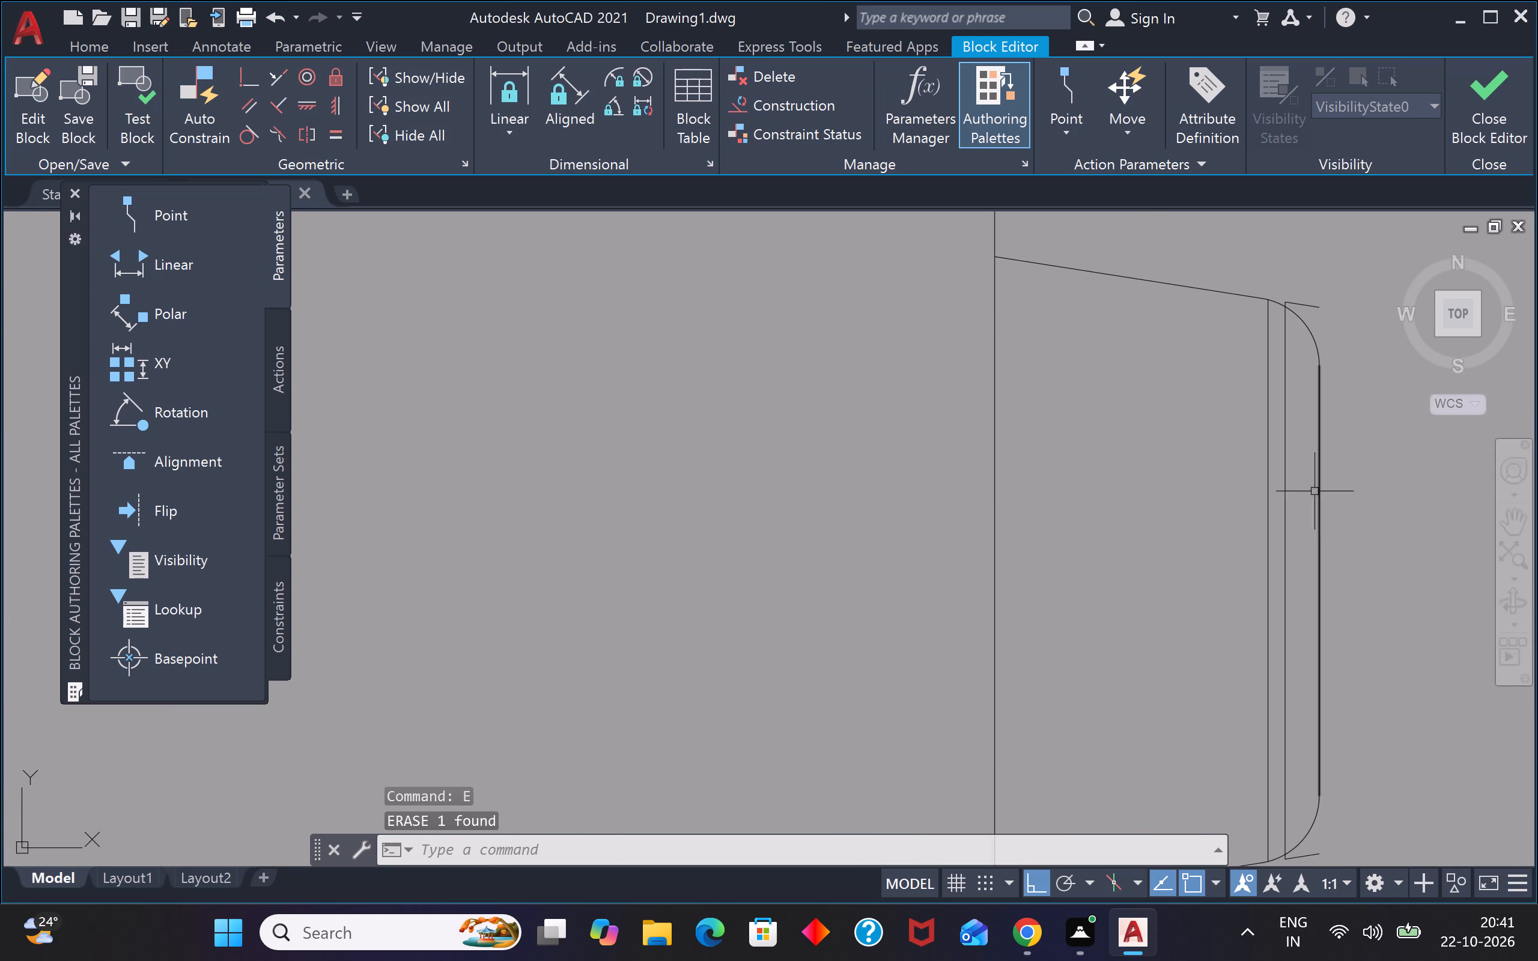
{"action": "scroll", "coordinate": [1312, 489], "scroll_direction": "up", "scroll_amount": 2}
{"action": "left_click", "coordinate": [1291, 484]}
{"action": "left_click", "coordinate": [1215, 577]}
{"action": "key", "text": "e"}
{"action": "key", "text": "space"}
Erase the leftover stub lines outside both rounded corners of the chair at the table's right end.
{"action": "scroll", "coordinate": [1265, 547], "scroll_direction": "down", "scroll_amount": 3}
{"action": "scroll", "coordinate": [1290, 372], "scroll_direction": "up", "scroll_amount": 4}
{"action": "left_click", "coordinate": [1267, 484]}
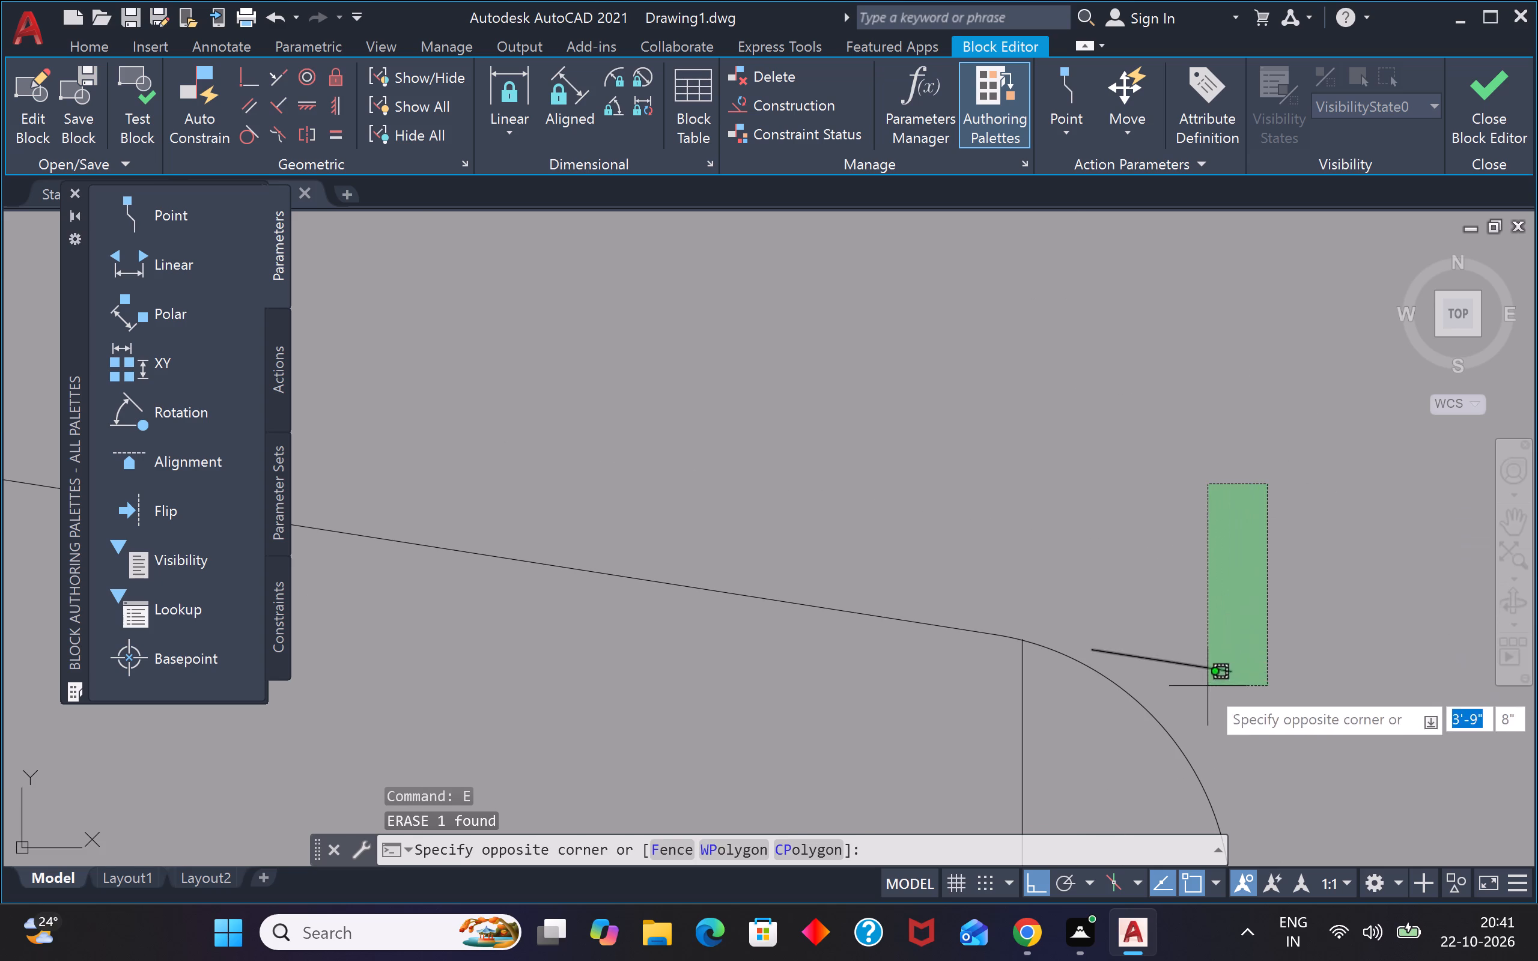
{"action": "left_click", "coordinate": [1206, 685]}
{"action": "type", "text": "e"}
{"action": "key", "text": "space"}
{"action": "scroll", "coordinate": [1243, 526], "scroll_direction": "down", "scroll_amount": 6}
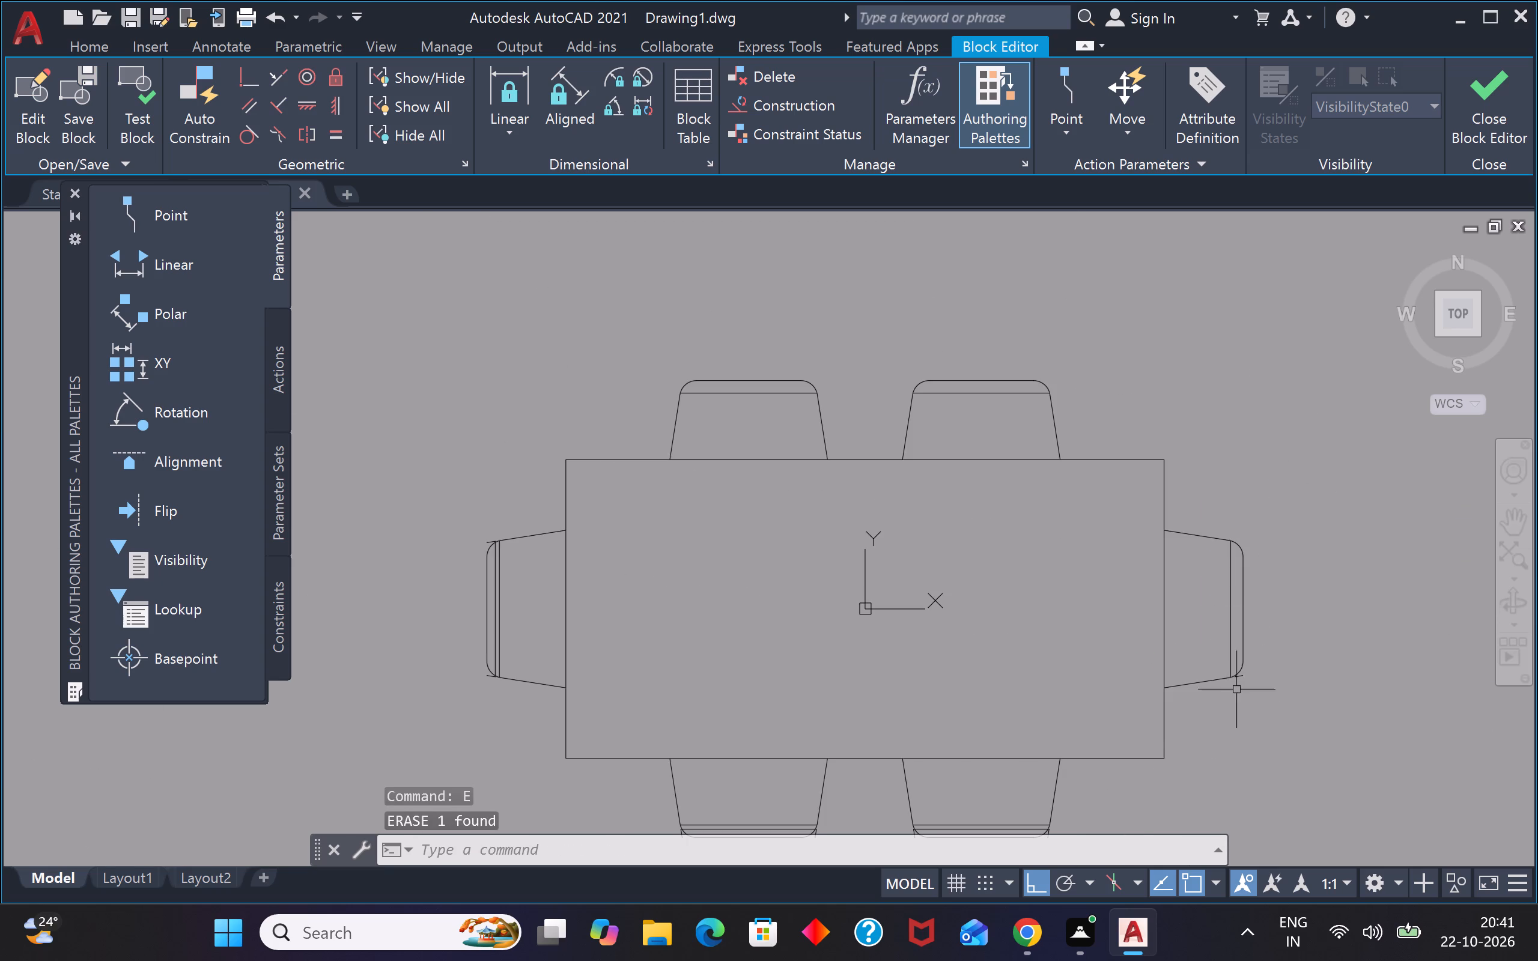
{"action": "scroll", "coordinate": [1247, 664], "scroll_direction": "up", "scroll_amount": 5}
{"action": "scroll", "coordinate": [1274, 571], "scroll_direction": "down", "scroll_amount": 4}
{"action": "scroll", "coordinate": [1254, 664], "scroll_direction": "up", "scroll_amount": 4}
{"action": "left_click_drag", "start_coordinate": [1270, 404], "coordinate": [1270, 407]}
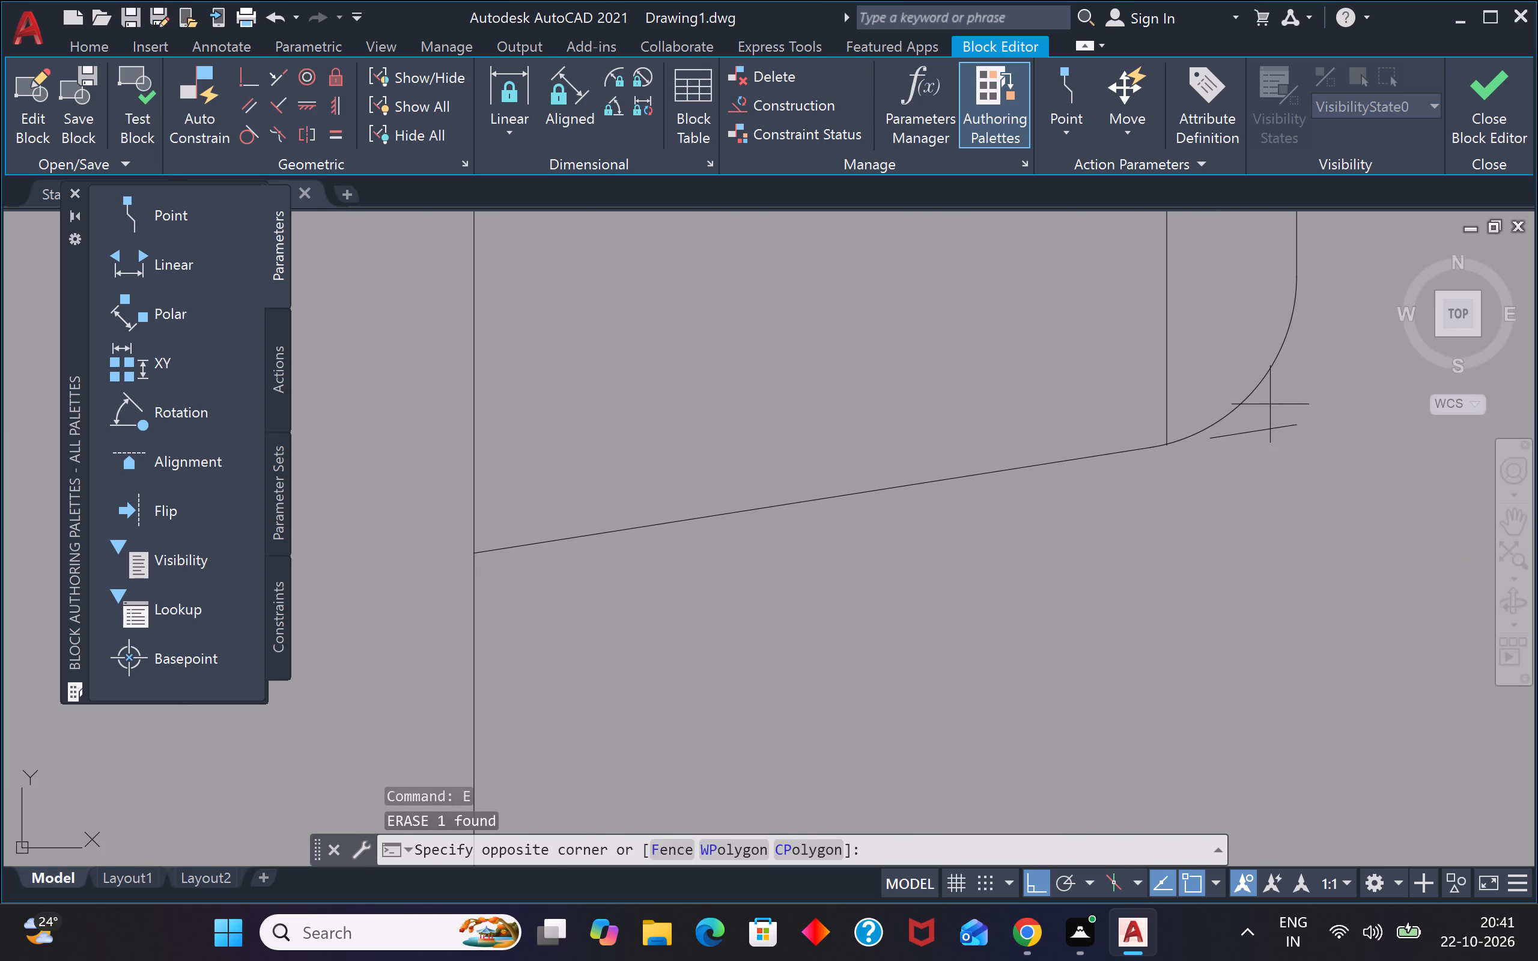
{"action": "left_click_drag", "start_coordinate": [1270, 407], "coordinate": [1268, 411]}
{"action": "left_click", "coordinate": [1247, 460]}
{"action": "type", "text": "e"}
{"action": "key", "text": "space"}
Erase the extra line between the back edge and seat line of the right-hand chair below the table.
{"action": "scroll", "coordinate": [1232, 491], "scroll_direction": "down", "scroll_amount": 5}
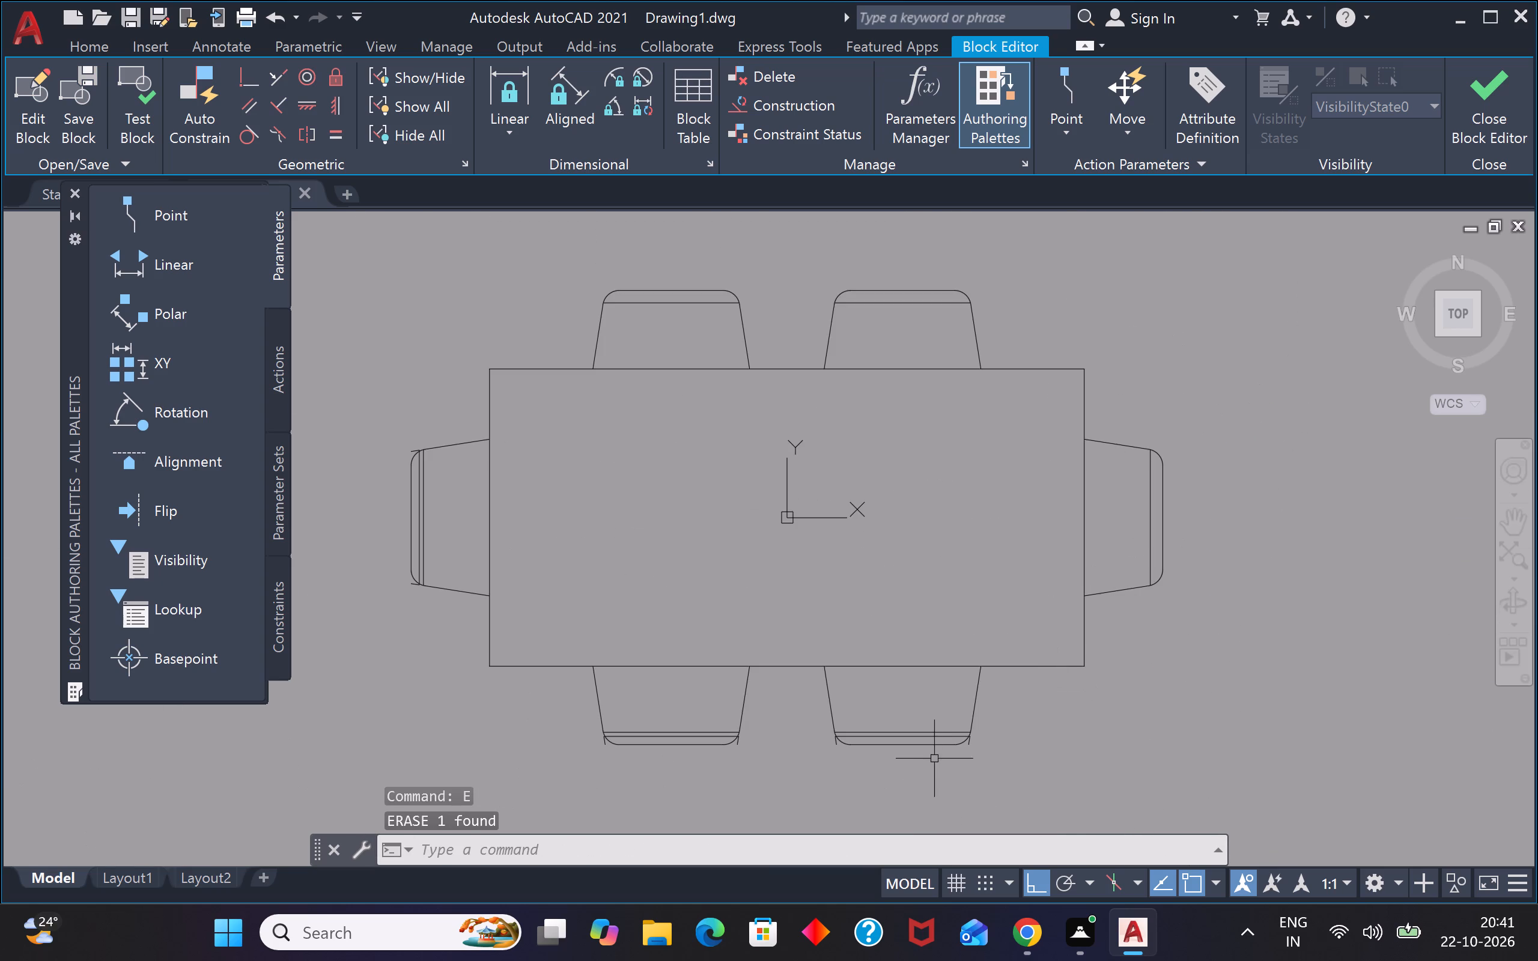
{"action": "scroll", "coordinate": [931, 759], "scroll_direction": "up", "scroll_amount": 5}
{"action": "left_click", "coordinate": [954, 509]}
{"action": "left_click", "coordinate": [928, 544]}
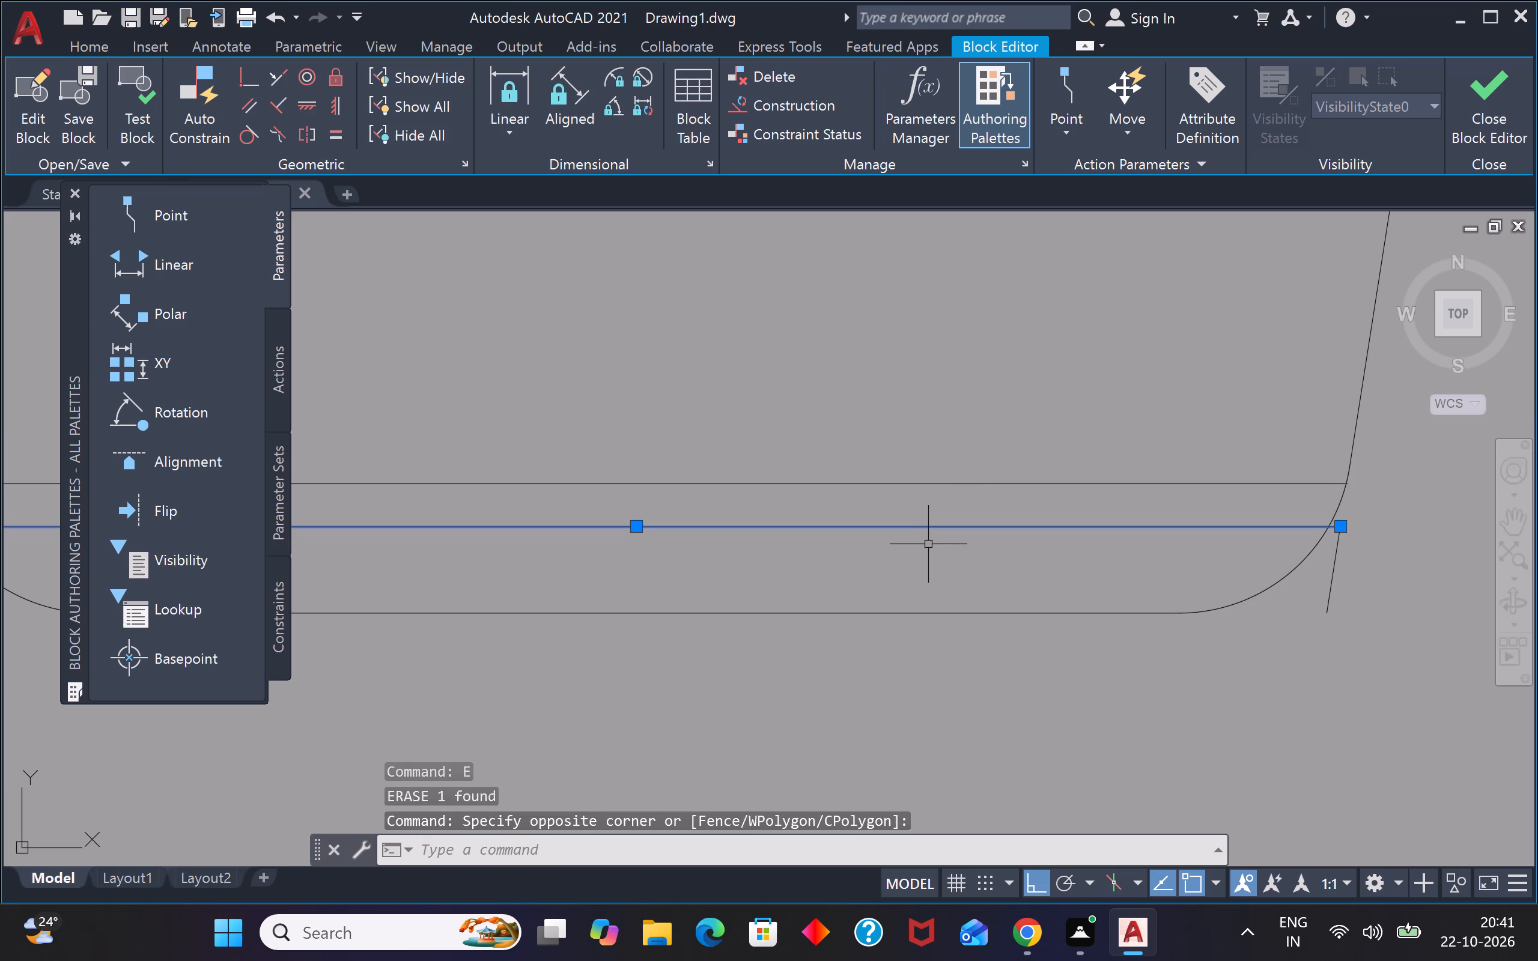
{"action": "key", "text": "e"}
{"action": "key", "text": "space"}
Erase the leftover stub lines outside both rounded corners of the right-hand chair below the table.
{"action": "scroll", "coordinate": [1285, 502], "scroll_direction": "down", "scroll_amount": 3}
{"action": "scroll", "coordinate": [1302, 524], "scroll_direction": "up", "scroll_amount": 4}
{"action": "left_click_drag", "start_coordinate": [1308, 522], "coordinate": [1301, 524]}
{"action": "left_click", "coordinate": [1231, 564]}
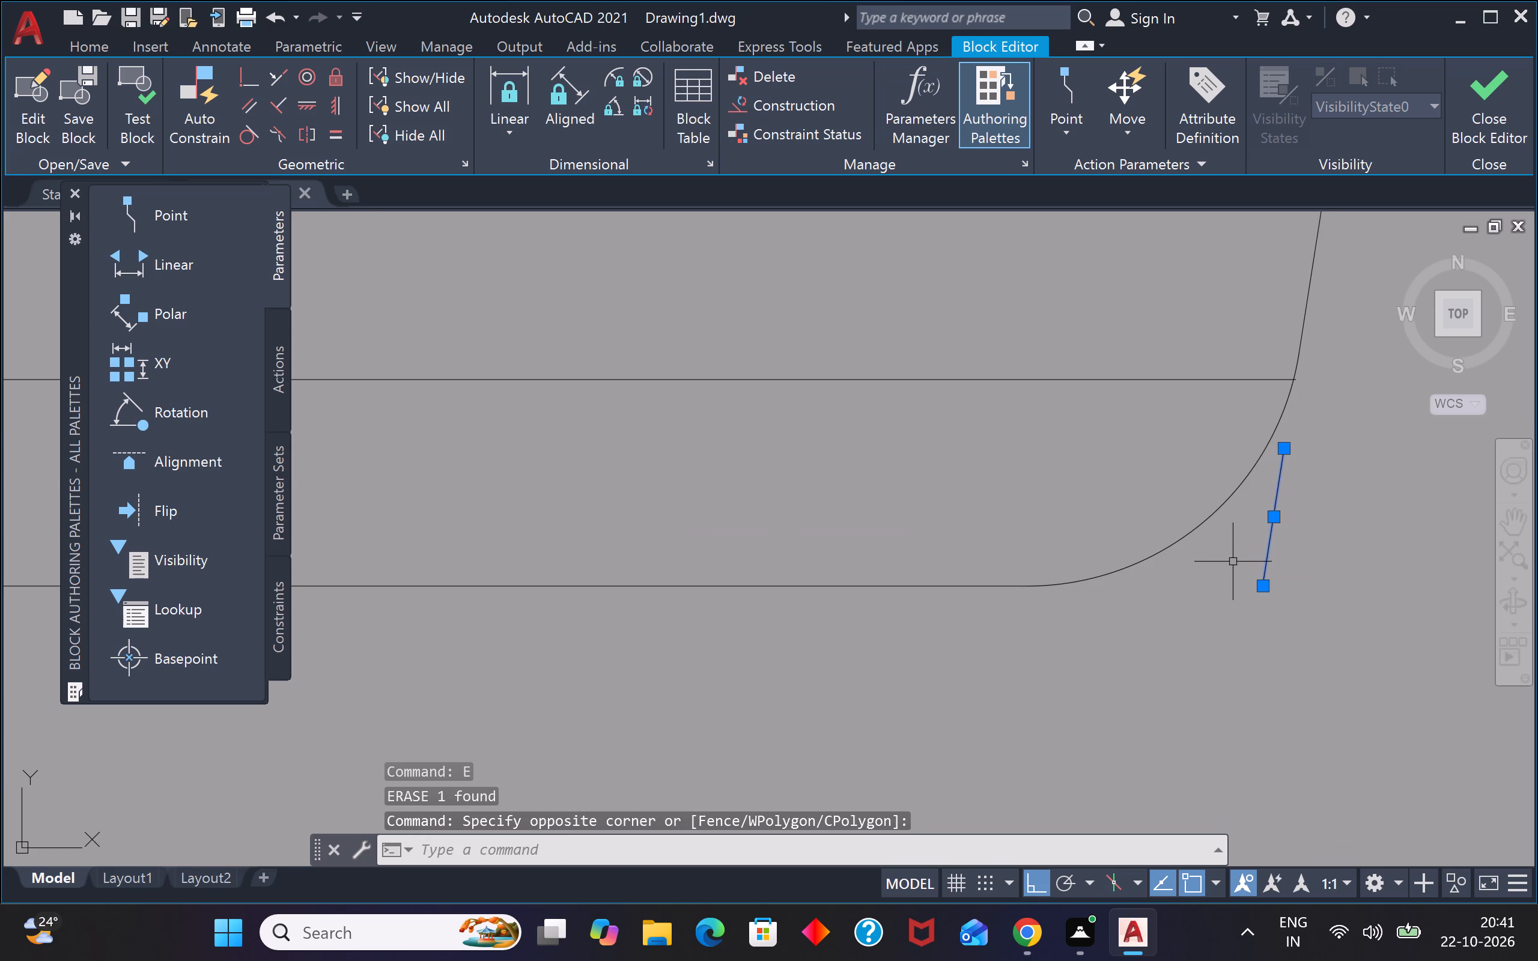
{"action": "type", "text": "e"}
{"action": "key", "text": "space"}
{"action": "scroll", "coordinate": [1171, 575], "scroll_direction": "down", "scroll_amount": 4}
{"action": "scroll", "coordinate": [804, 567], "scroll_direction": "up", "scroll_amount": 5}
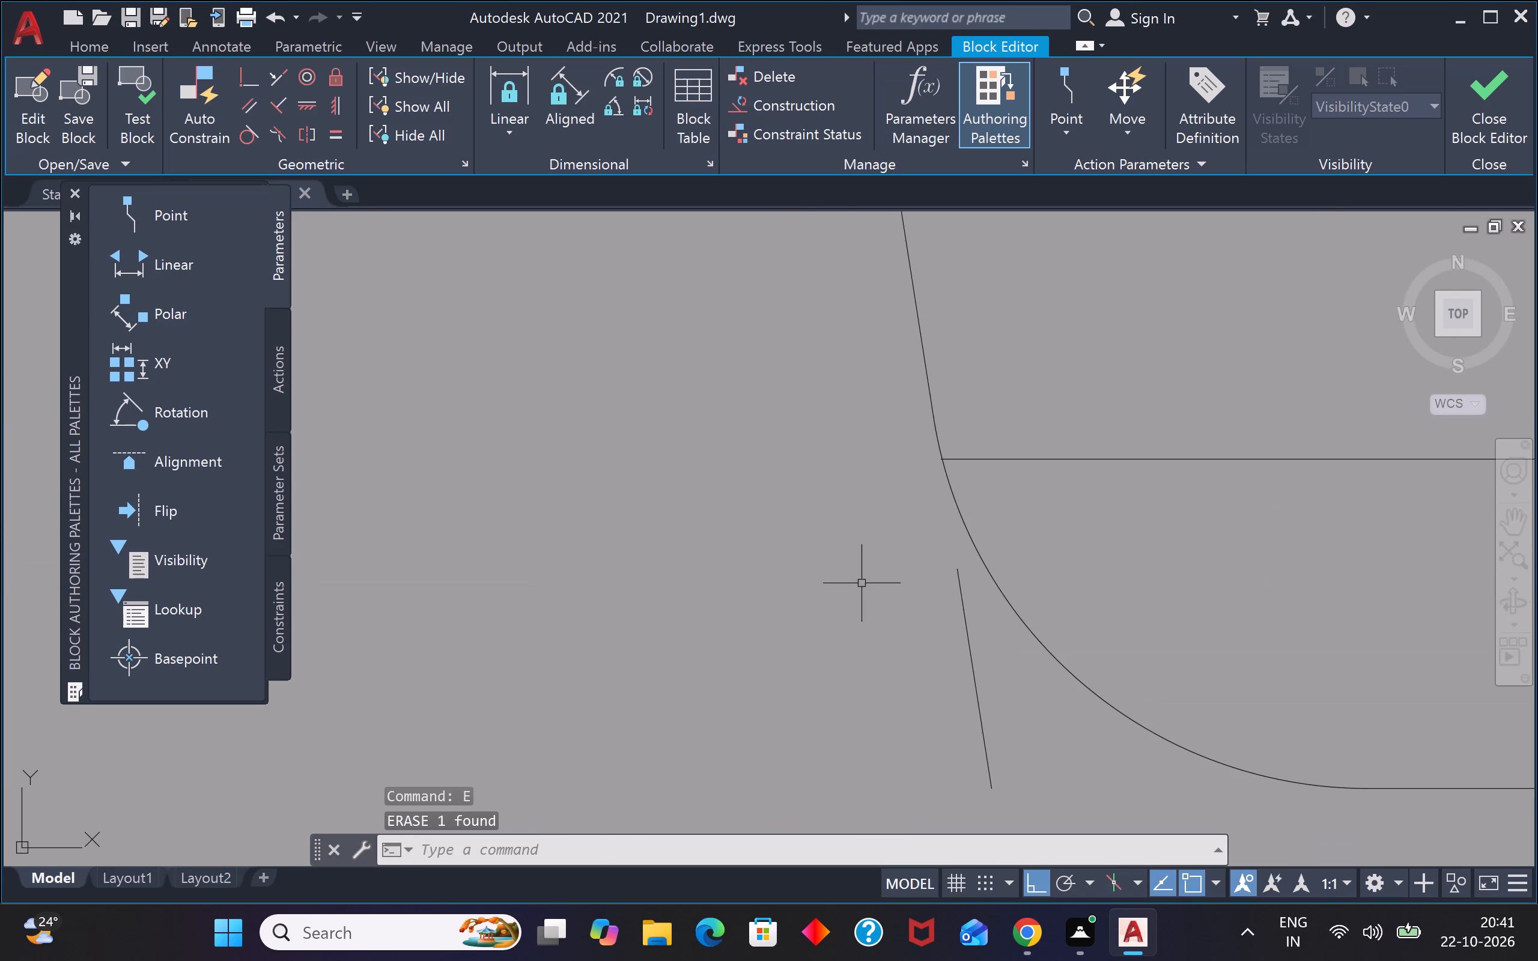
{"action": "left_click", "coordinate": [1002, 649]}
{"action": "left_click_drag", "start_coordinate": [857, 699], "coordinate": [889, 688]}
{"action": "key", "text": "e"}
{"action": "key", "text": "space"}
Erase the extra line between the back edge and seat line of the left-hand chair below the table.
{"action": "scroll", "coordinate": [967, 619], "scroll_direction": "down", "scroll_amount": 6}
{"action": "scroll", "coordinate": [697, 641], "scroll_direction": "up", "scroll_amount": 5}
{"action": "left_click", "coordinate": [816, 488]}
{"action": "left_click", "coordinate": [774, 525]}
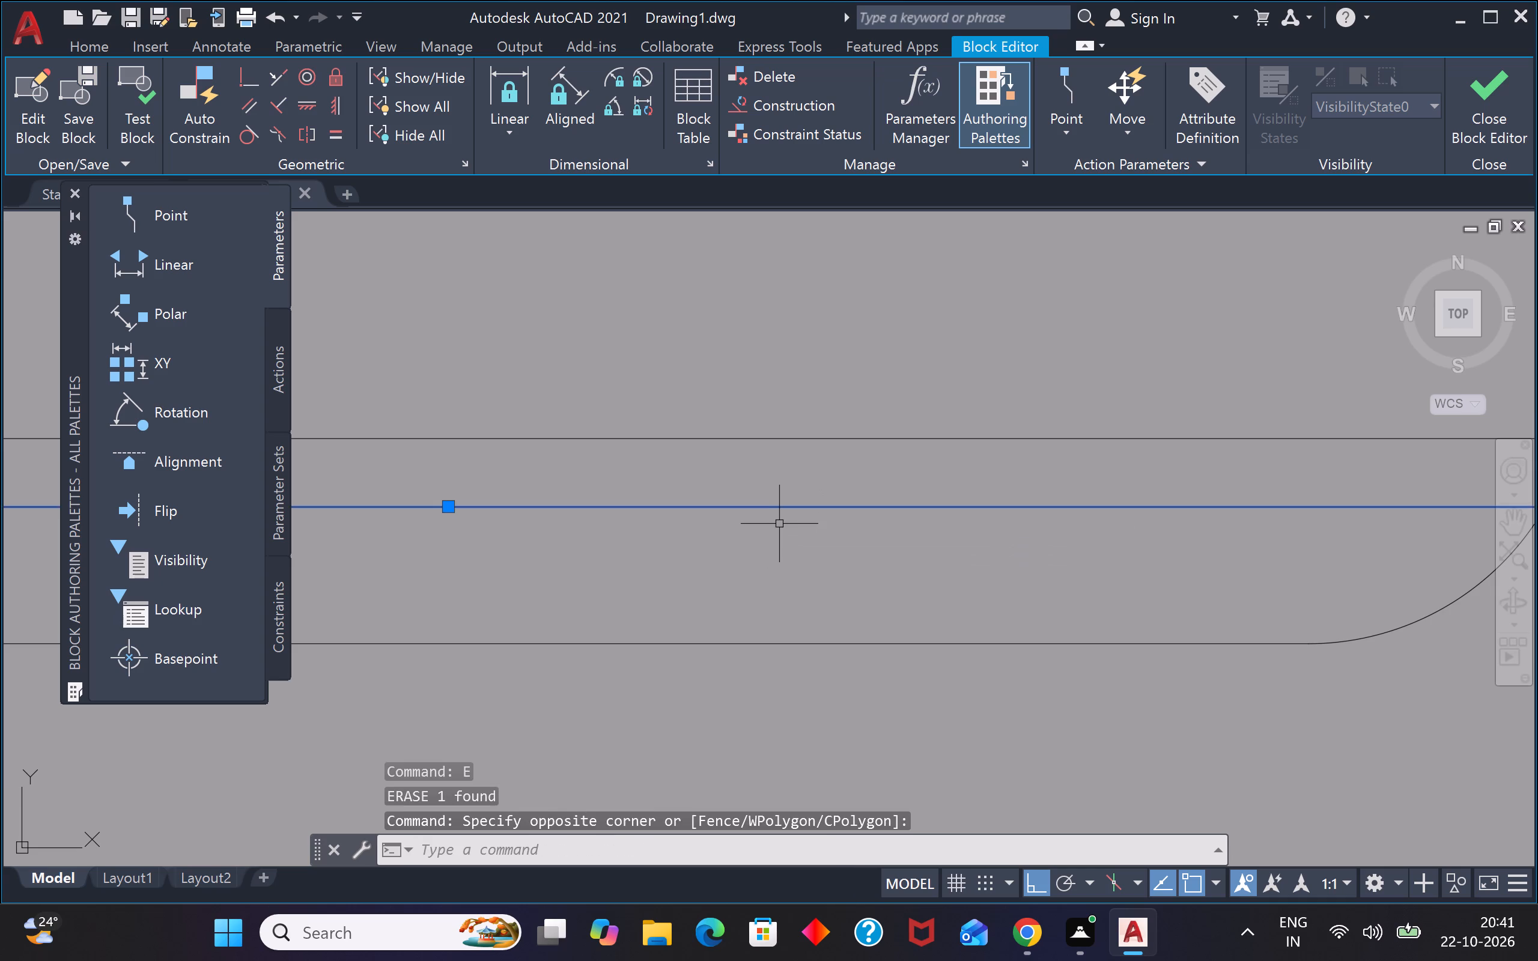
{"action": "type", "text": "e"}
{"action": "key", "text": "space"}
Erase the leftover stub lines outside both rounded corners of the left-hand chair below the table.
{"action": "scroll", "coordinate": [779, 523], "scroll_direction": "down", "scroll_amount": 5}
{"action": "scroll", "coordinate": [834, 536], "scroll_direction": "up", "scroll_amount": 3}
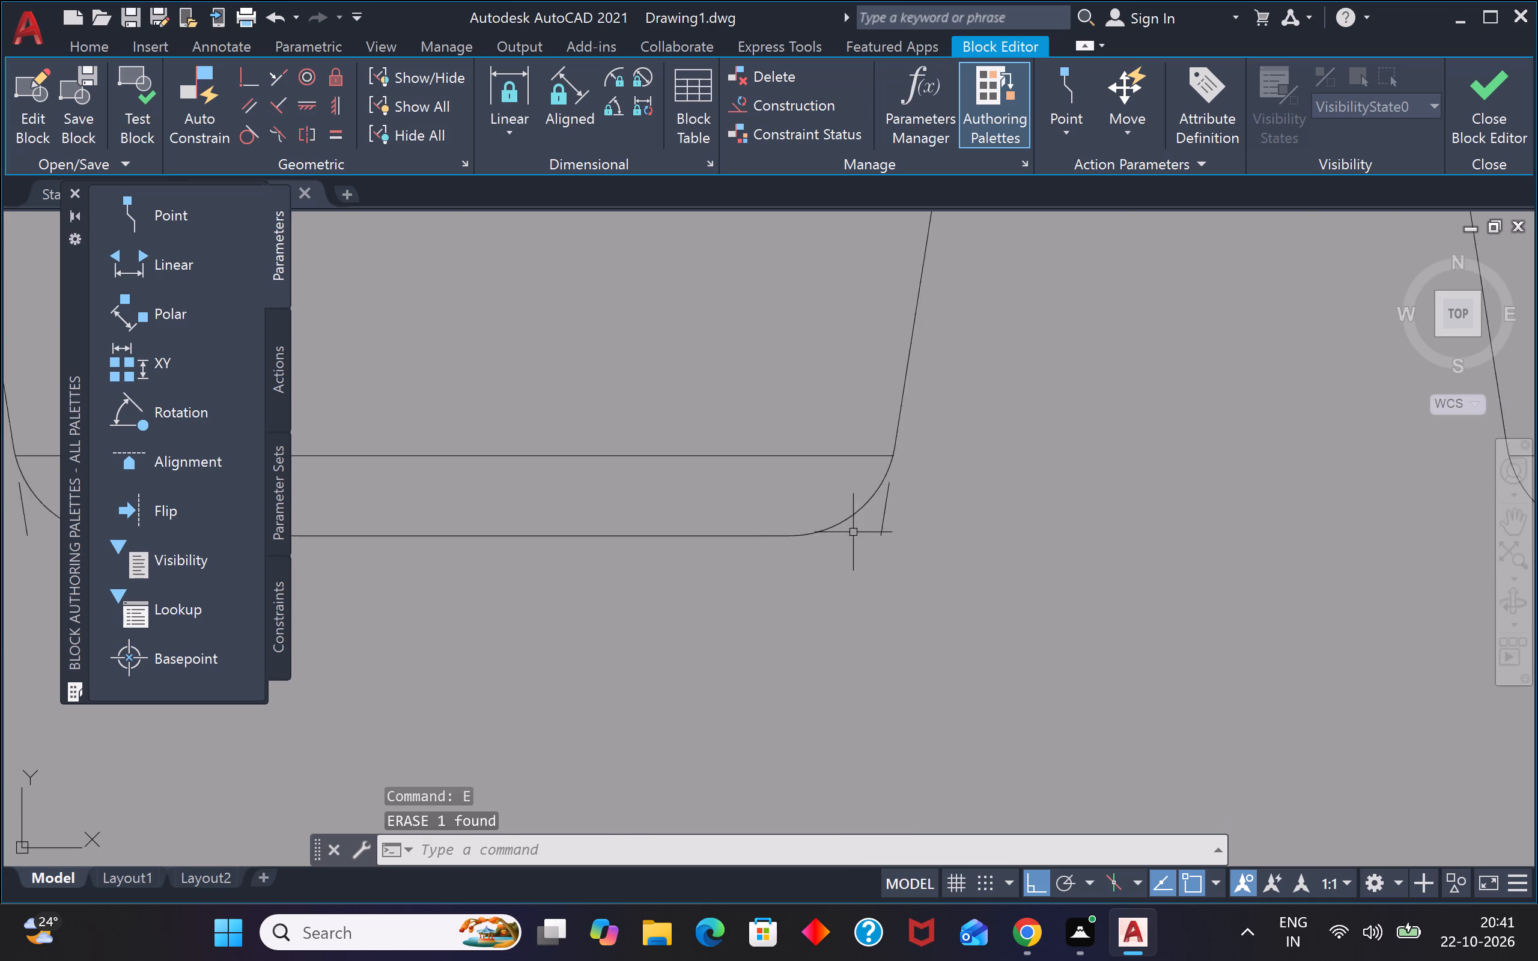
{"action": "scroll", "coordinate": [853, 532], "scroll_direction": "up", "scroll_amount": 2}
{"action": "left_click_drag", "start_coordinate": [977, 469], "coordinate": [972, 473]}
{"action": "left_click", "coordinate": [892, 509]}
{"action": "key", "text": "e"}
{"action": "key", "text": "space"}
{"action": "scroll", "coordinate": [892, 508], "scroll_direction": "down", "scroll_amount": 4}
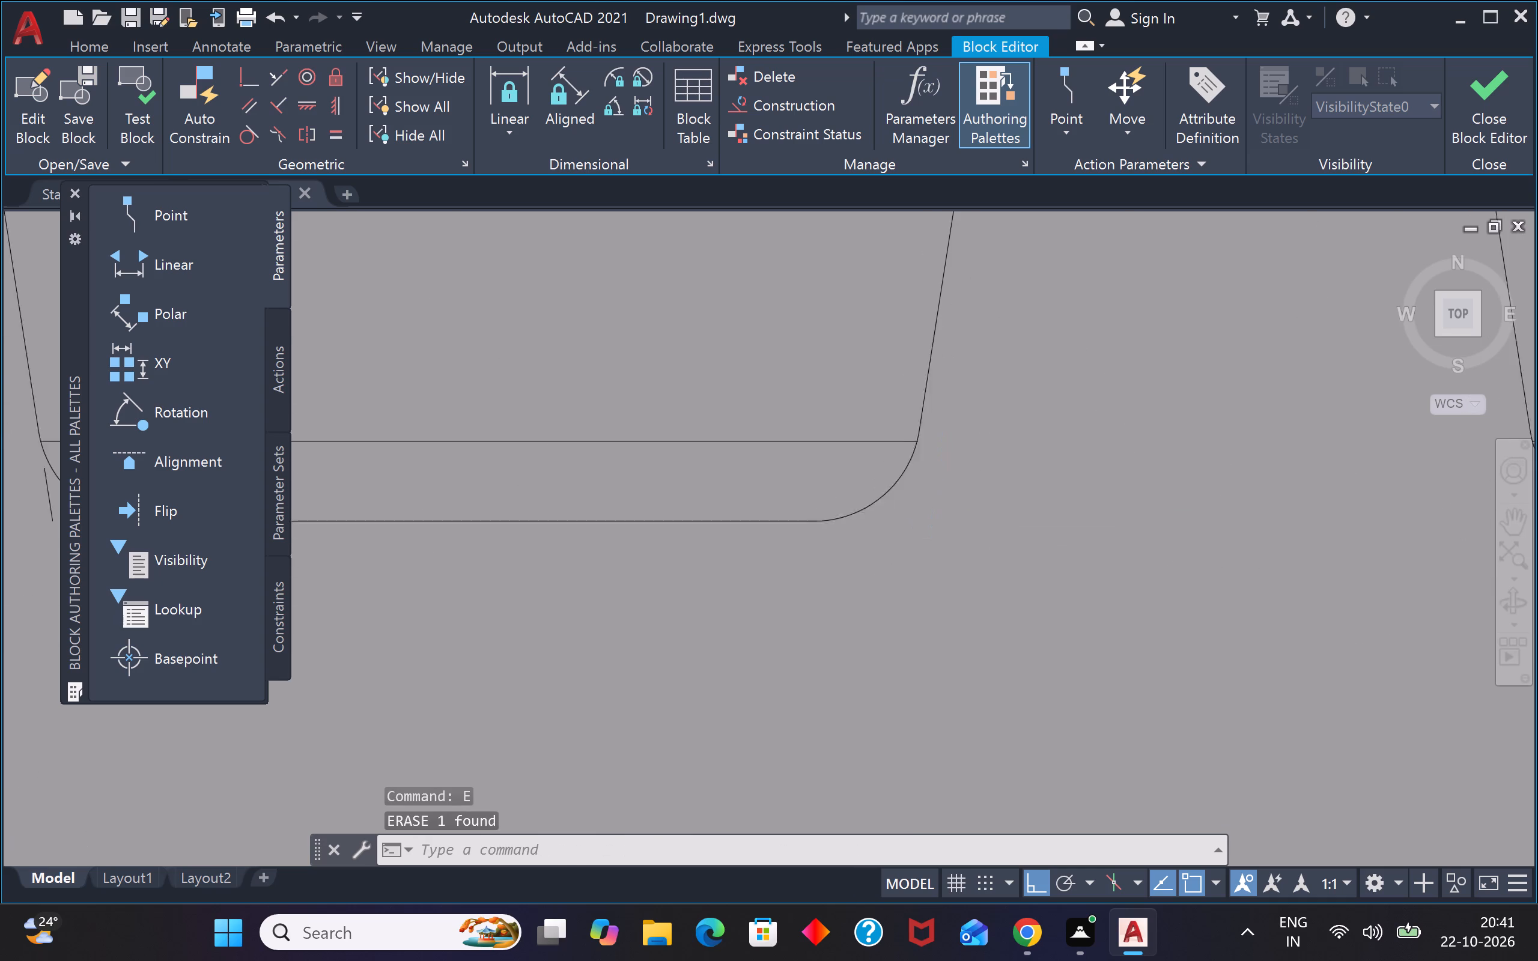
{"action": "scroll", "coordinate": [532, 498], "scroll_direction": "up", "scroll_amount": 4}
{"action": "left_click", "coordinate": [677, 550]}
{"action": "left_click", "coordinate": [658, 566]}
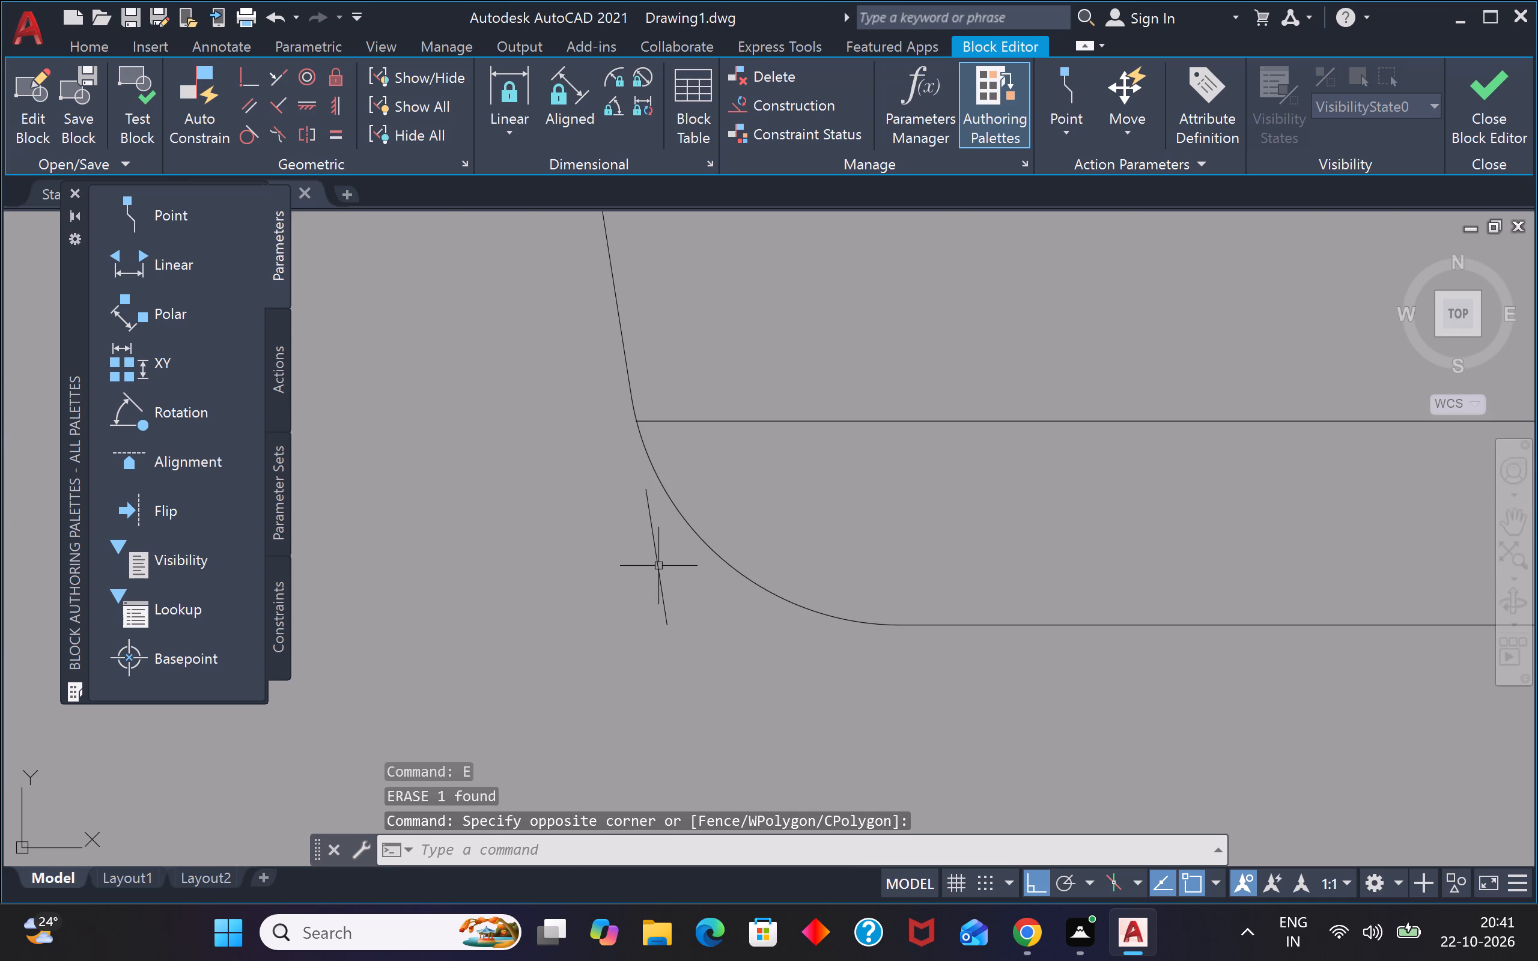
{"action": "left_click", "coordinate": [676, 556]}
{"action": "left_click_drag", "start_coordinate": [583, 592], "coordinate": [591, 588]}
{"action": "key", "text": "e"}
{"action": "key", "text": "space"}
Erase the extra line between the back edge and seat line of the chair at the table's left end.
{"action": "scroll", "coordinate": [605, 573], "scroll_direction": "down", "scroll_amount": 2}
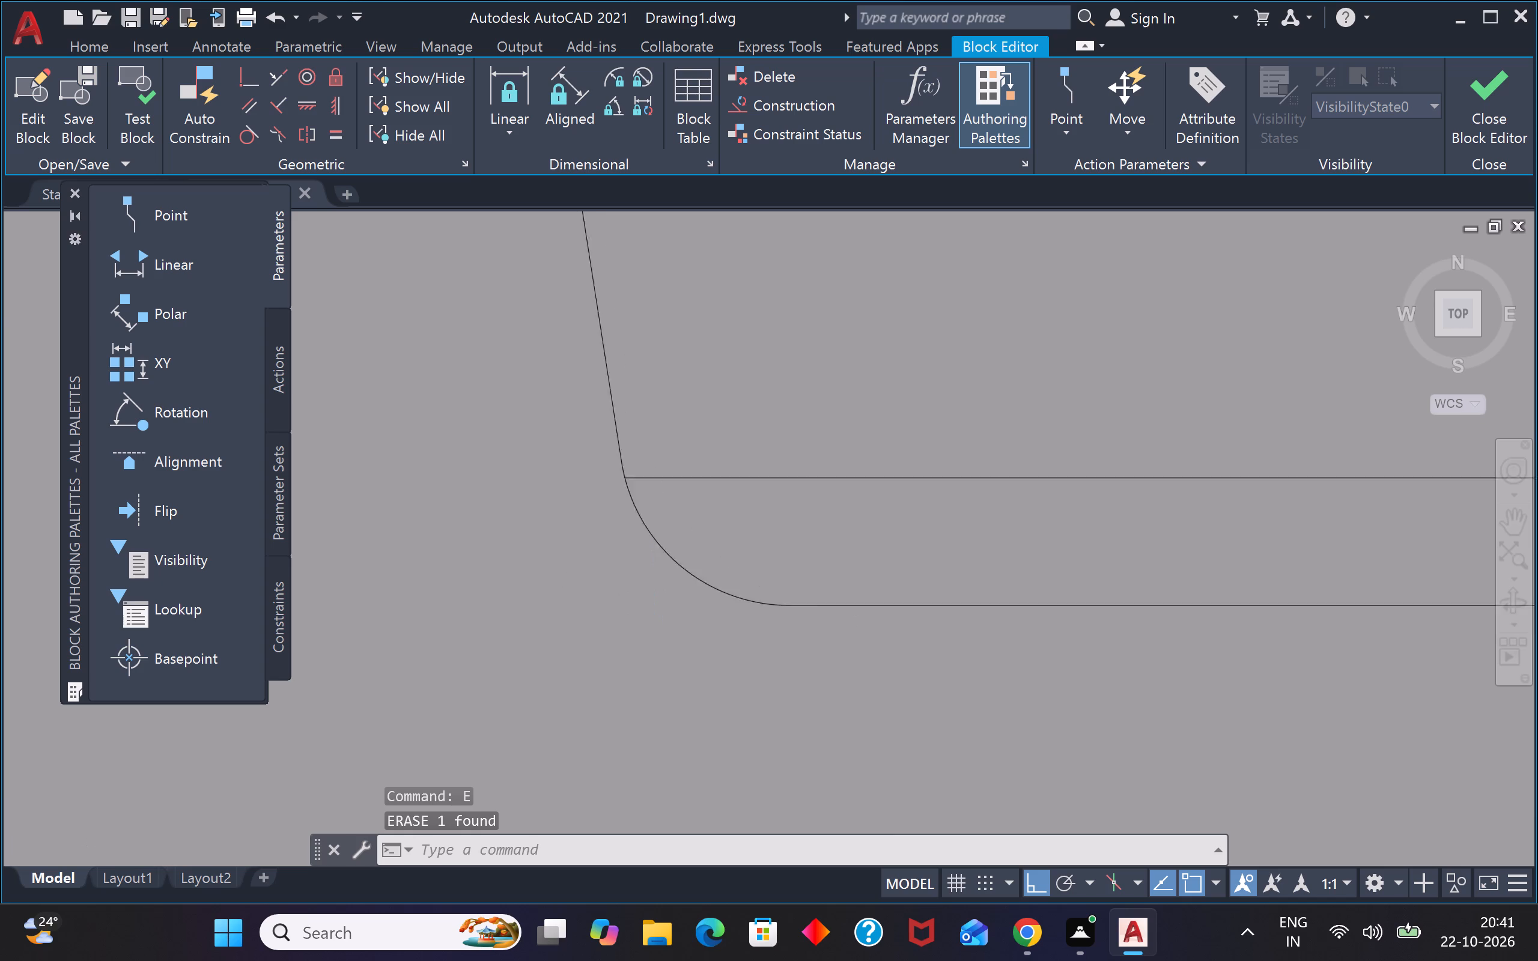
{"action": "scroll", "coordinate": [605, 573], "scroll_direction": "down", "scroll_amount": 4}
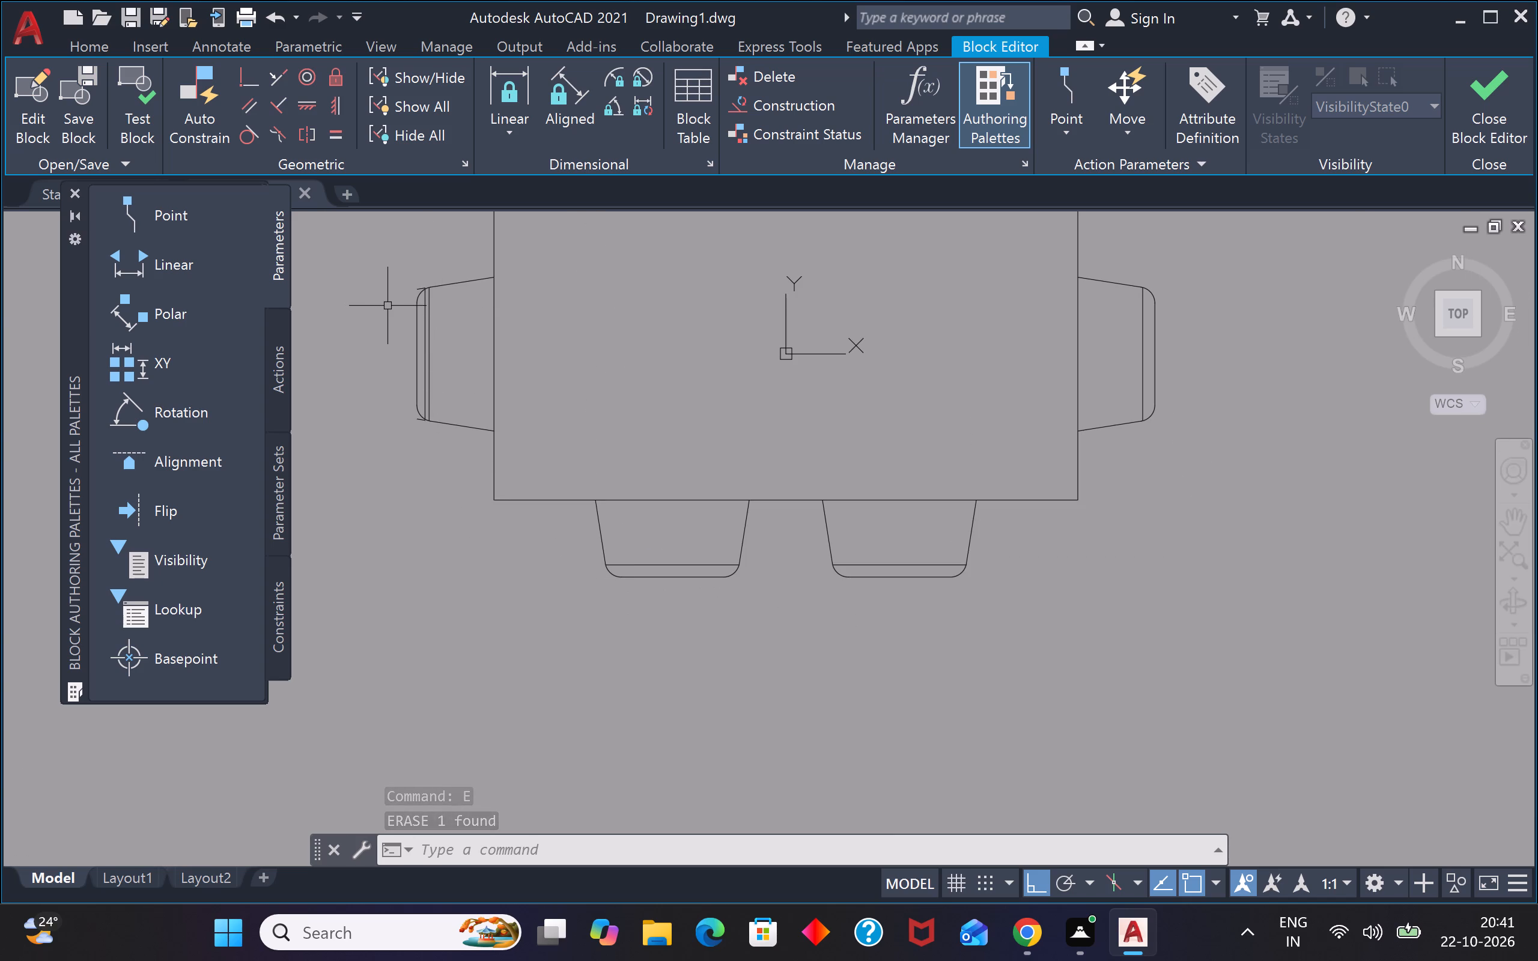
{"action": "scroll", "coordinate": [388, 305], "scroll_direction": "up", "scroll_amount": 4}
{"action": "scroll", "coordinate": [589, 341], "scroll_direction": "up", "scroll_amount": 2}
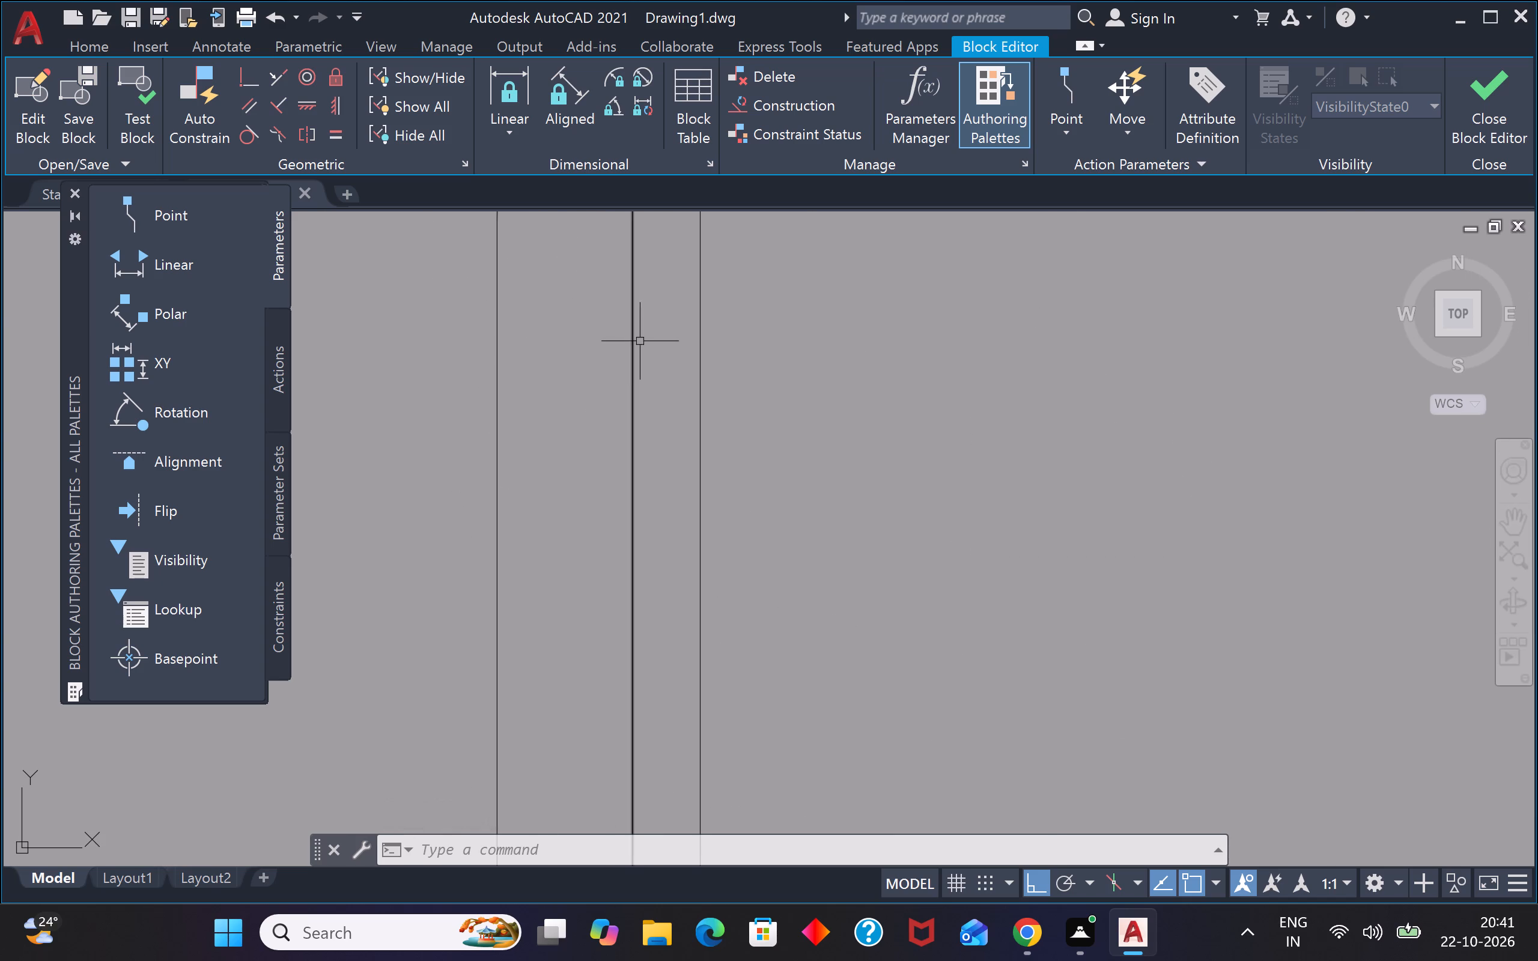
{"action": "left_click_drag", "start_coordinate": [651, 340], "coordinate": [630, 344]}
{"action": "left_click", "coordinate": [603, 353]}
{"action": "type", "text": "e"}
{"action": "key", "text": "space"}
Erase the leftover stub lines outside both rounded corners of the chair at the table's left end.
{"action": "scroll", "coordinate": [603, 353], "scroll_direction": "down", "scroll_amount": 4}
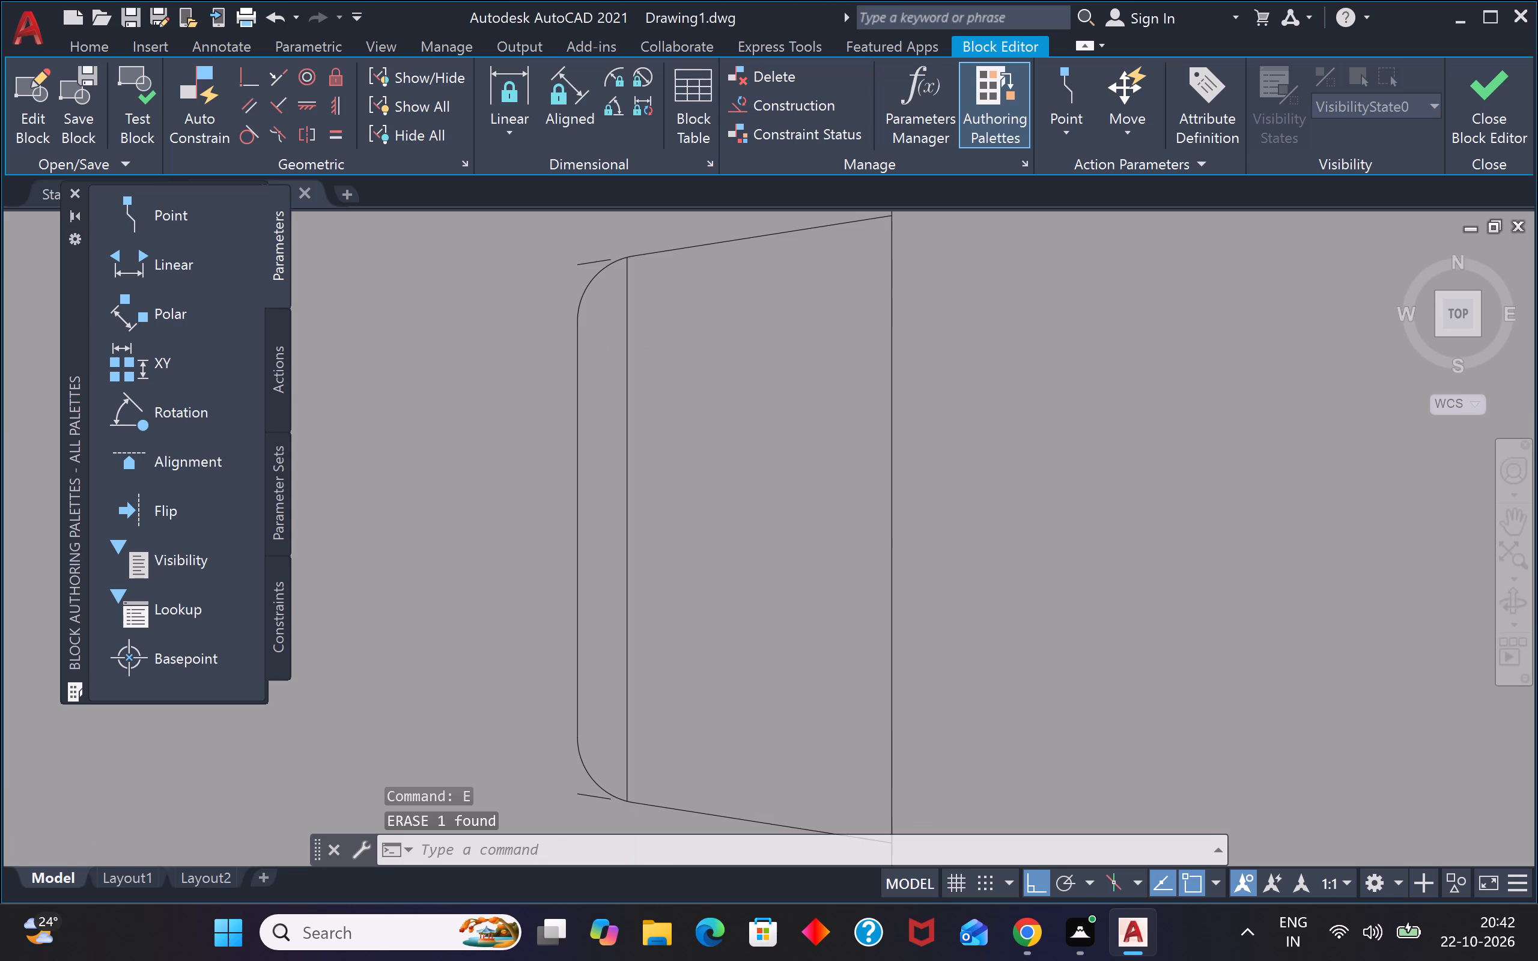
{"action": "scroll", "coordinate": [591, 283], "scroll_direction": "up", "scroll_amount": 3}
{"action": "left_click_drag", "start_coordinate": [617, 296], "coordinate": [614, 305]}
{"action": "left_click", "coordinate": [598, 339]}
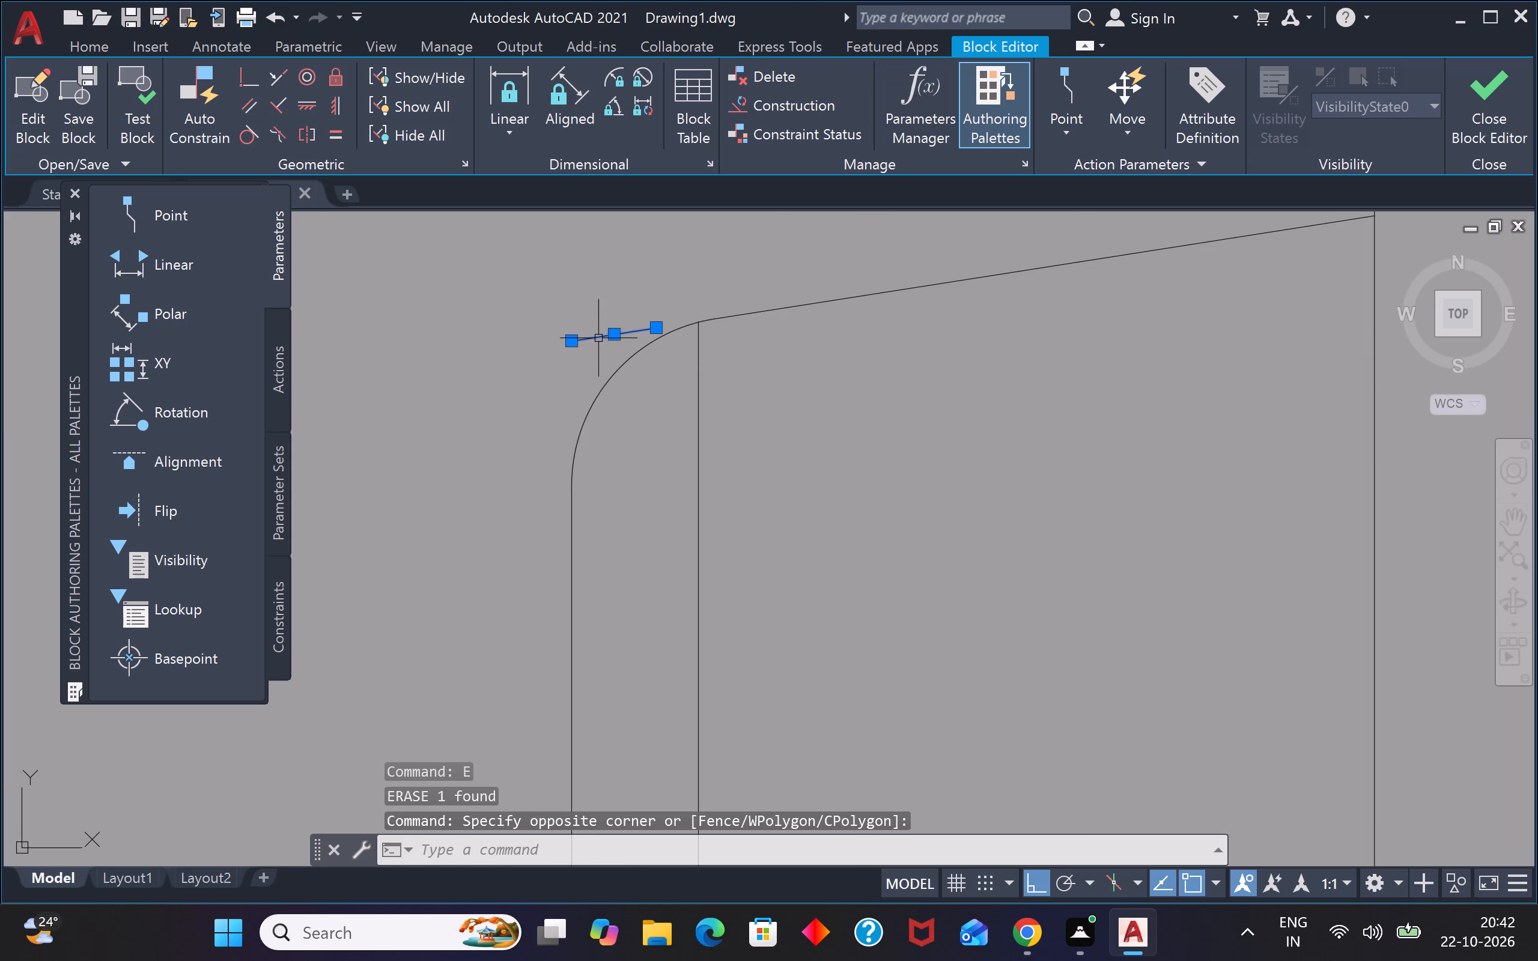
{"action": "type", "text": "e"}
{"action": "key", "text": "space"}
{"action": "scroll", "coordinate": [606, 318], "scroll_direction": "down", "scroll_amount": 3}
{"action": "scroll", "coordinate": [615, 705], "scroll_direction": "up", "scroll_amount": 4}
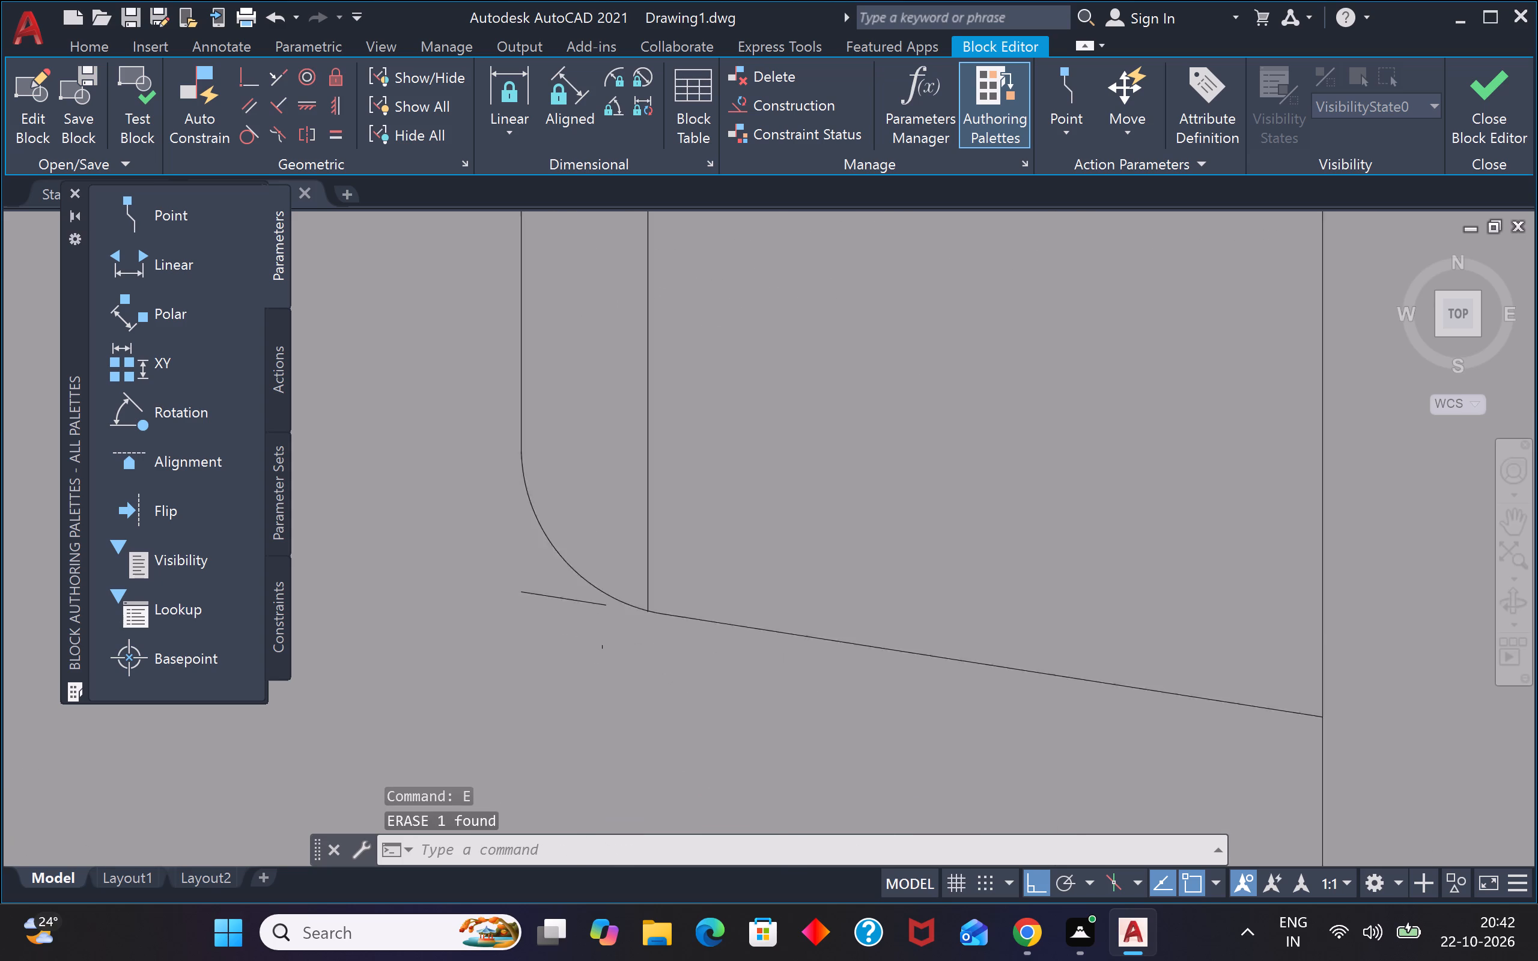
{"action": "left_click", "coordinate": [546, 518]}
{"action": "left_click", "coordinate": [540, 541]}
{"action": "left_click", "coordinate": [540, 548]}
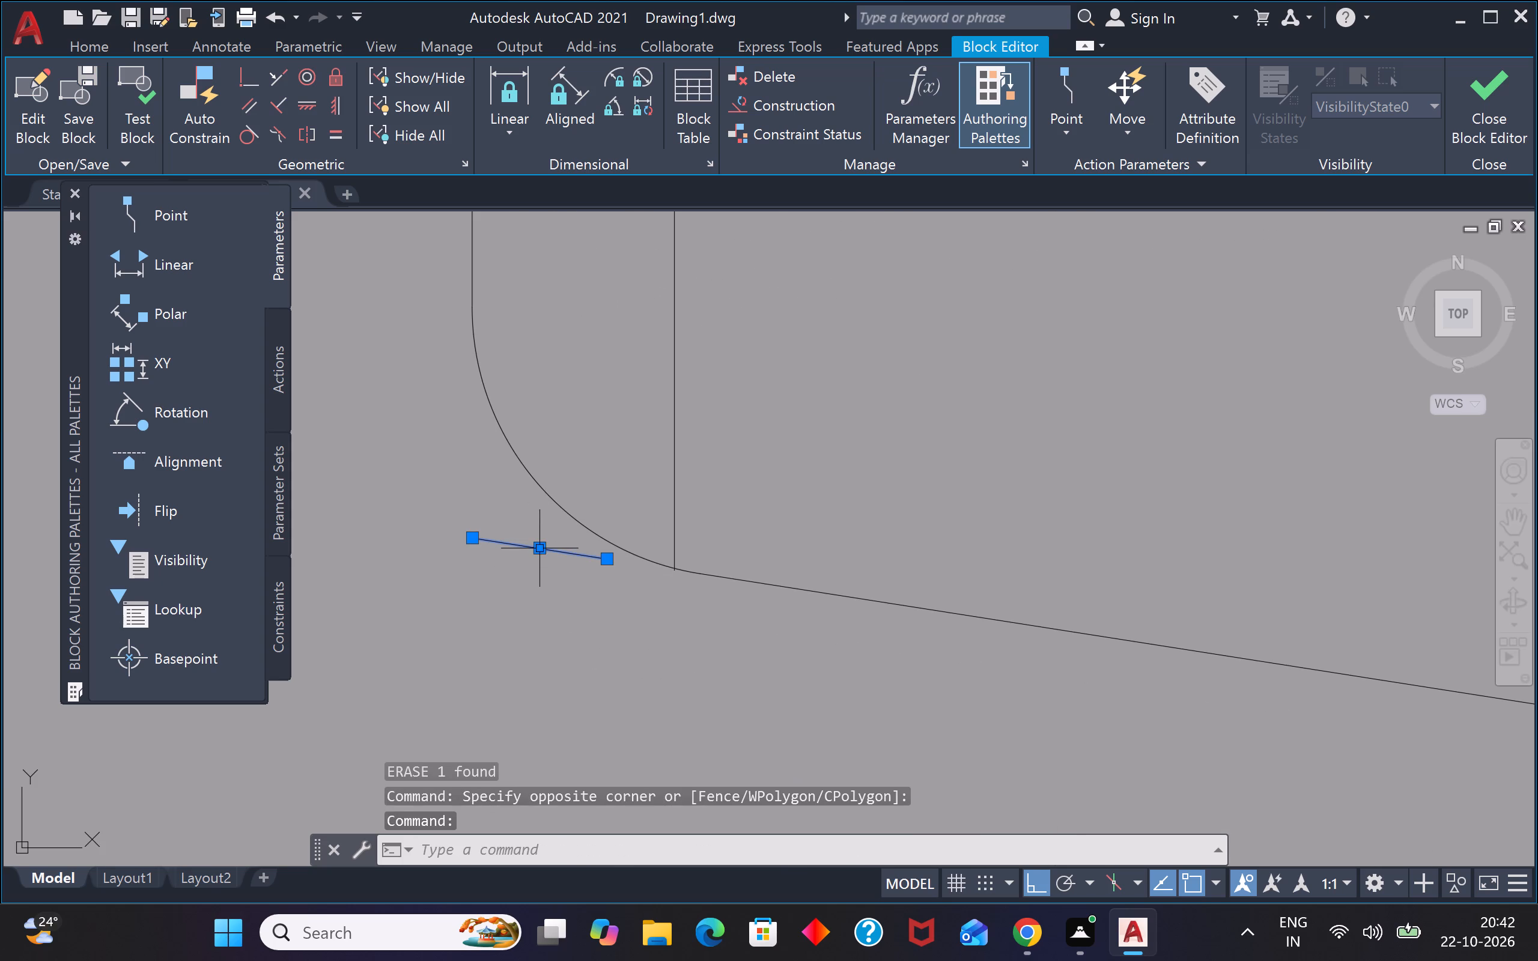
{"action": "key", "text": "e"}
{"action": "key", "text": "space"}
Fillet the two upper corners of the dining tabletop with the 2" radius.
{"action": "scroll", "coordinate": [543, 574], "scroll_direction": "down", "scroll_amount": 5}
{"action": "scroll", "coordinate": [774, 476], "scroll_direction": "down", "scroll_amount": 4}
{"action": "scroll", "coordinate": [797, 408], "scroll_direction": "up", "scroll_amount": 4}
{"action": "scroll", "coordinate": [891, 445], "scroll_direction": "down", "scroll_amount": 5}
{"action": "scroll", "coordinate": [944, 548], "scroll_direction": "up", "scroll_amount": 5}
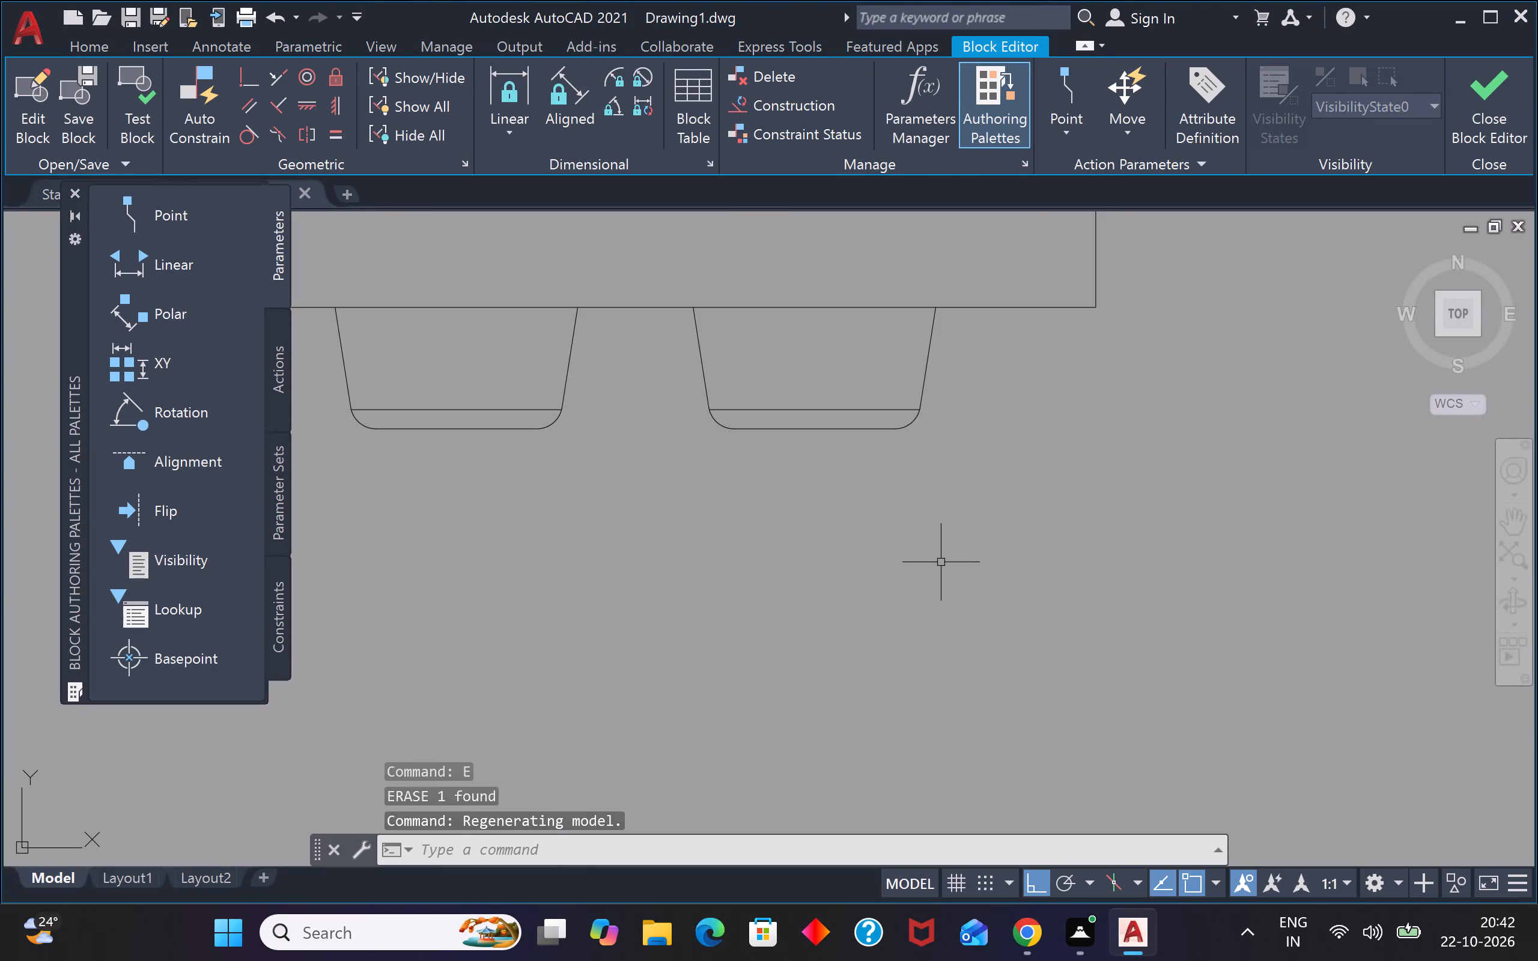
{"action": "scroll", "coordinate": [941, 564], "scroll_direction": "down", "scroll_amount": 5}
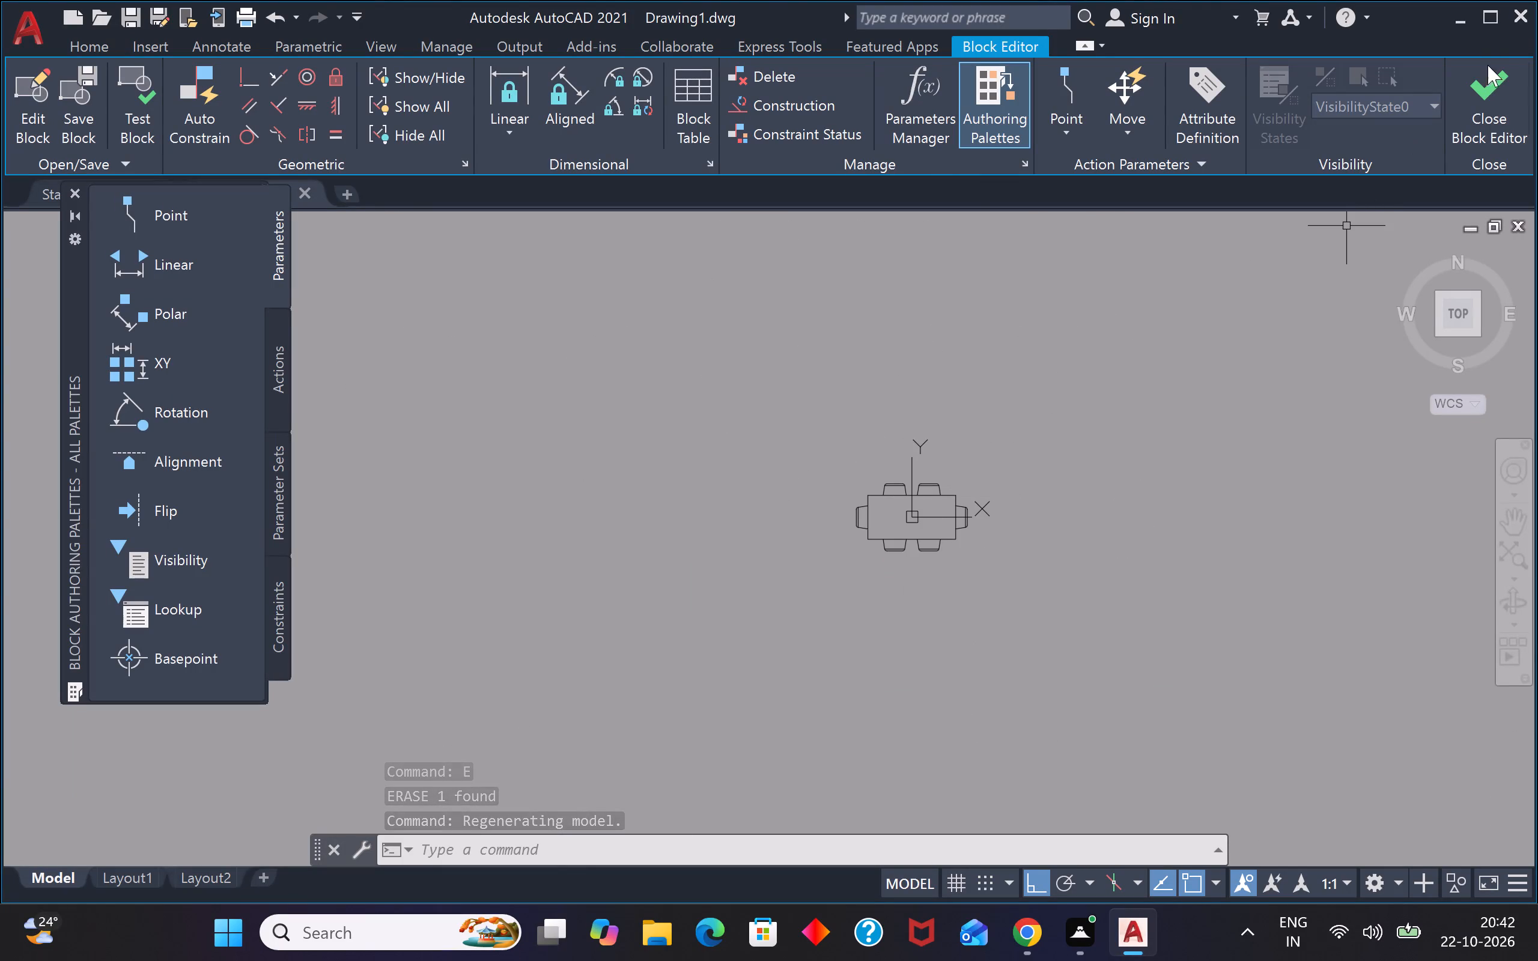
{"action": "scroll", "coordinate": [898, 542], "scroll_direction": "up", "scroll_amount": 3}
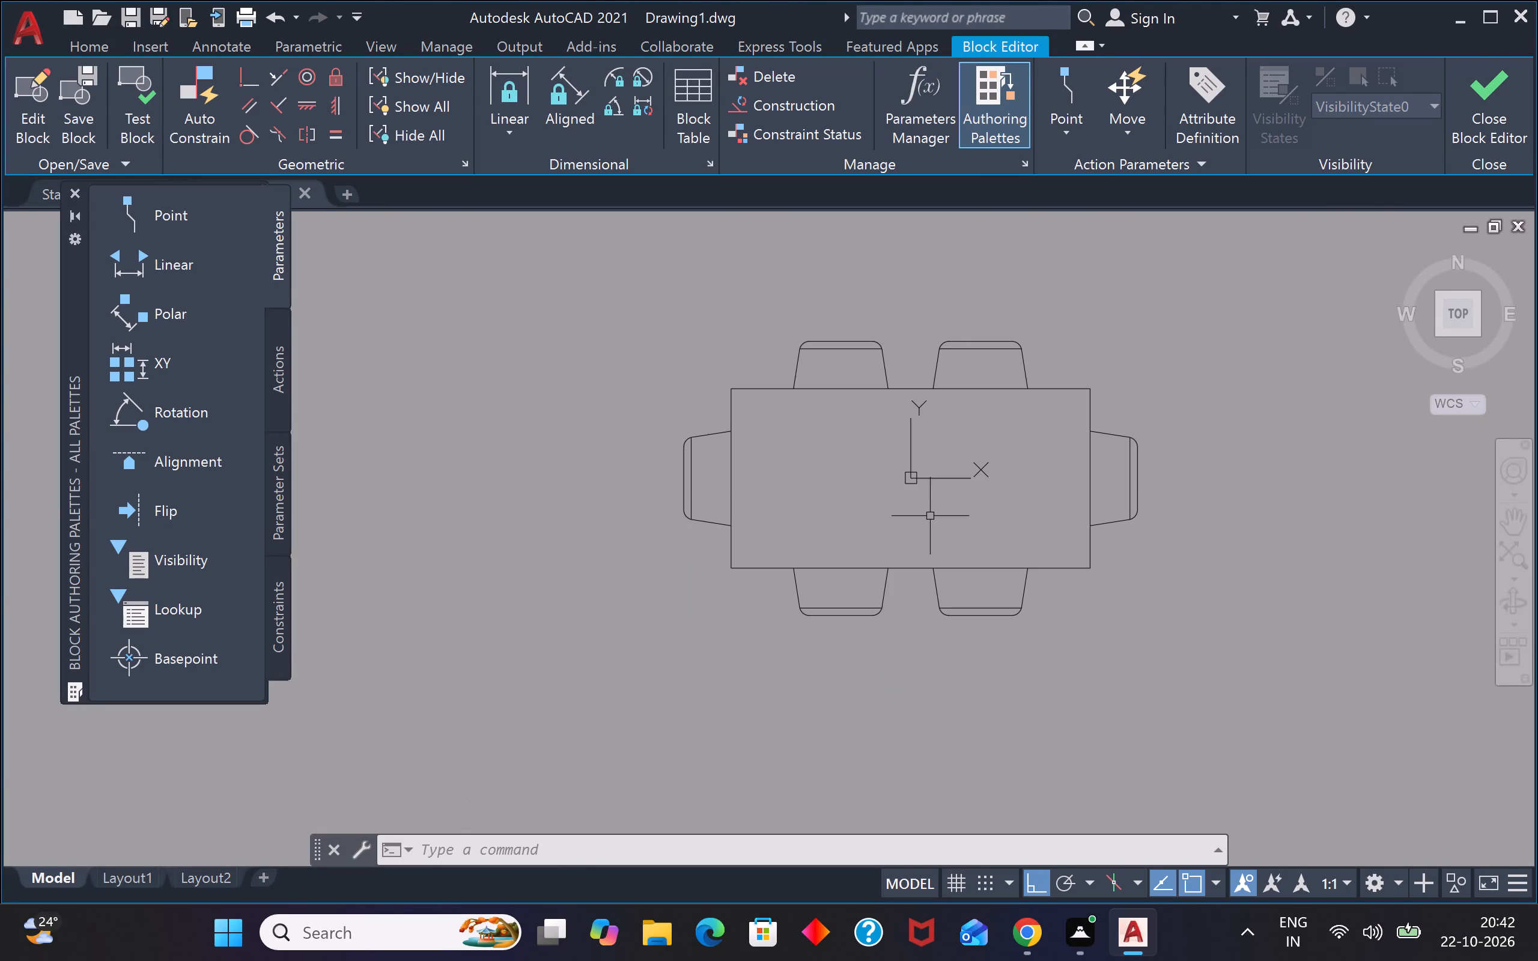
{"action": "key", "text": "f"}
{"action": "key", "text": "space"}
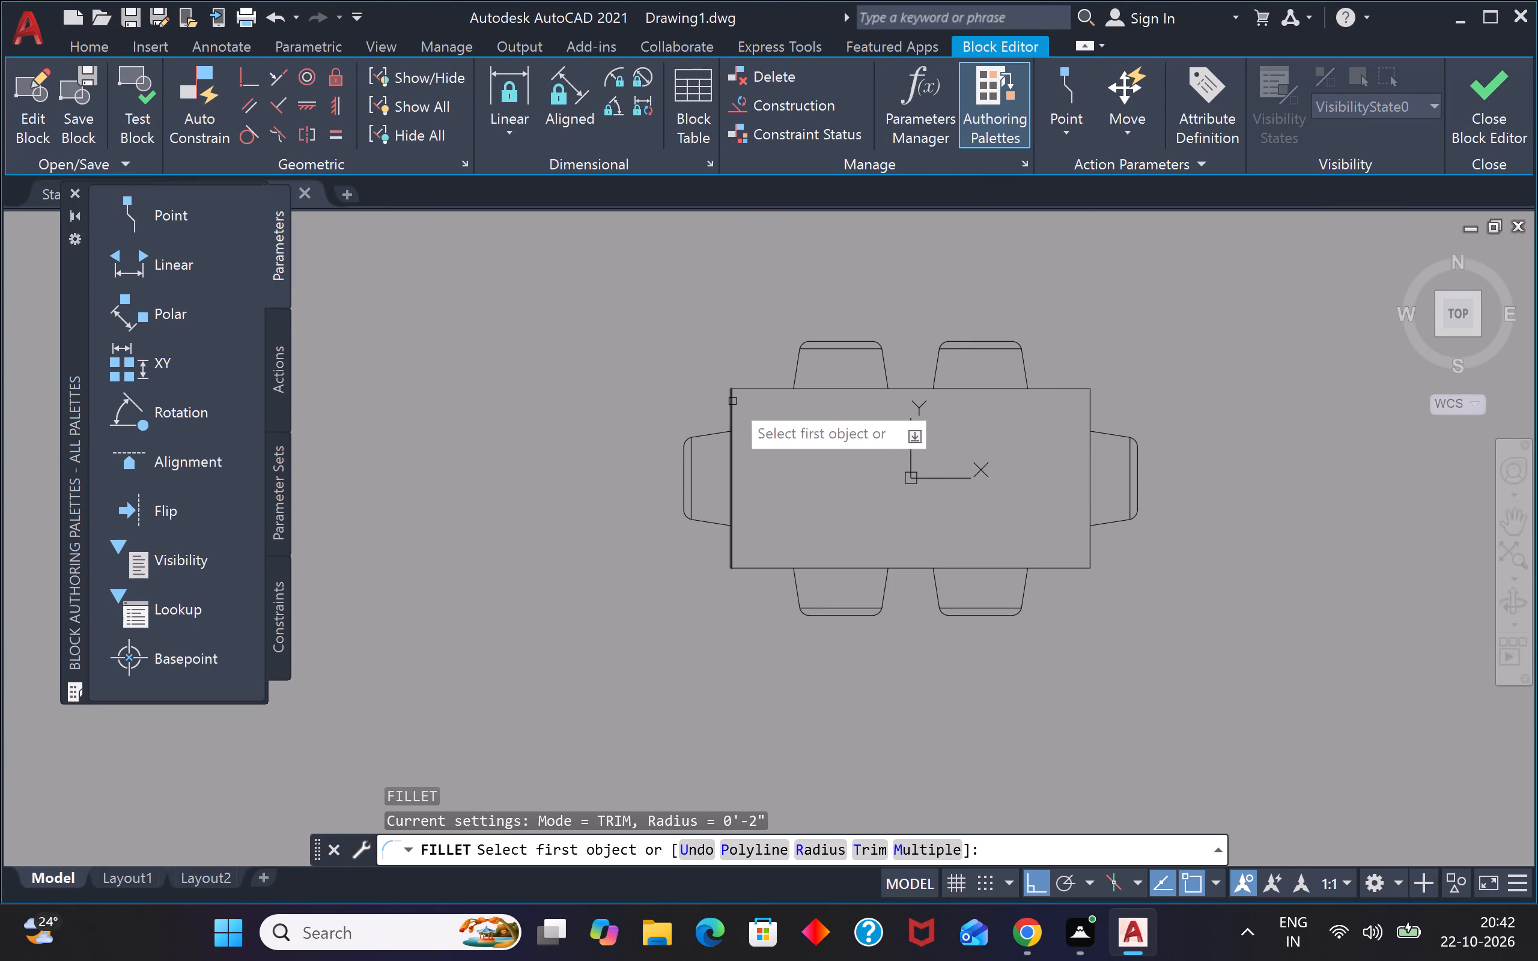
{"action": "left_click", "coordinate": [732, 401]}
{"action": "left_click", "coordinate": [765, 389]}
{"action": "key", "text": "space"}
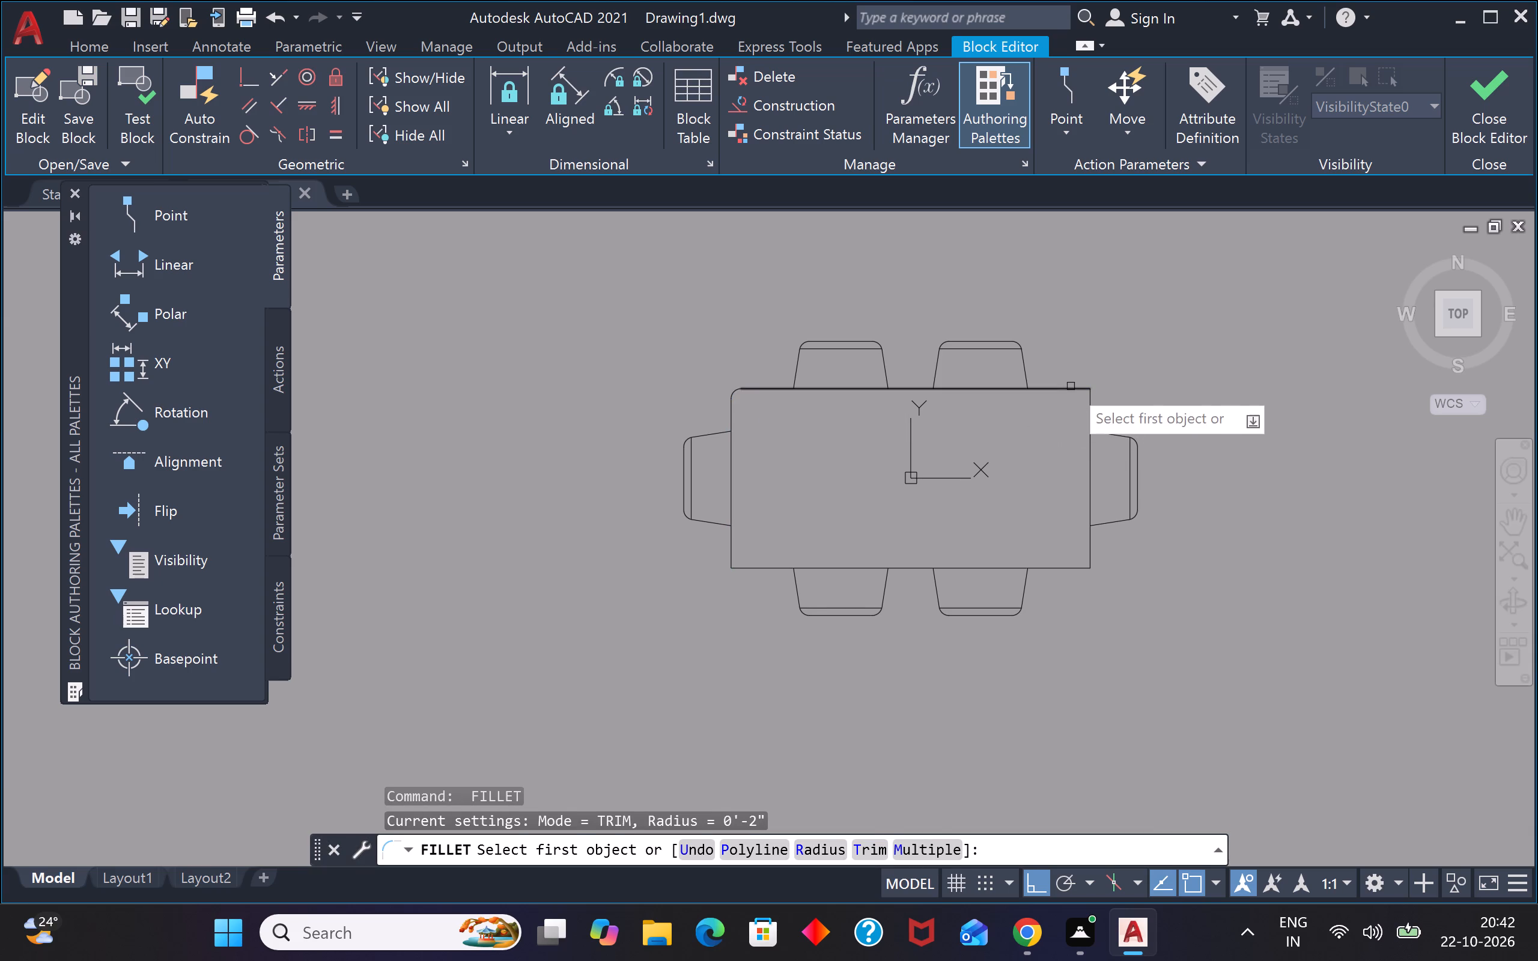
{"action": "left_click", "coordinate": [1070, 386]}
{"action": "left_click", "coordinate": [1090, 406]}
Fillet the two lower corners of the dining tabletop with the same 2" radius.
{"action": "scroll", "coordinate": [1090, 404], "scroll_direction": "down", "scroll_amount": 2}
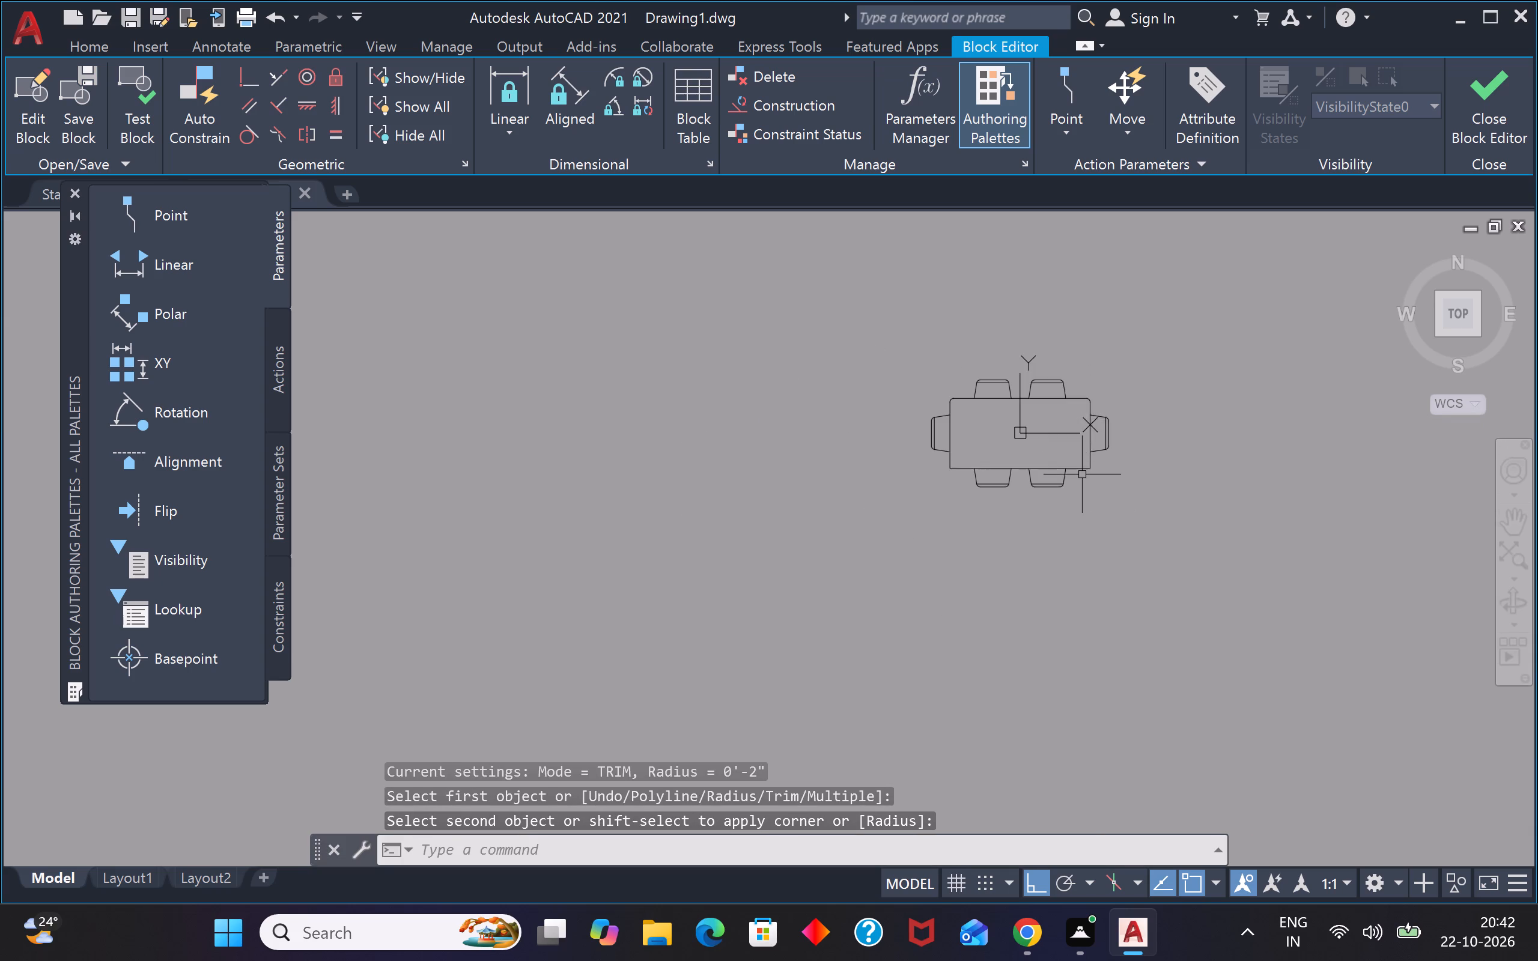
{"action": "scroll", "coordinate": [1082, 474], "scroll_direction": "up", "scroll_amount": 3}
{"action": "key", "text": "space"}
{"action": "left_click", "coordinate": [1077, 448]}
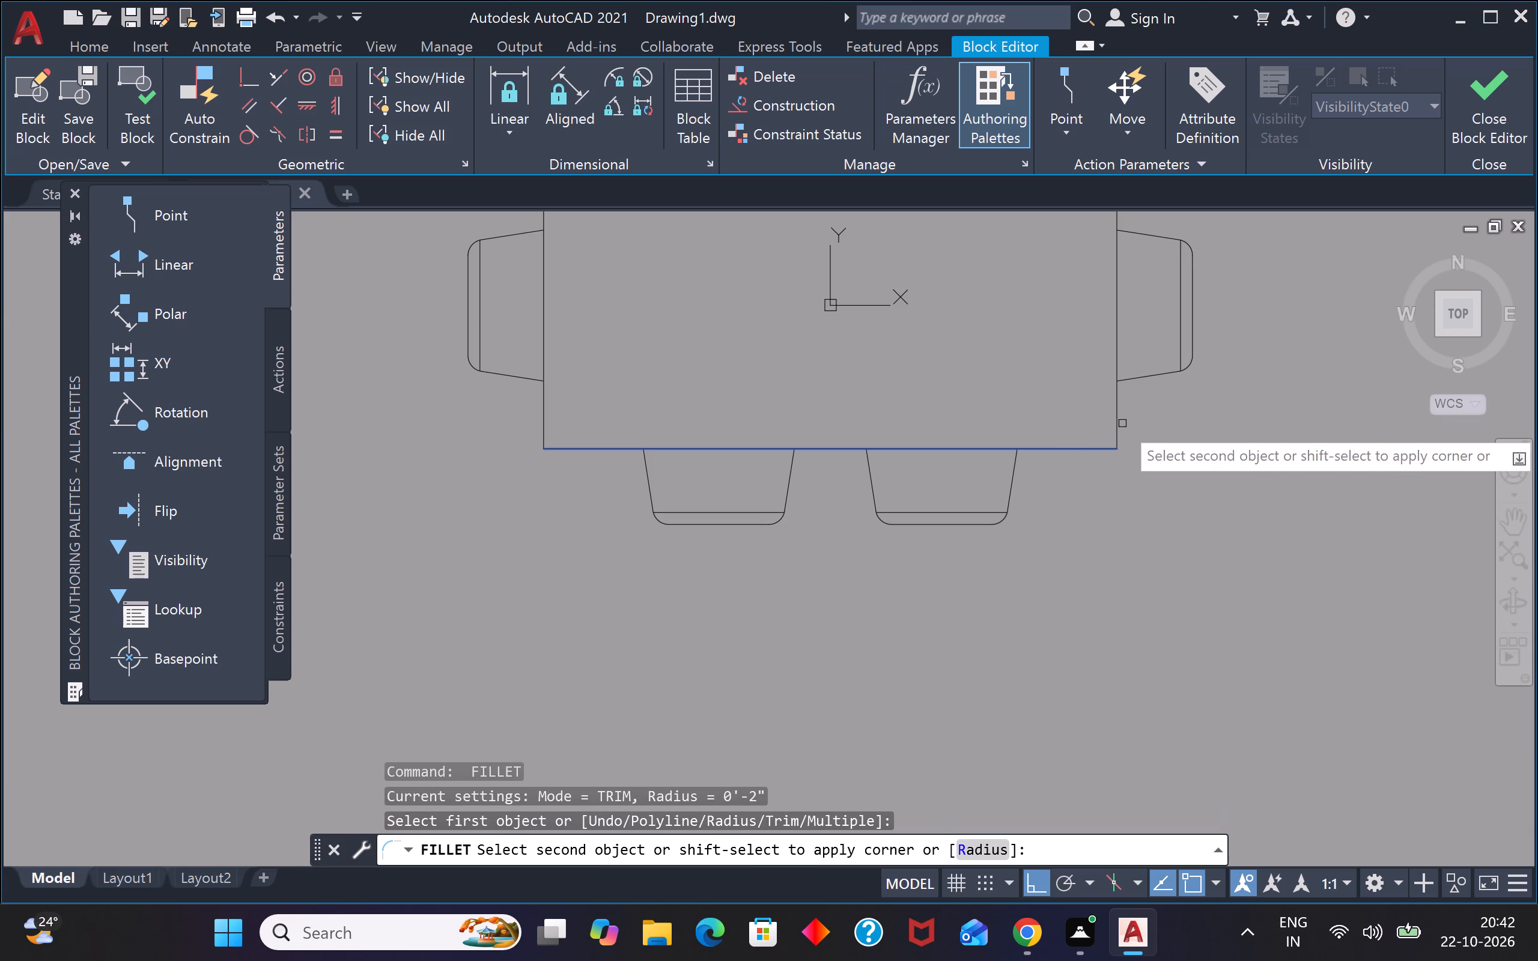
{"action": "left_click", "coordinate": [1119, 422]}
{"action": "key", "text": "space"}
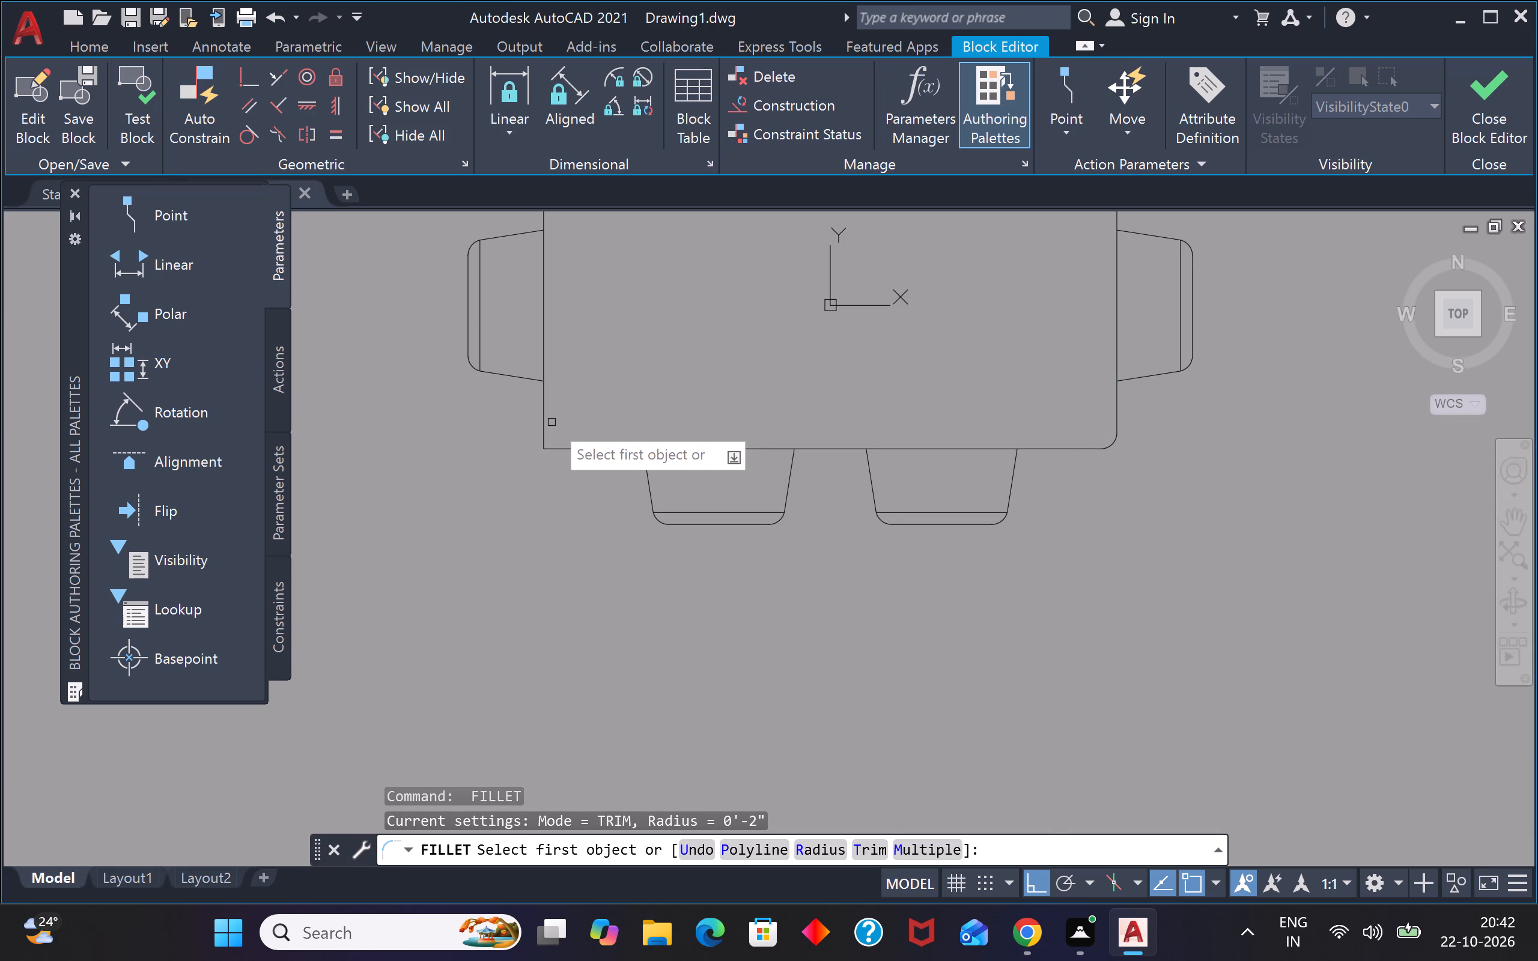
{"action": "left_click", "coordinate": [545, 422]}
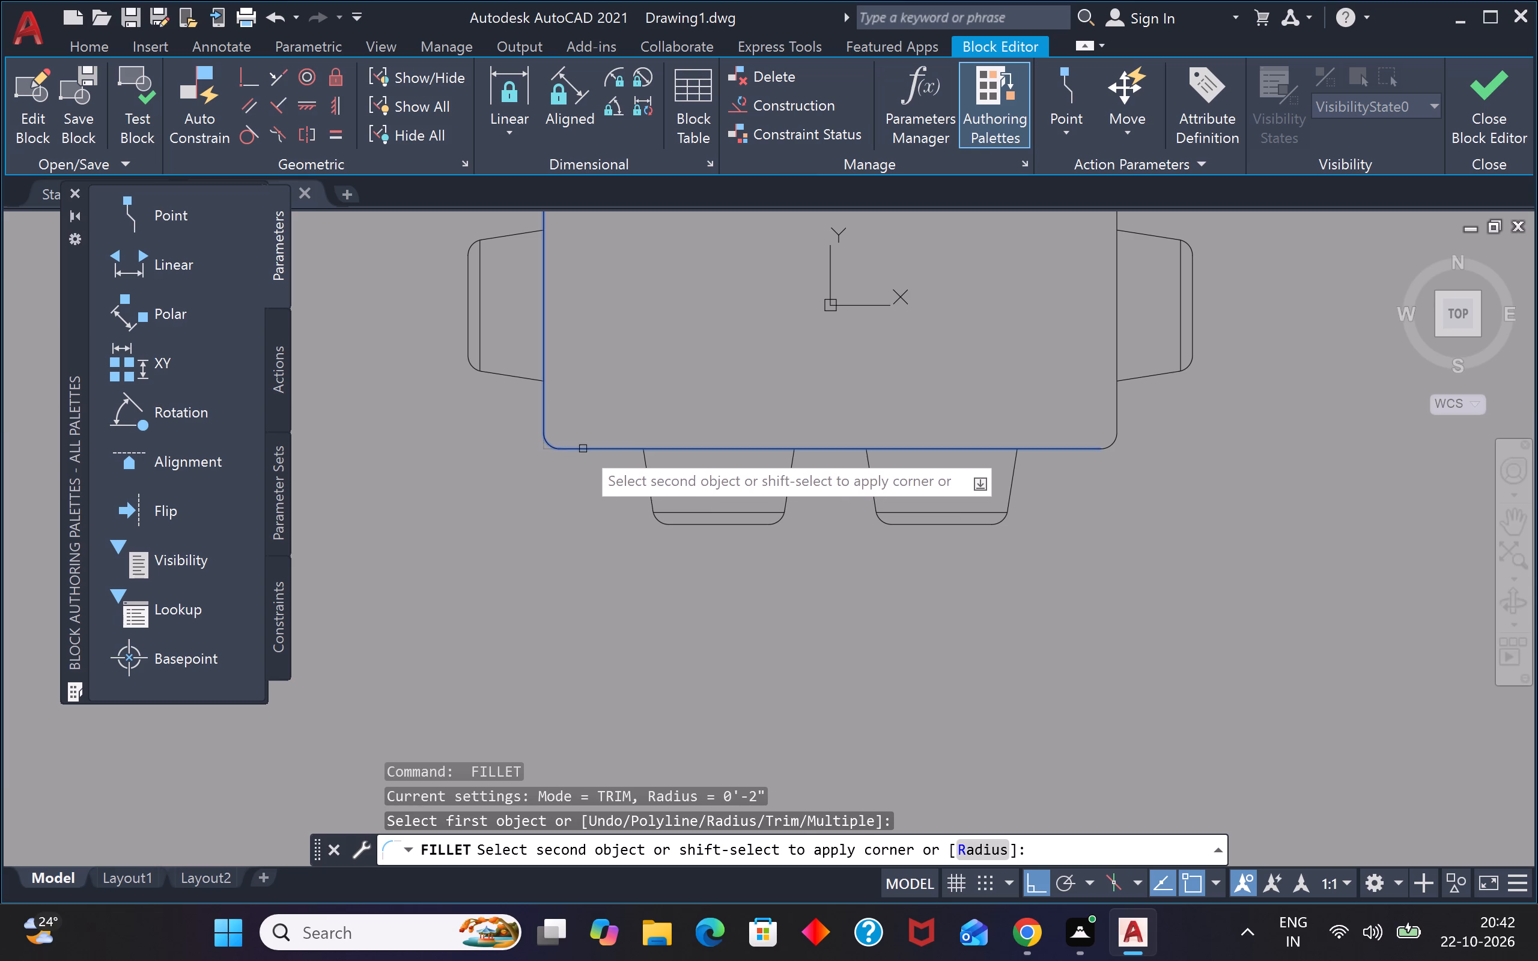
{"action": "left_click", "coordinate": [583, 449]}
{"action": "scroll", "coordinate": [609, 443], "scroll_direction": "down", "scroll_amount": 4}
{"action": "scroll", "coordinate": [672, 411], "scroll_direction": "up", "scroll_amount": 2}
{"action": "key", "text": "Escape"}
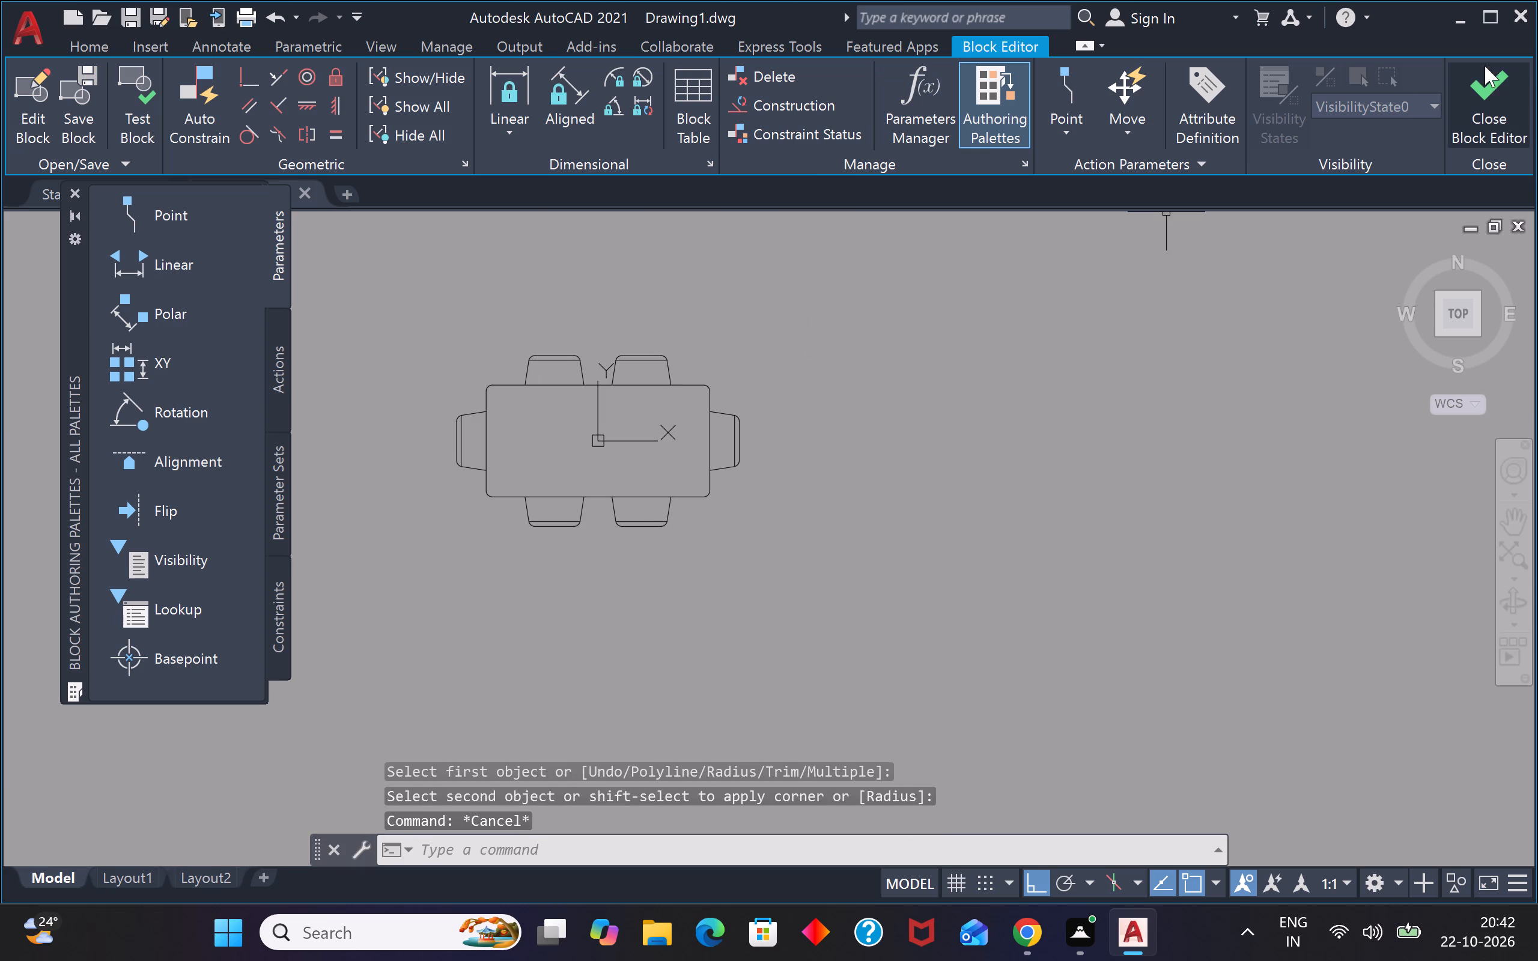
Close the block editor, saving the changes to the dining set block.
{"action": "left_click", "coordinate": [1518, 73]}
{"action": "left_click", "coordinate": [798, 404]}
{"action": "scroll", "coordinate": [810, 408], "scroll_direction": "down", "scroll_amount": 2}
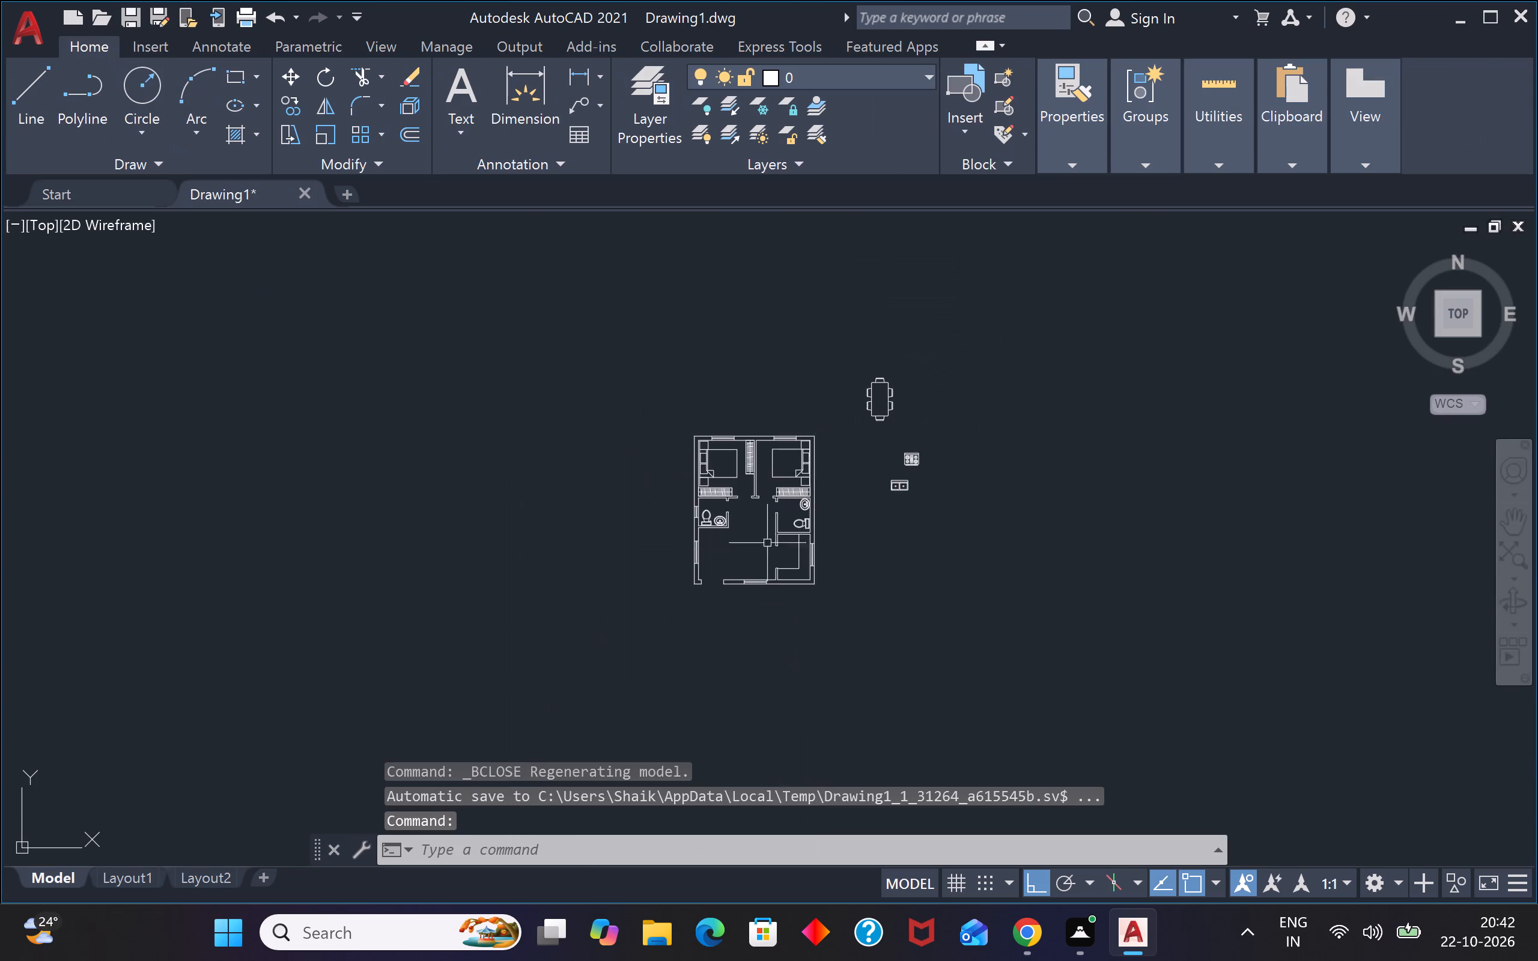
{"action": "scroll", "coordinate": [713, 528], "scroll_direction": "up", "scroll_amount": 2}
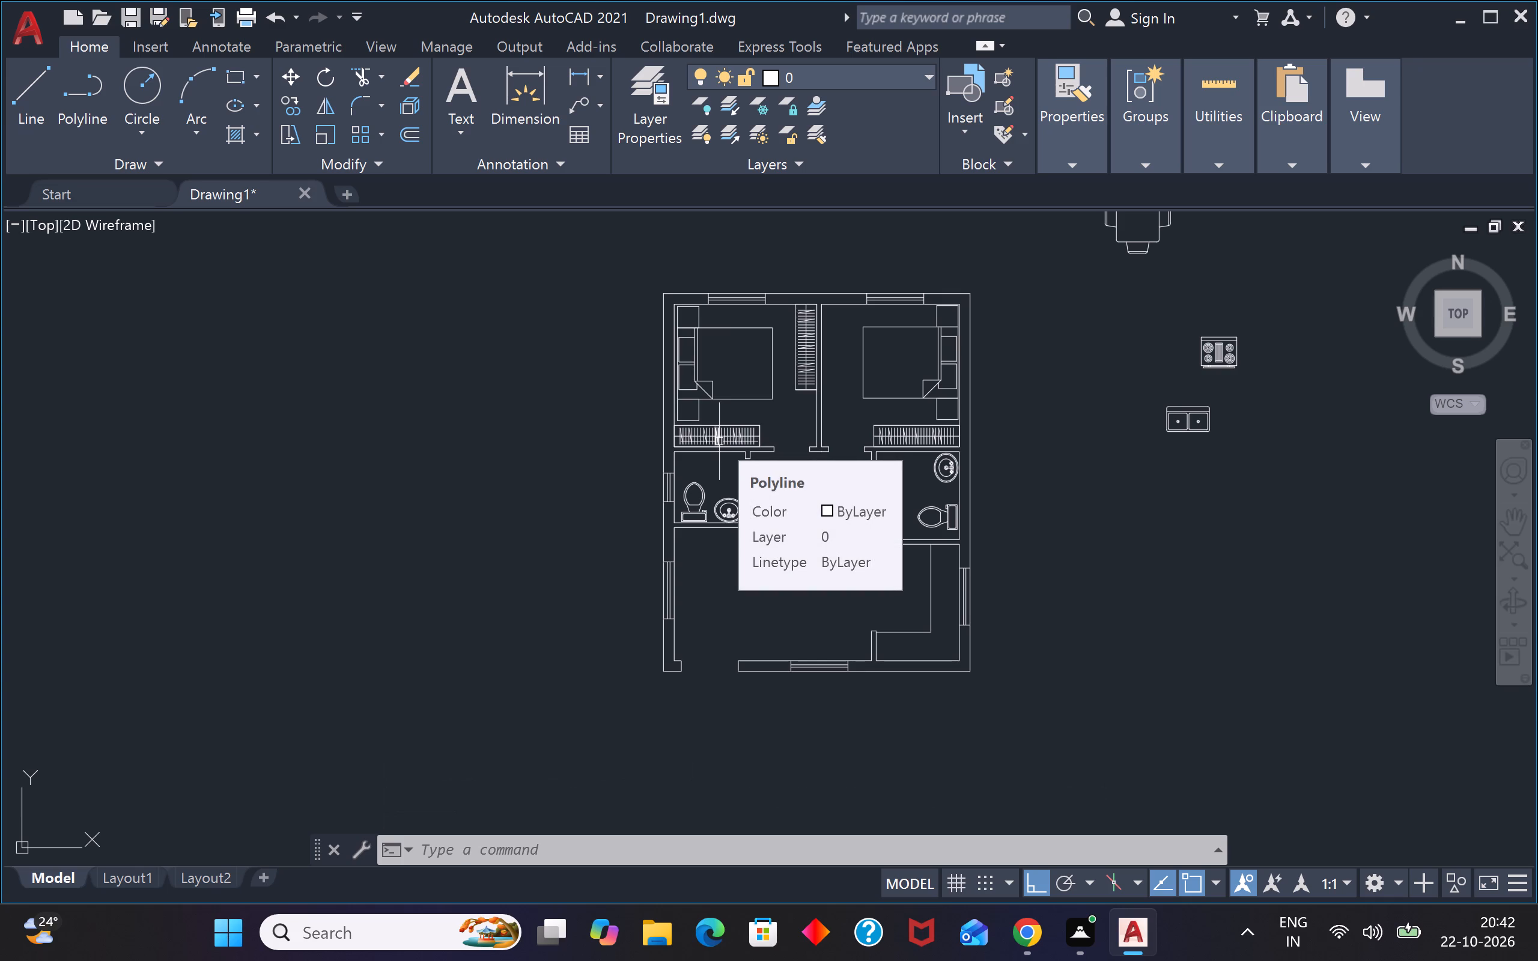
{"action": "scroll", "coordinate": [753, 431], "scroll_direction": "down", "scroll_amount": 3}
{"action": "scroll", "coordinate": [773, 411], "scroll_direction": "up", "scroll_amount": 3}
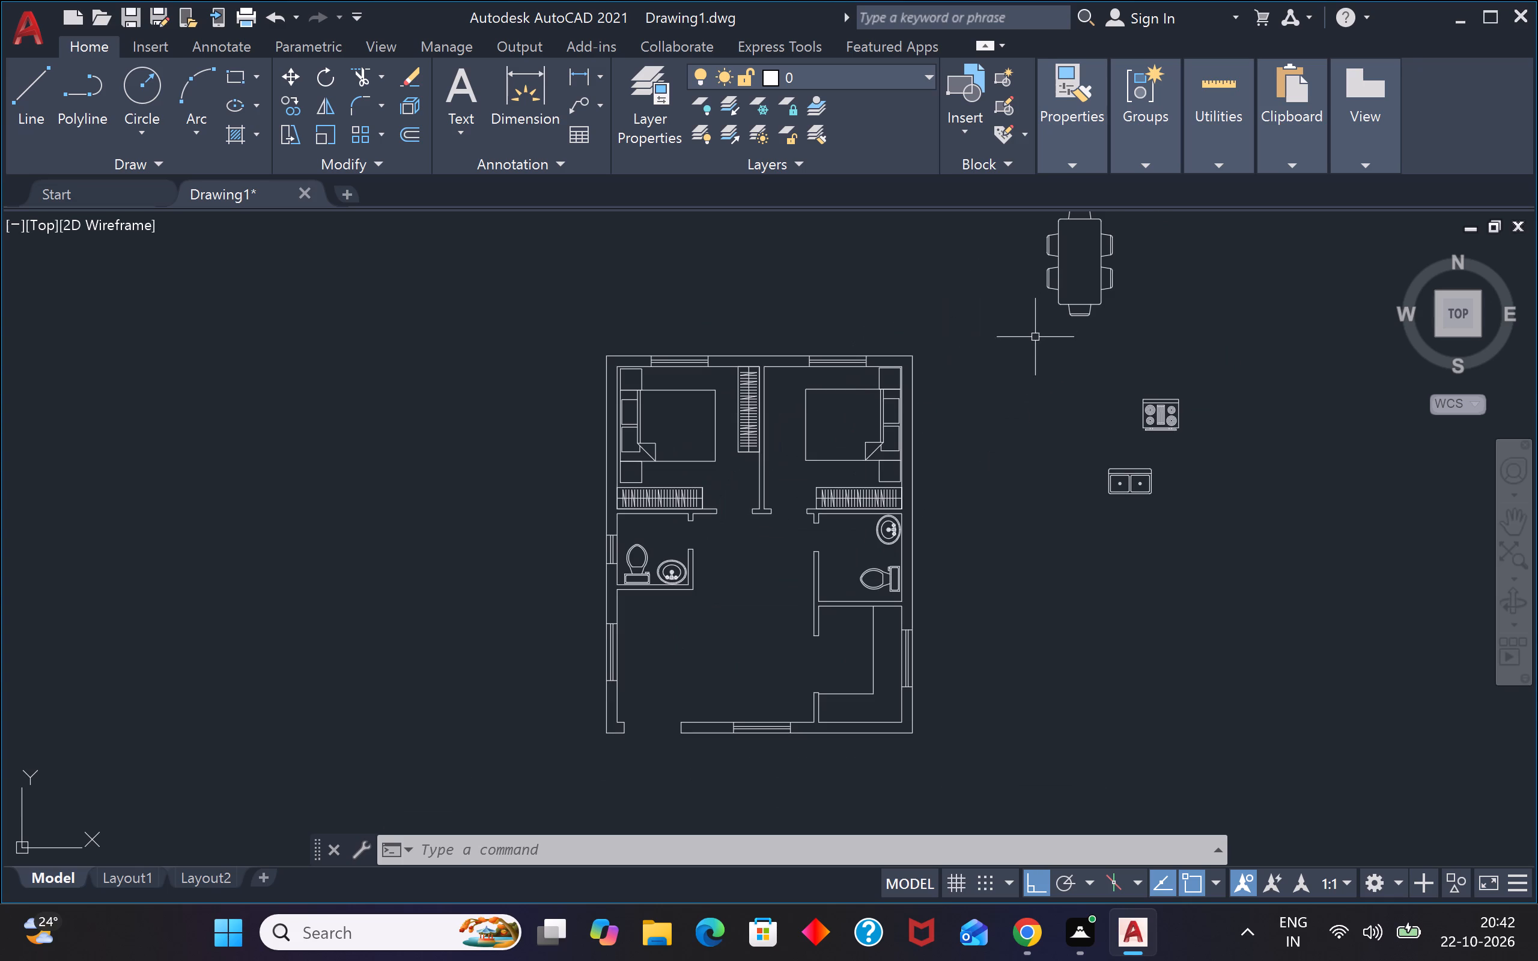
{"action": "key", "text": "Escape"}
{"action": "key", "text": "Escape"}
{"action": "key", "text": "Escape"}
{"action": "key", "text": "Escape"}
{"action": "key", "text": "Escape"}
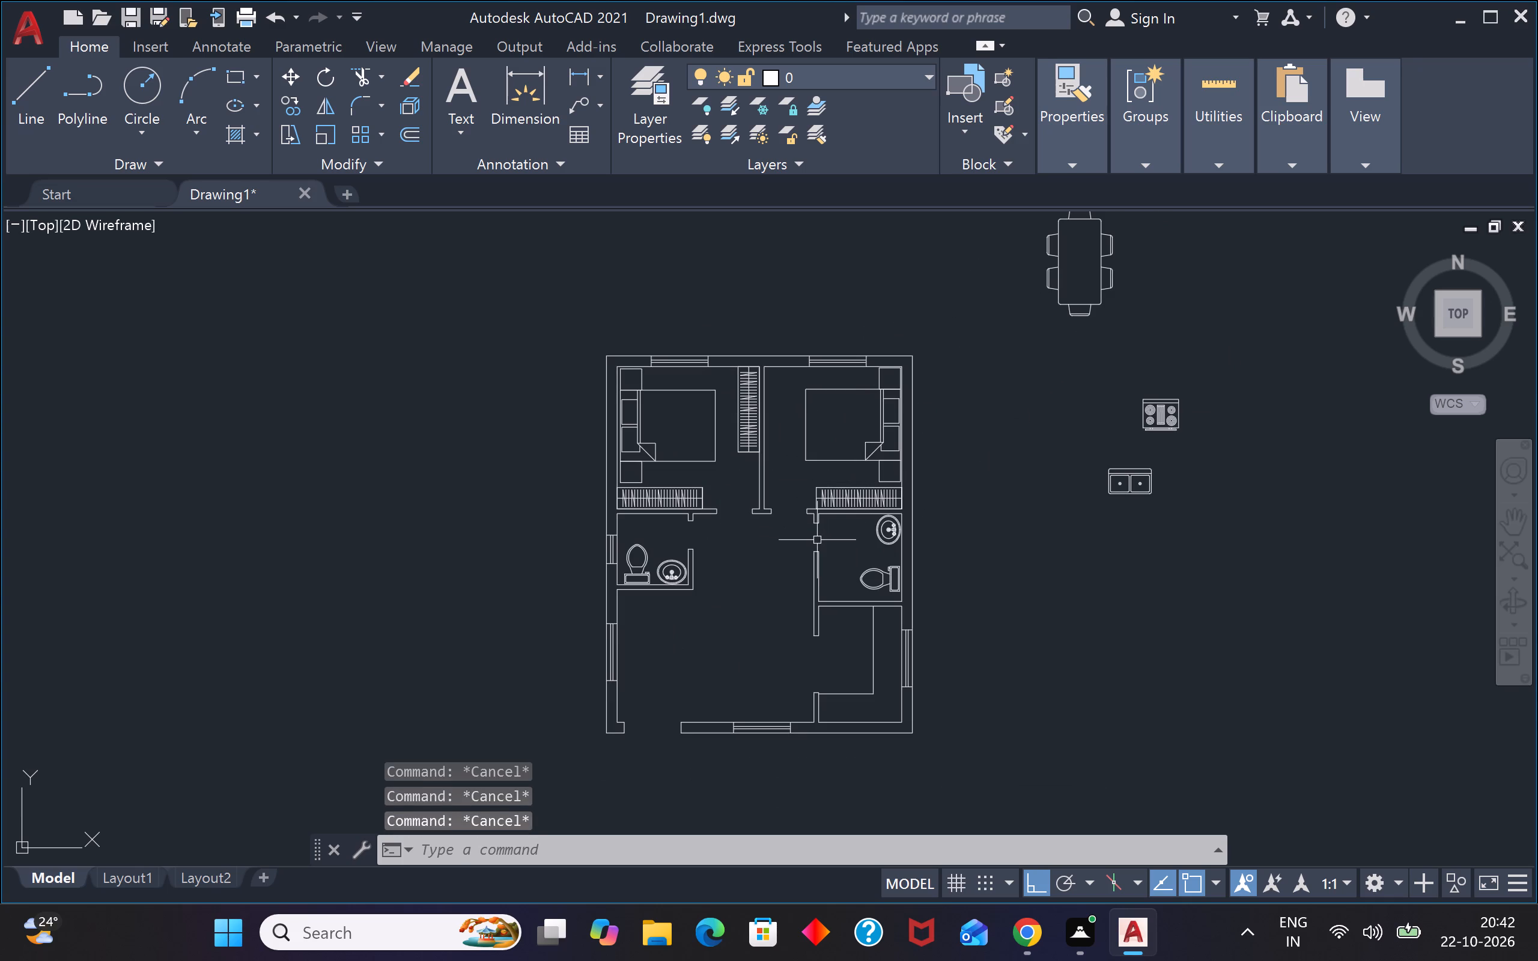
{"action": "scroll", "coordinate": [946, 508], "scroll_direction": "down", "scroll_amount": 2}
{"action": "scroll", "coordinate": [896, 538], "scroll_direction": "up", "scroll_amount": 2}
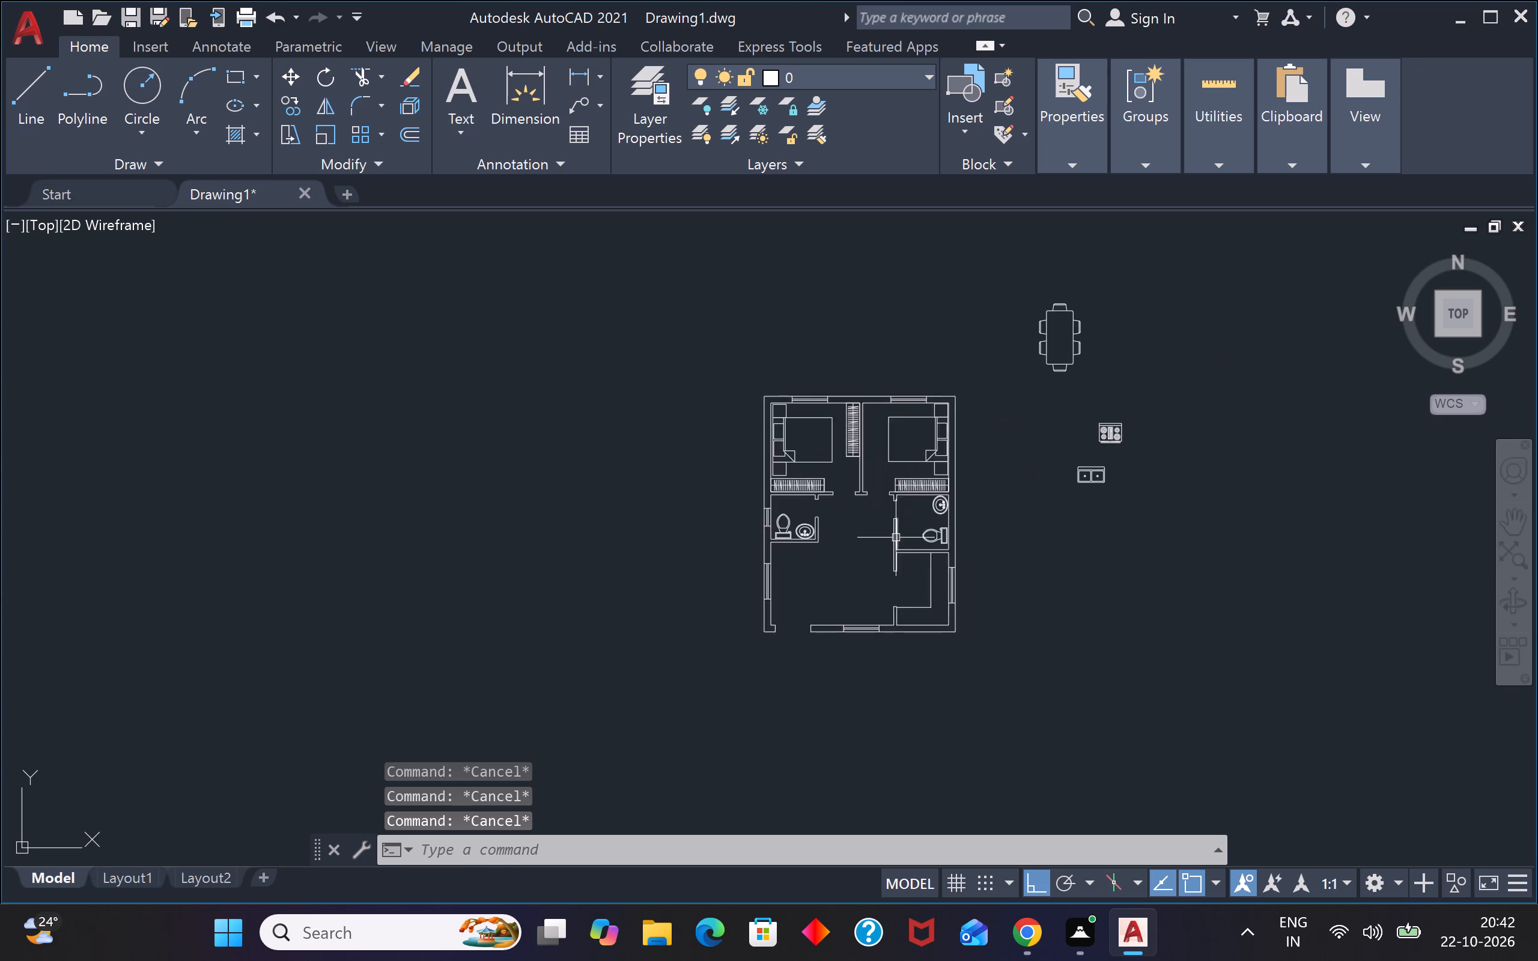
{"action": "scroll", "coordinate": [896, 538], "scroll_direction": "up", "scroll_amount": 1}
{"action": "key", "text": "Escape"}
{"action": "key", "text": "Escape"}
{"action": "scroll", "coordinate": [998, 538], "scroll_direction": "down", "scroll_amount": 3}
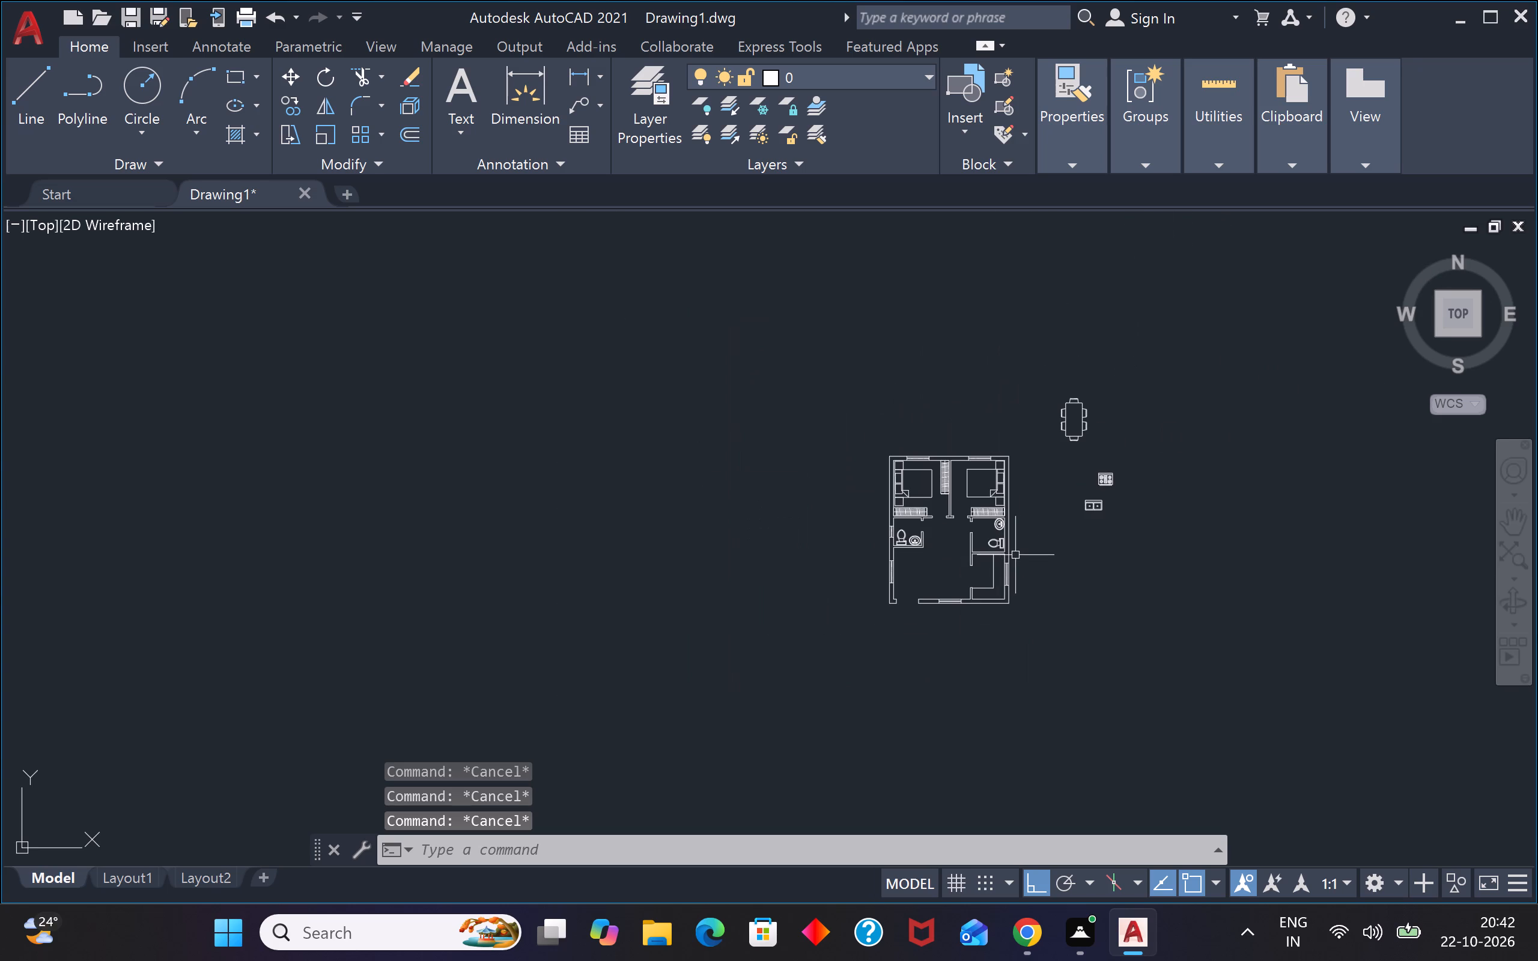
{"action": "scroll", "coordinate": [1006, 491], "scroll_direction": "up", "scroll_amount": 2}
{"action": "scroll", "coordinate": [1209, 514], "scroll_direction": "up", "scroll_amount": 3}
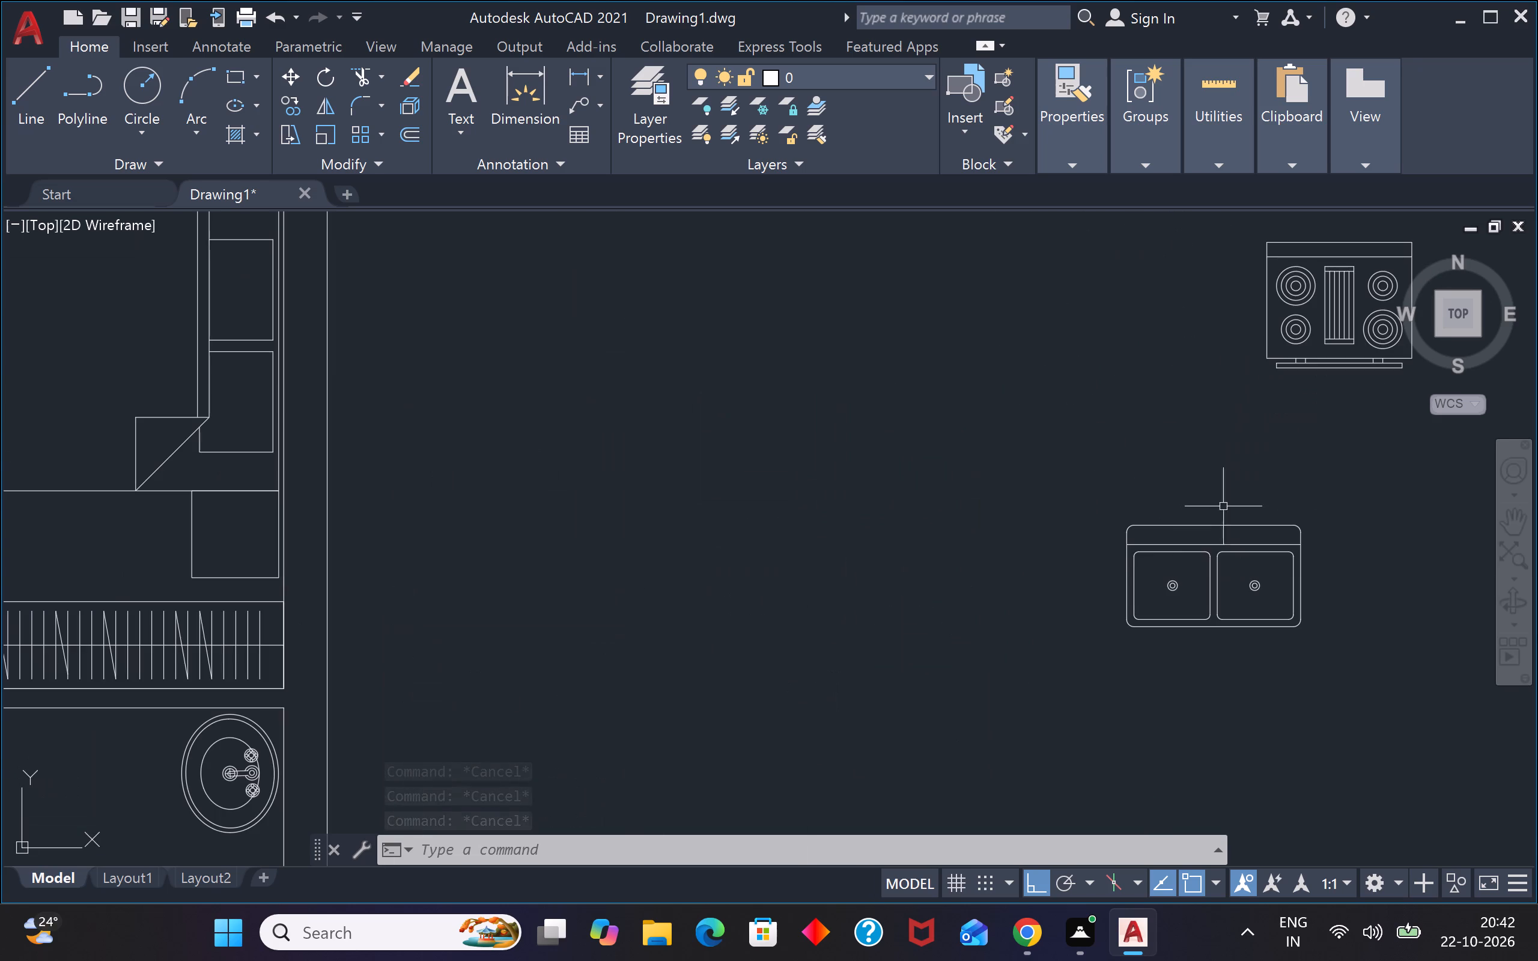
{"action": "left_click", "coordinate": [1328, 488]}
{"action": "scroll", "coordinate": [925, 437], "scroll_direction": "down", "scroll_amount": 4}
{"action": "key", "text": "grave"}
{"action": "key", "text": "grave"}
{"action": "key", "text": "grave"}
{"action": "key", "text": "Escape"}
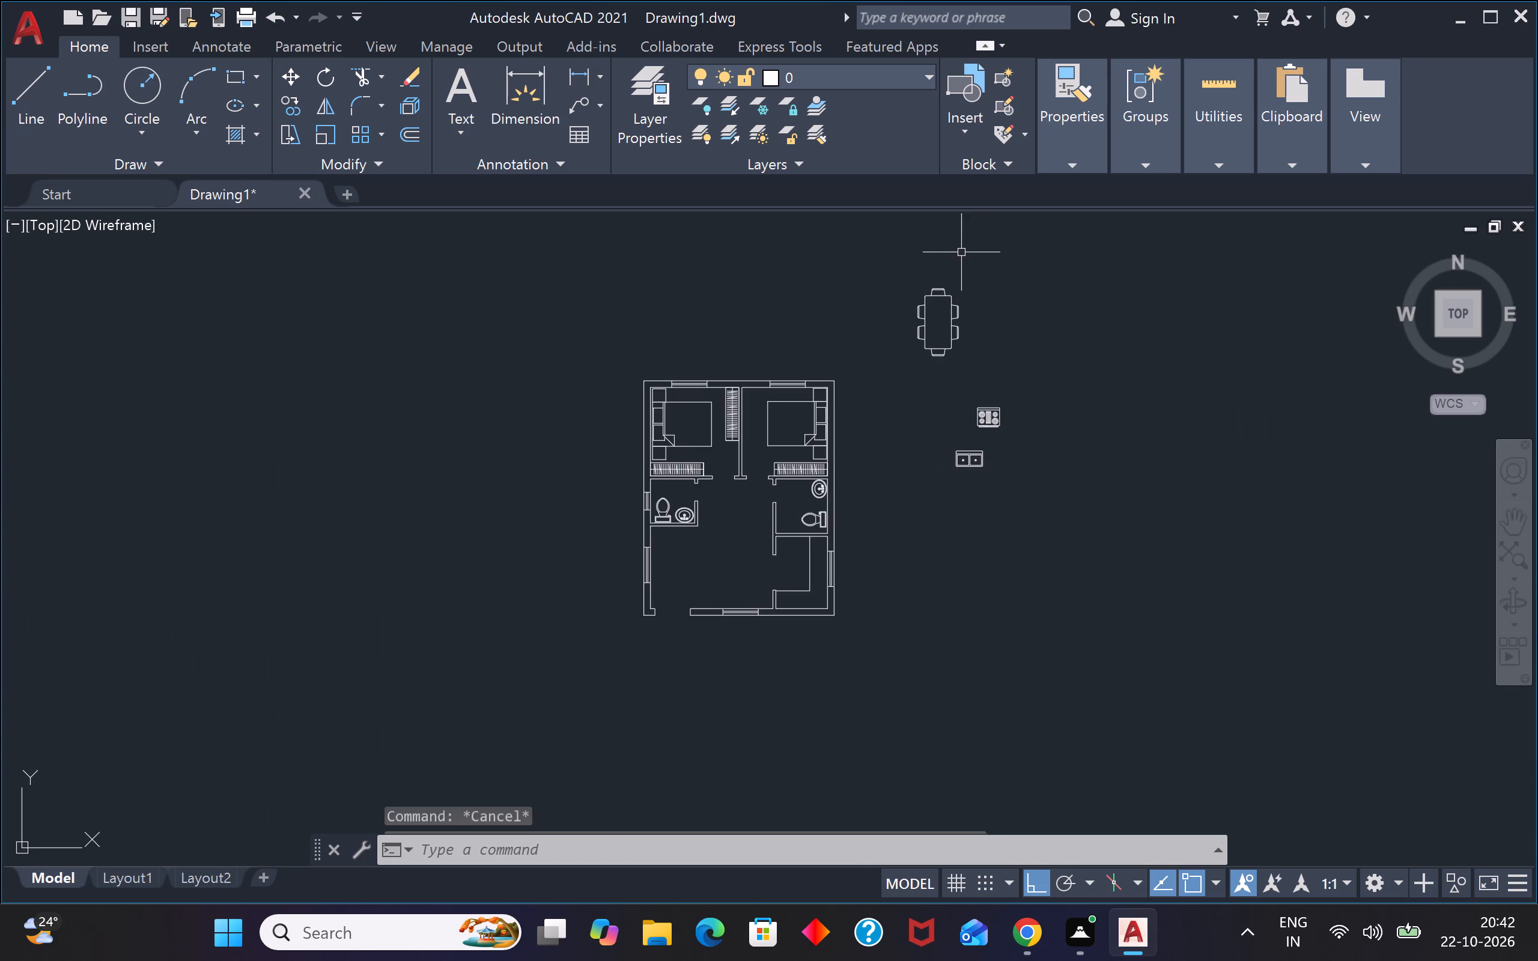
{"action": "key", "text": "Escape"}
Move the dining set block, with ortho off, from outside the plan into the open living area beside the kitchen partition.
{"action": "left_click_drag", "start_coordinate": [985, 264], "coordinate": [985, 289]}
{"action": "left_click", "coordinate": [906, 377]}
{"action": "key", "text": "m"}
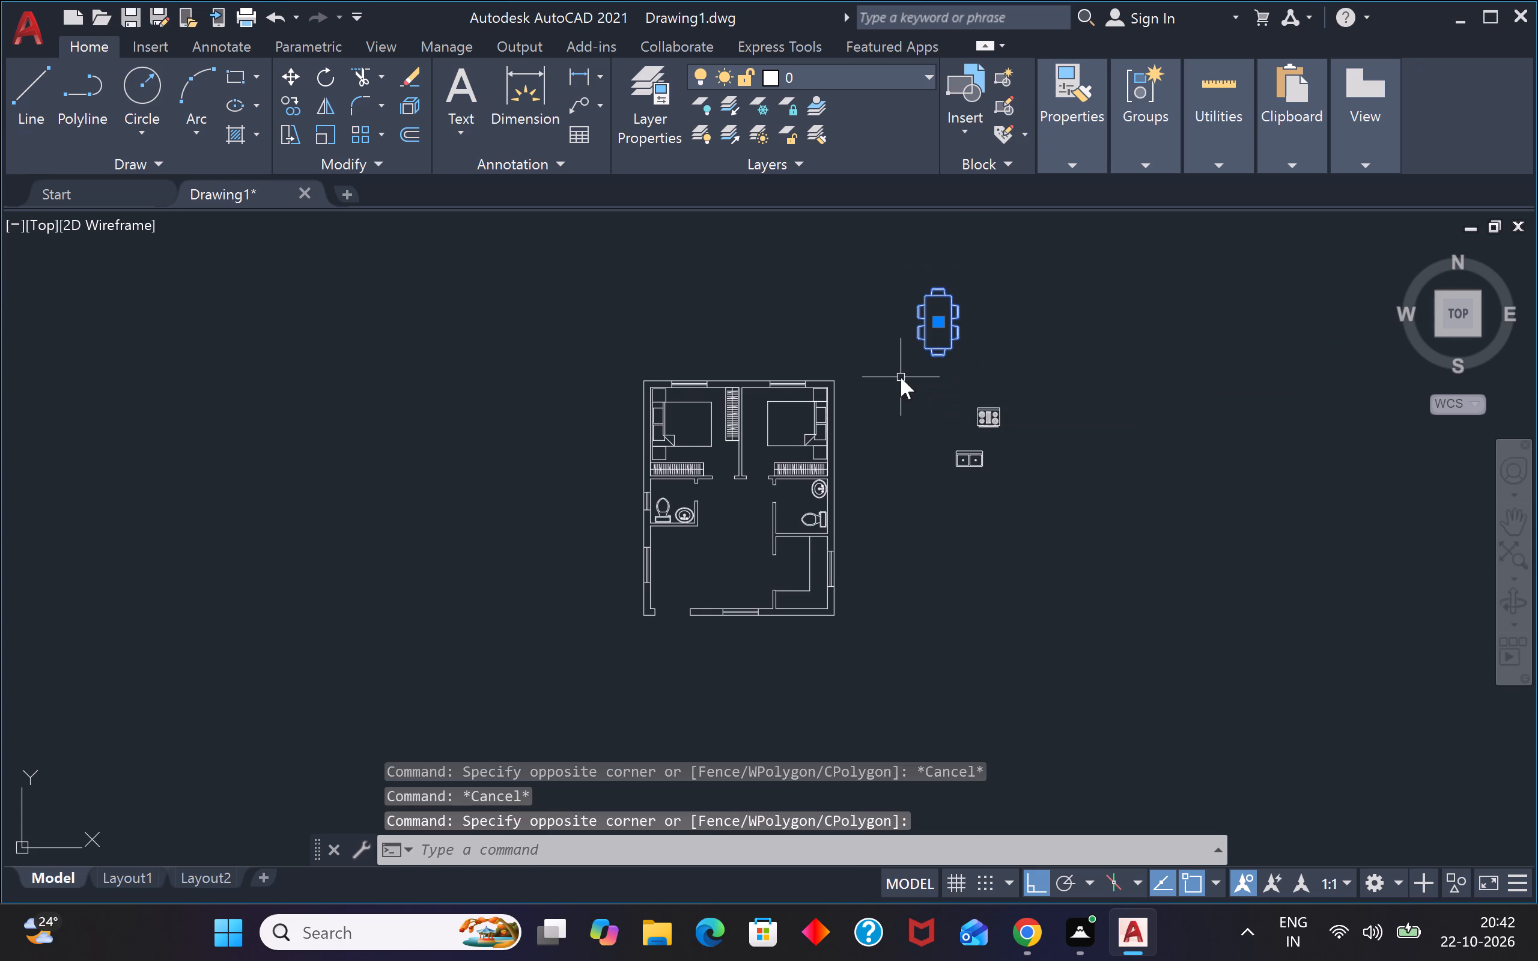
{"action": "key", "text": "space"}
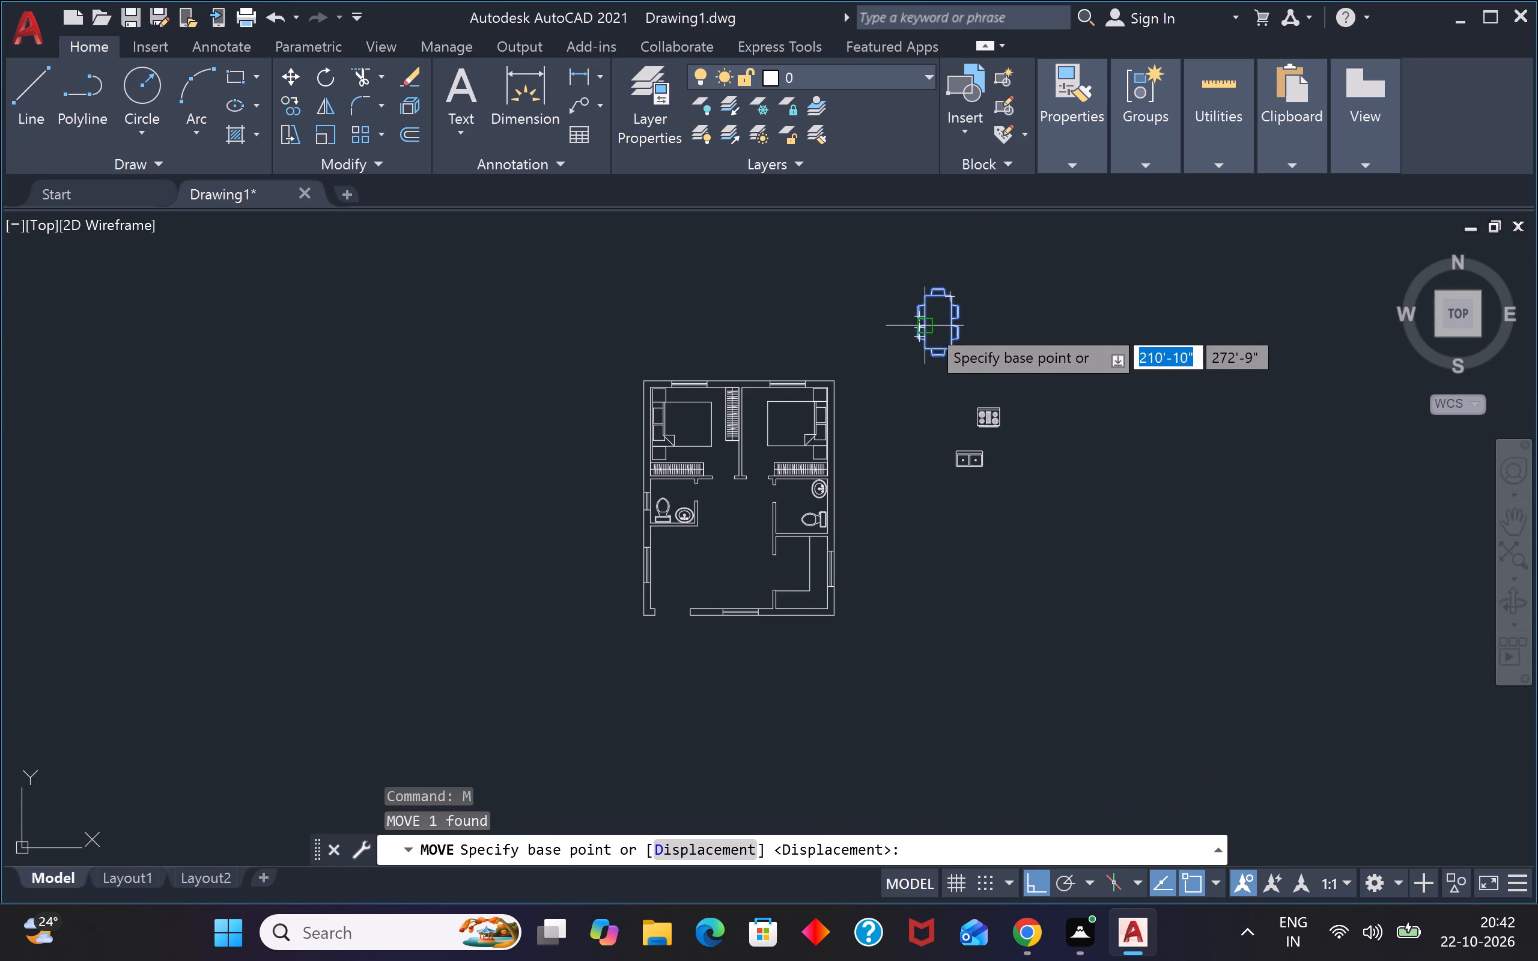
{"action": "left_click", "coordinate": [935, 315]}
{"action": "scroll", "coordinate": [930, 357], "scroll_direction": "down", "scroll_amount": 3}
{"action": "scroll", "coordinate": [849, 437], "scroll_direction": "up", "scroll_amount": 3}
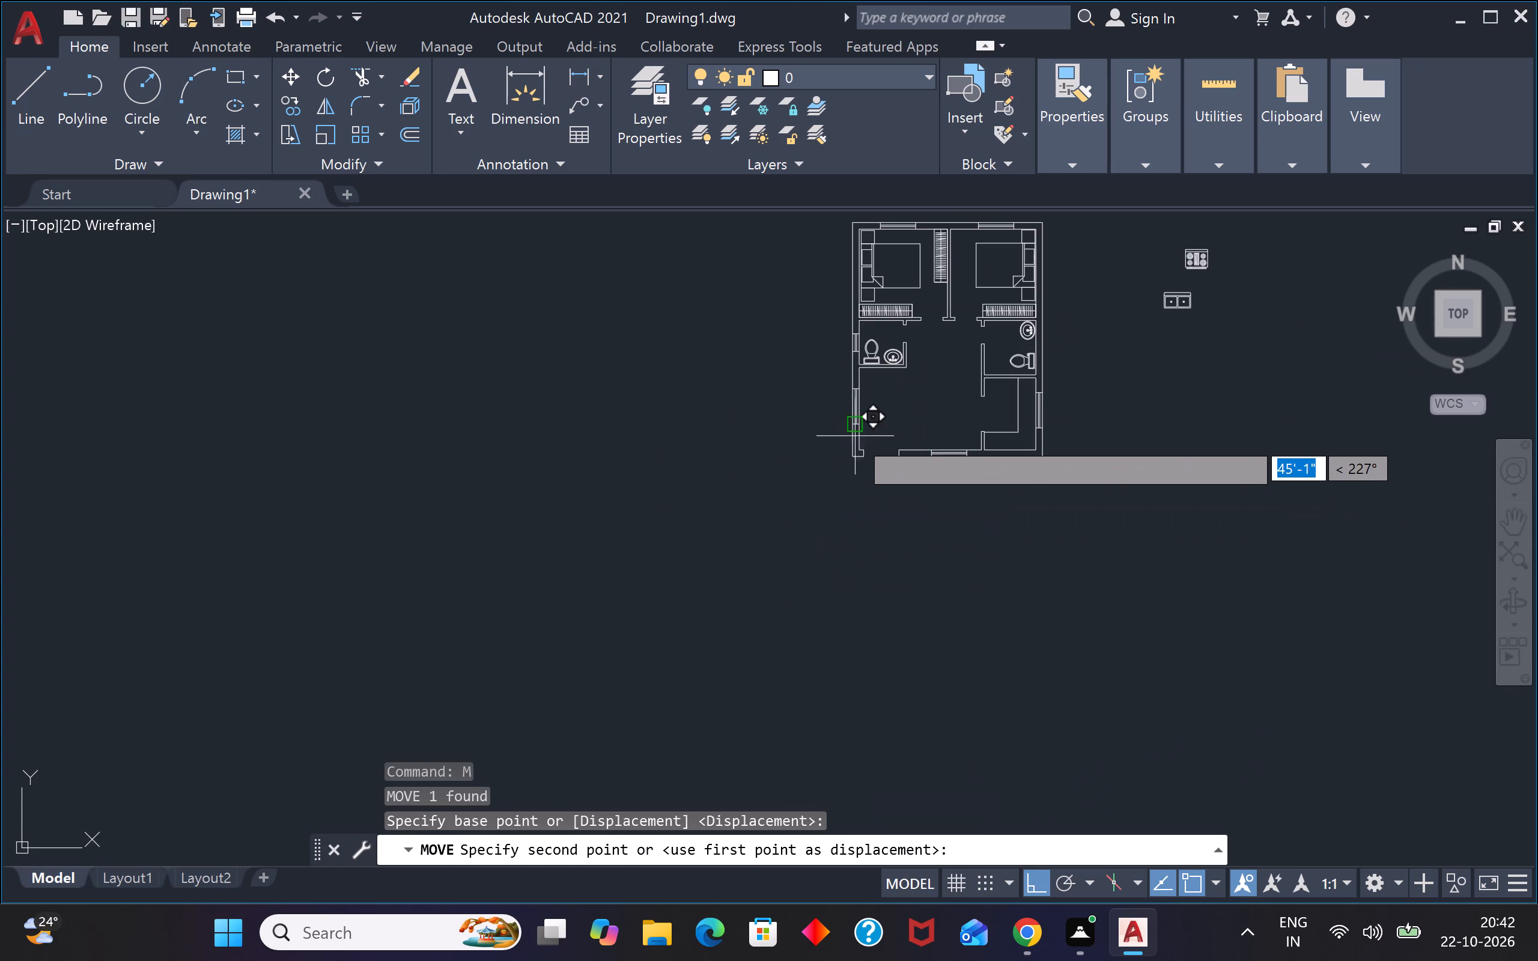
{"action": "key", "text": "F8"}
{"action": "scroll", "coordinate": [936, 419], "scroll_direction": "up", "scroll_amount": 2}
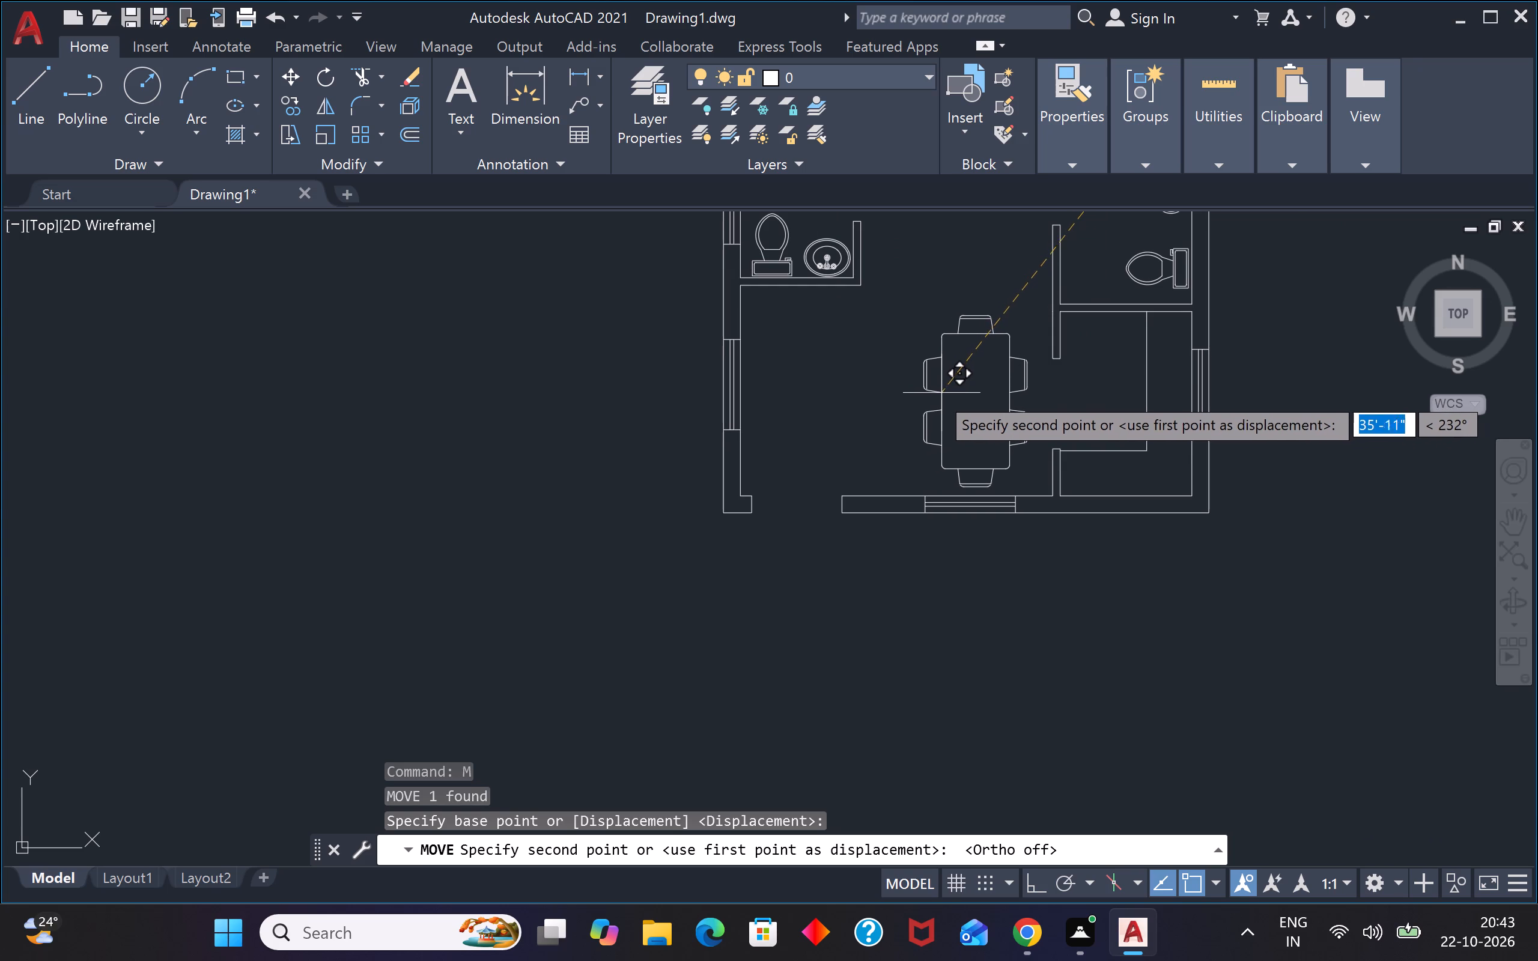
{"action": "scroll", "coordinate": [932, 392], "scroll_direction": "down", "scroll_amount": 1}
{"action": "scroll", "coordinate": [936, 380], "scroll_direction": "up", "scroll_amount": 3}
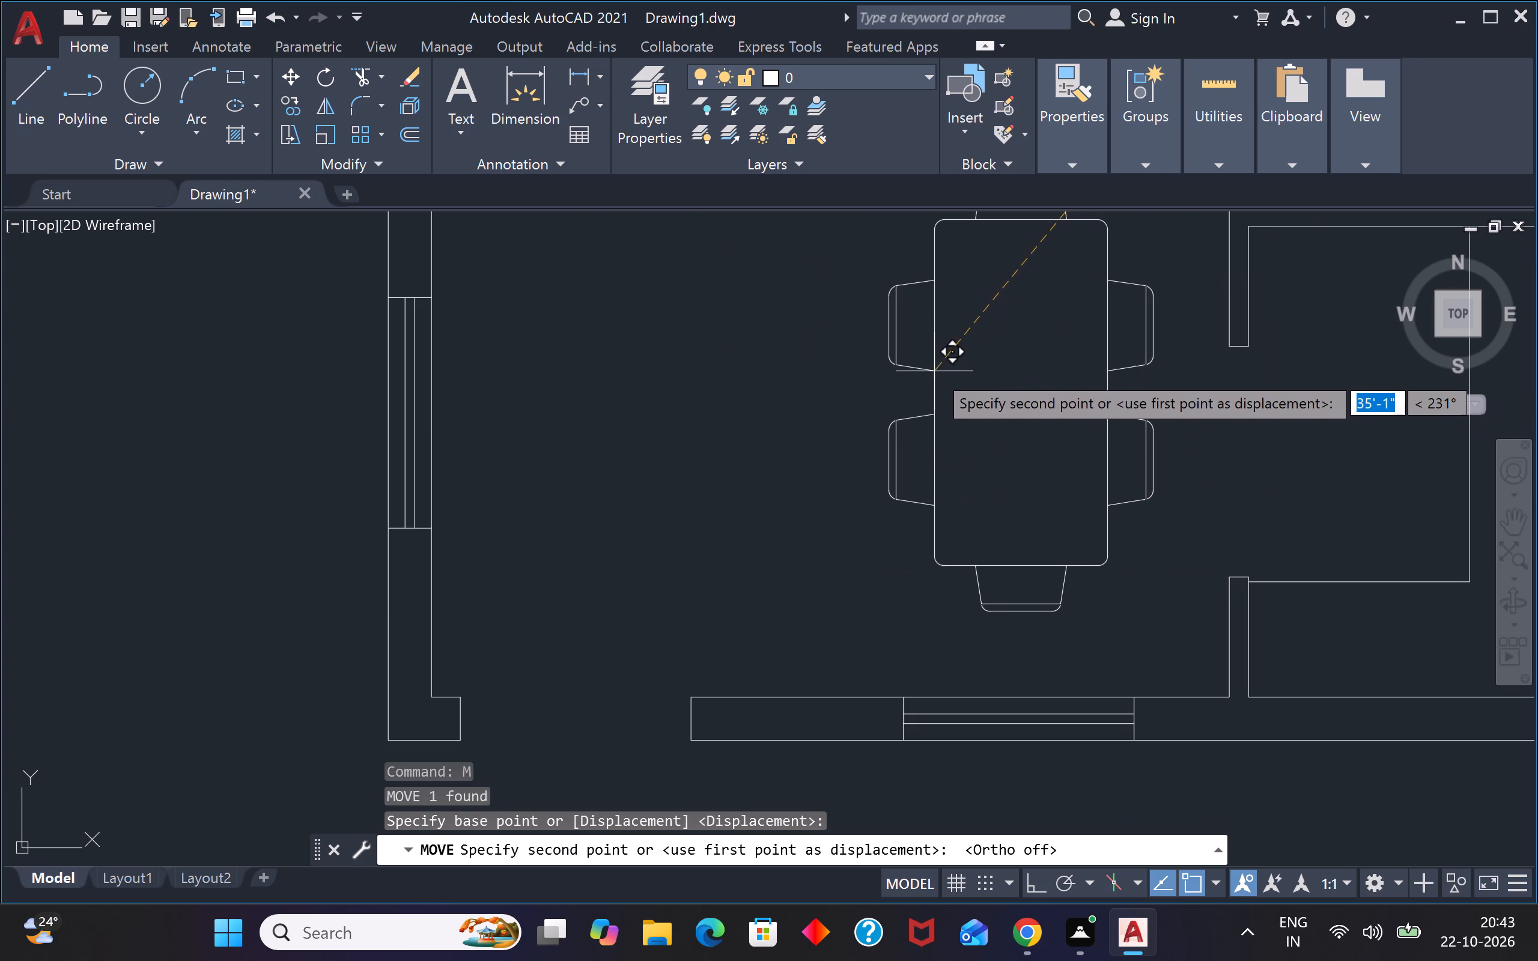
{"action": "scroll", "coordinate": [934, 371], "scroll_direction": "down", "scroll_amount": 2}
{"action": "left_click", "coordinate": [942, 335]}
{"action": "key", "text": "Escape"}
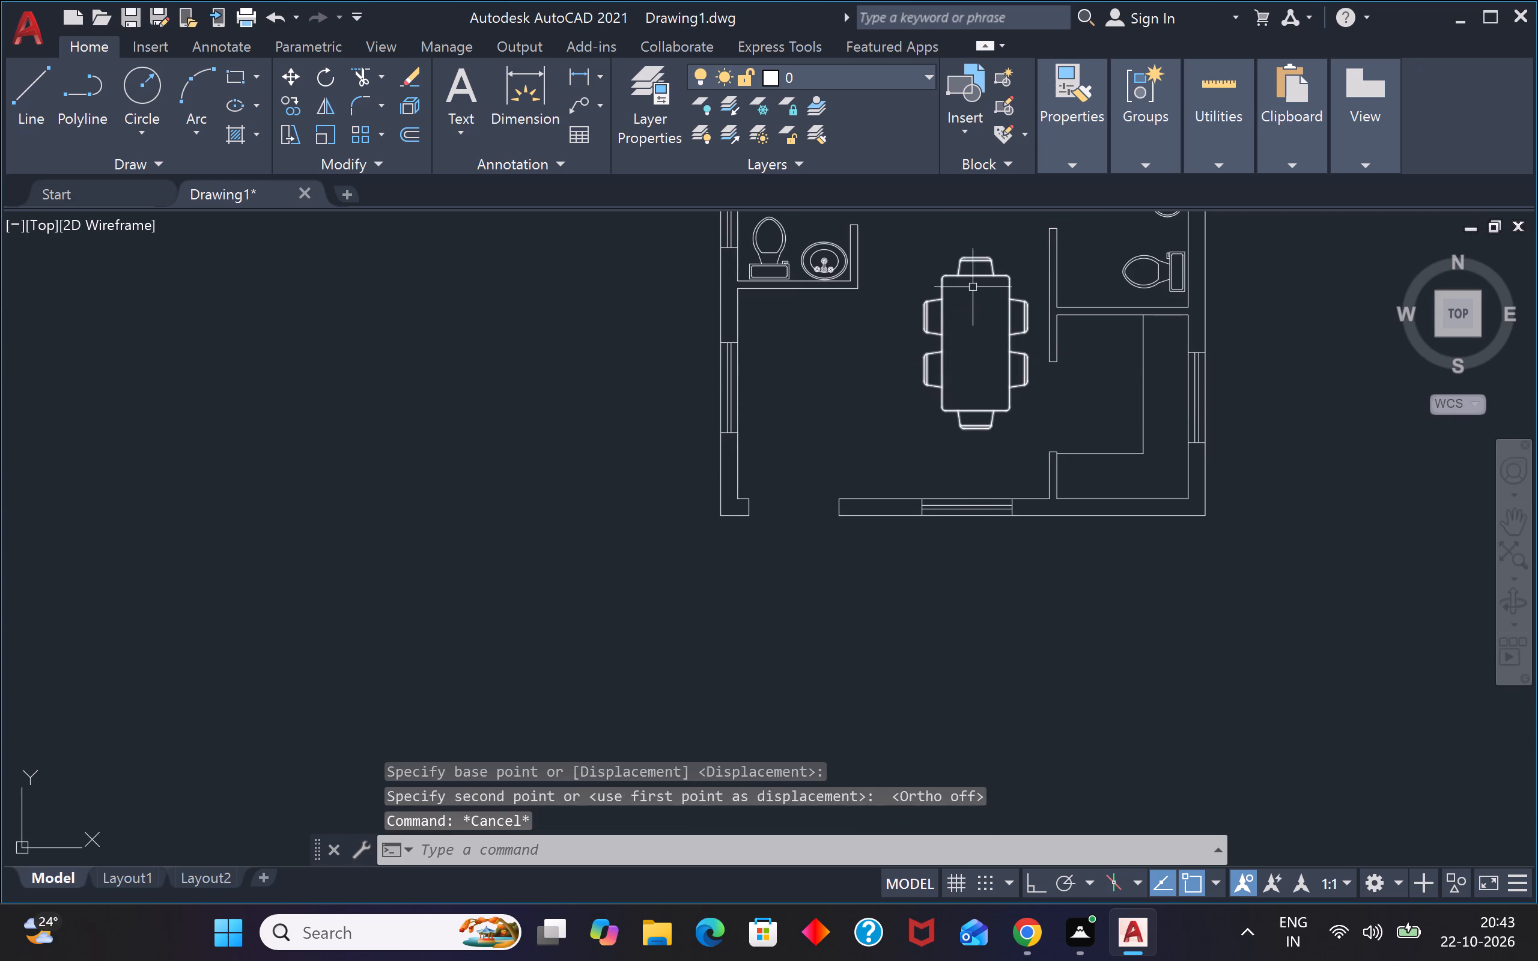
Scale the dining set block down by eye, using the tabletop's lower-left corner as base point.
{"action": "left_click", "coordinate": [975, 277]}
{"action": "key", "text": "s"}
{"action": "key", "text": "c"}
{"action": "key", "text": "space"}
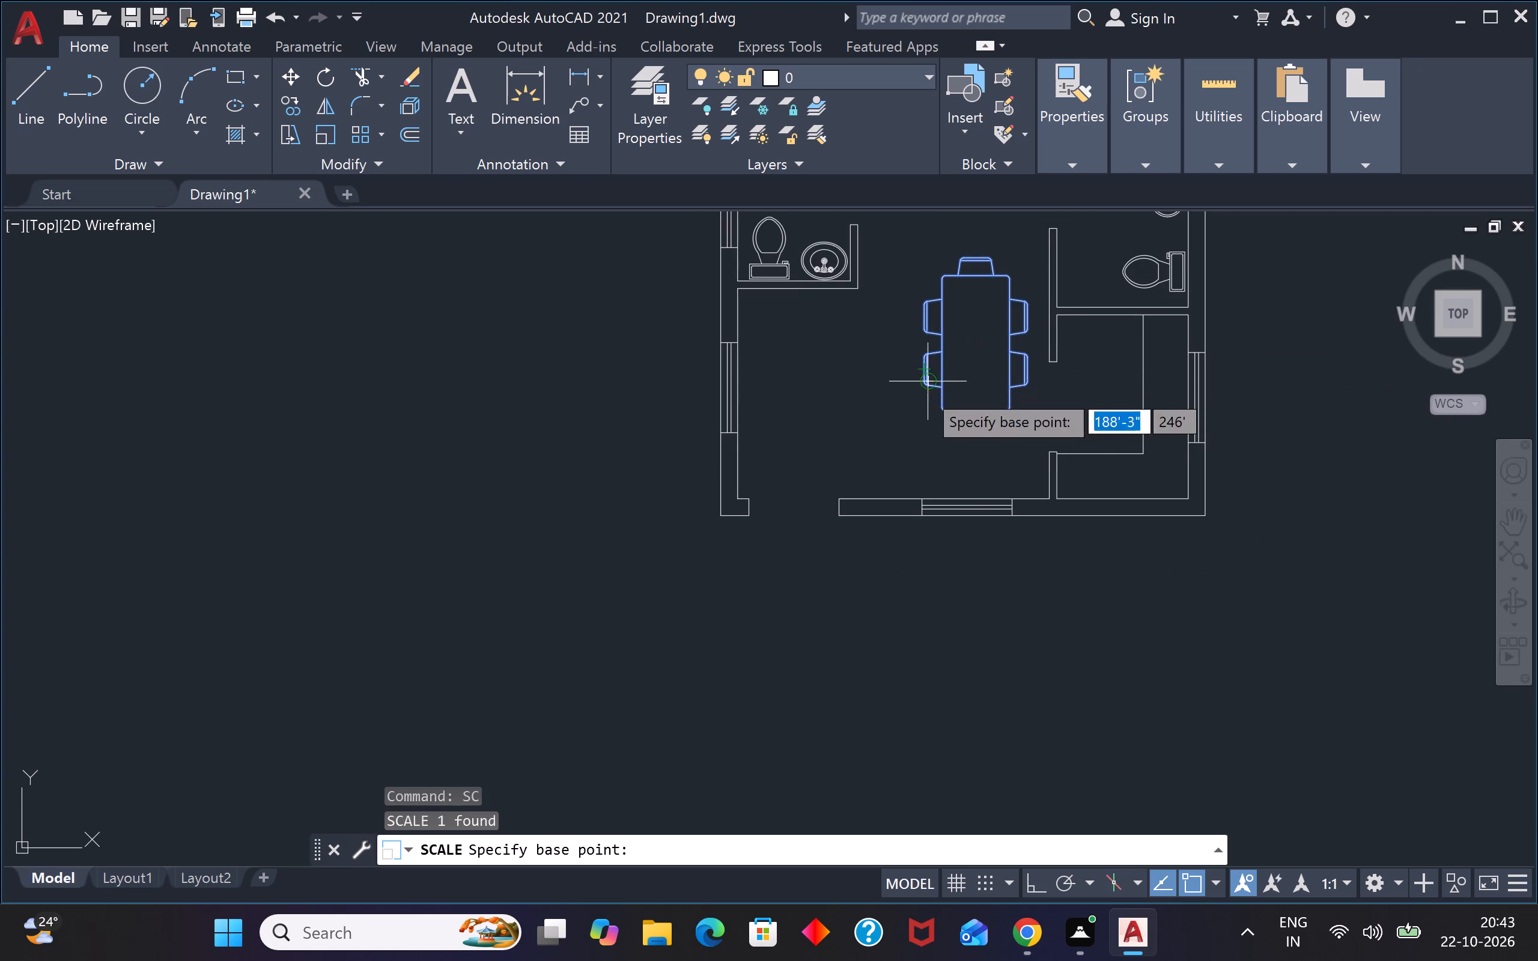
{"action": "left_click", "coordinate": [938, 407]}
{"action": "left_click", "coordinate": [981, 363]}
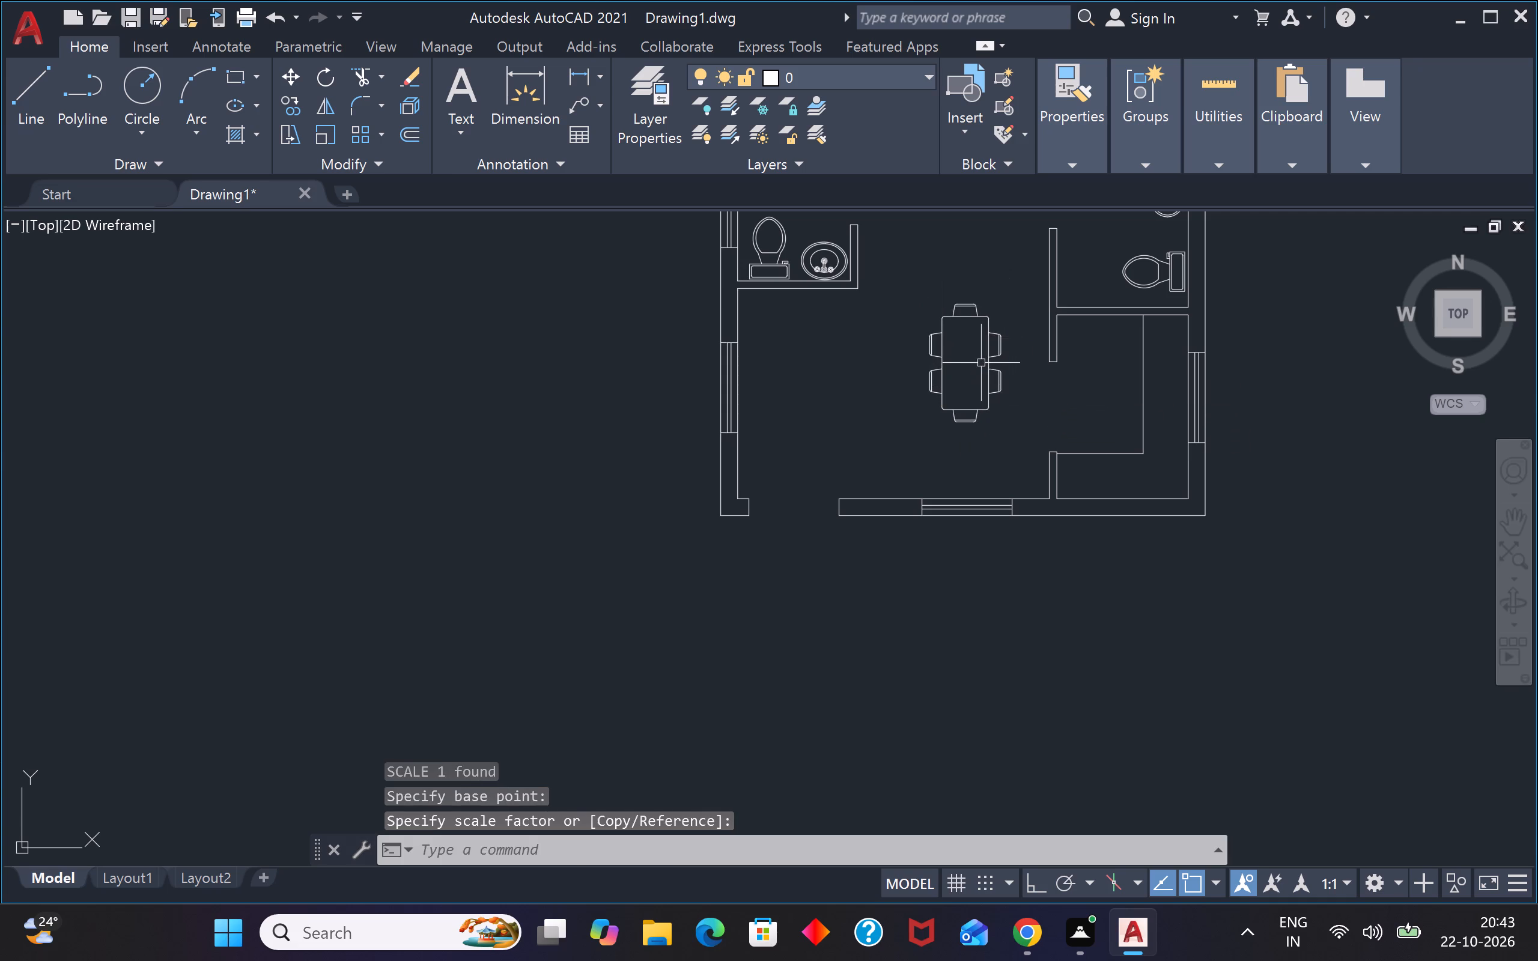
Reposition the reduced dining set in the open area between the left bathroom and the kitchen partition, just clear of the partition.
{"action": "left_click_drag", "start_coordinate": [1006, 276], "coordinate": [996, 309]}
{"action": "left_click", "coordinate": [944, 390]}
{"action": "key", "text": "m"}
{"action": "key", "text": "space"}
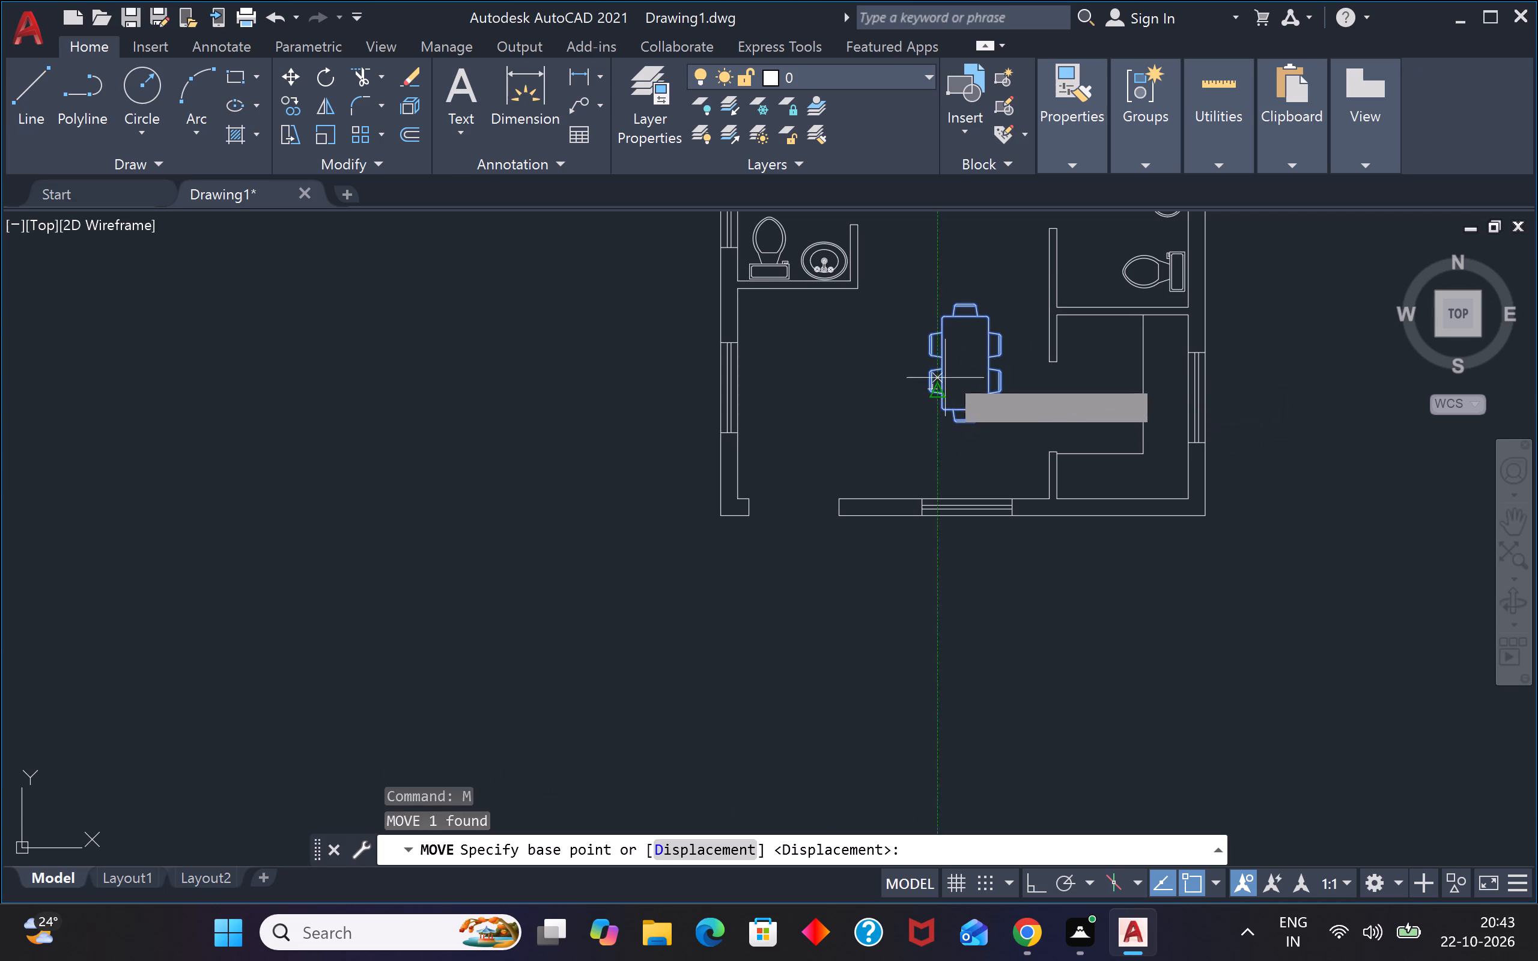
{"action": "left_click", "coordinate": [960, 359]}
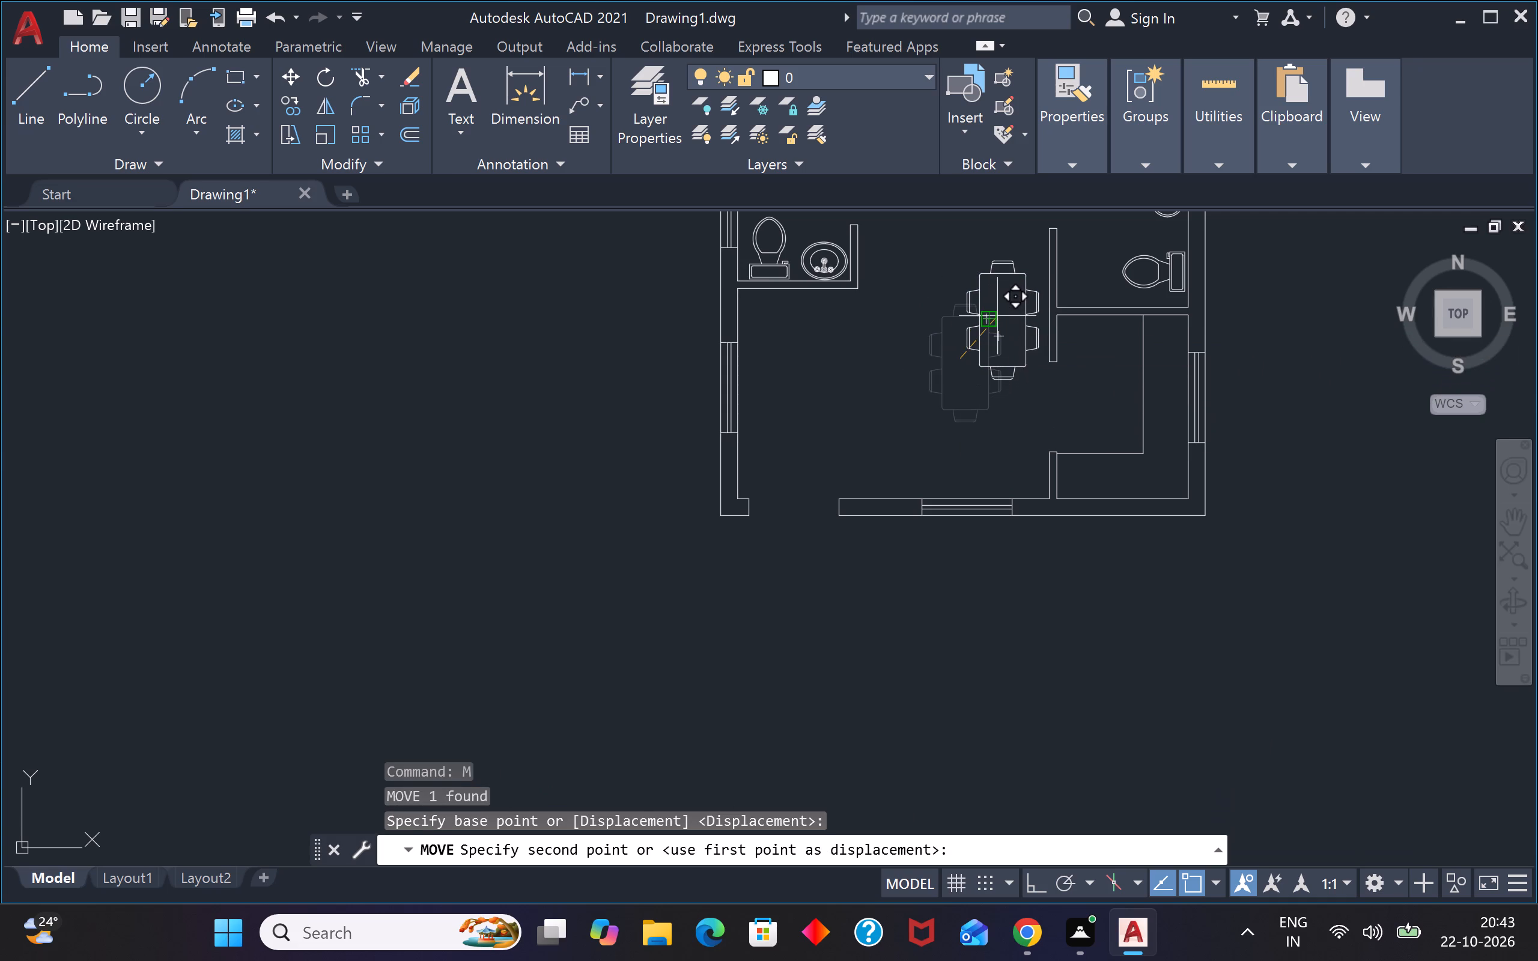
{"action": "left_click", "coordinate": [997, 316]}
{"action": "scroll", "coordinate": [935, 423], "scroll_direction": "down", "scroll_amount": 3}
{"action": "scroll", "coordinate": [966, 372], "scroll_direction": "up", "scroll_amount": 3}
{"action": "left_click", "coordinate": [911, 426]}
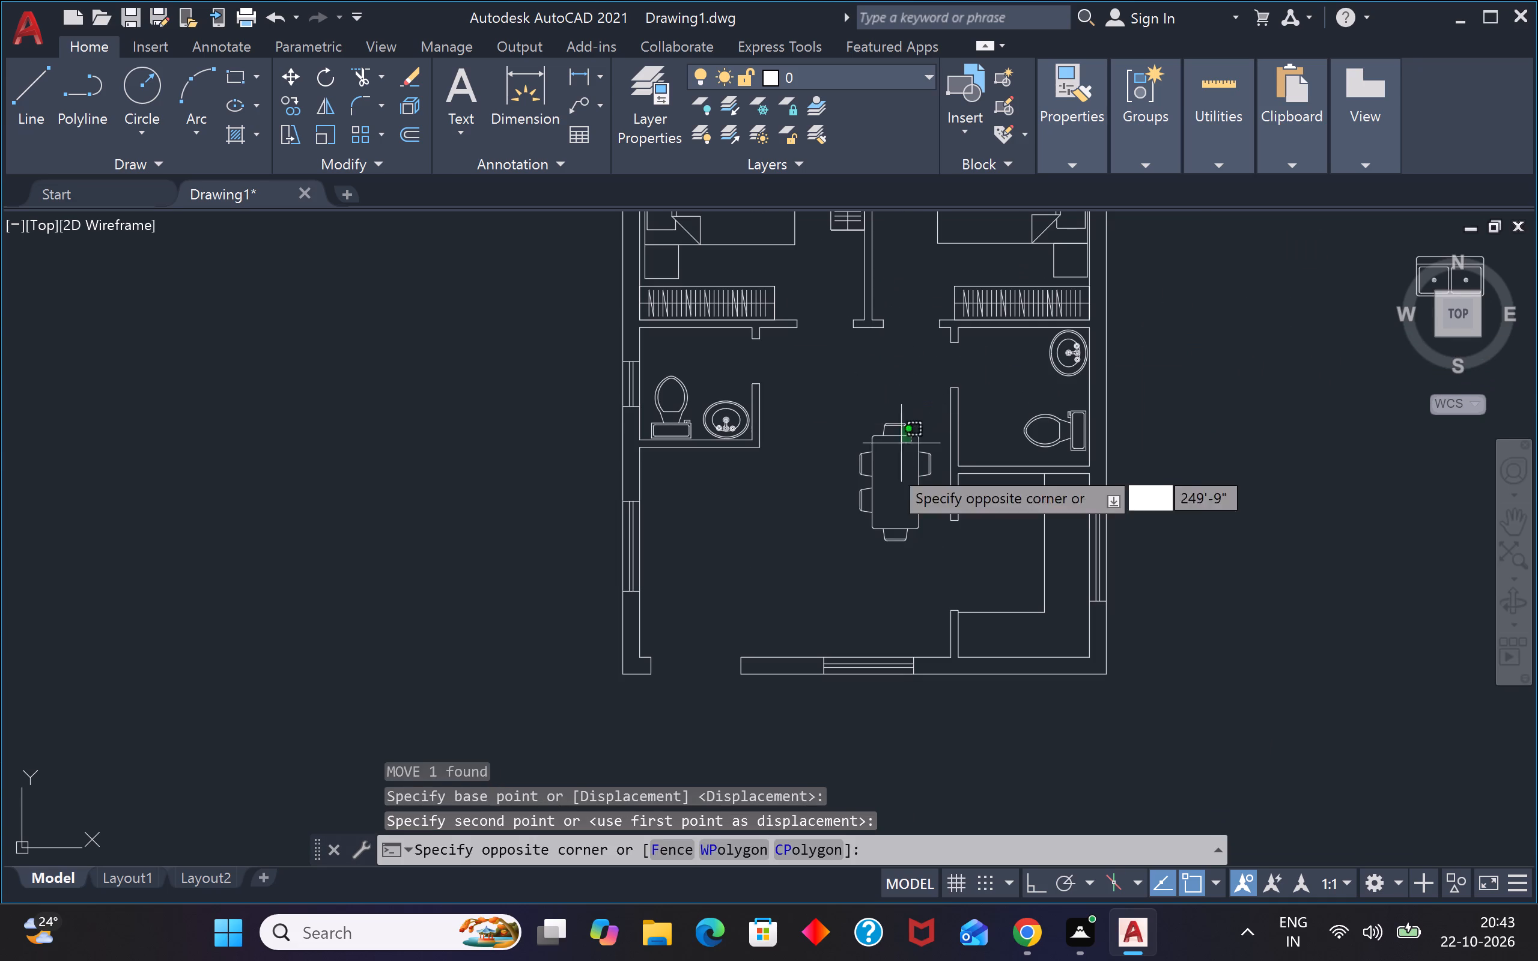
{"action": "left_click", "coordinate": [890, 467]}
{"action": "type", "text": "m"}
{"action": "key", "text": "space"}
{"action": "left_click", "coordinate": [889, 488]}
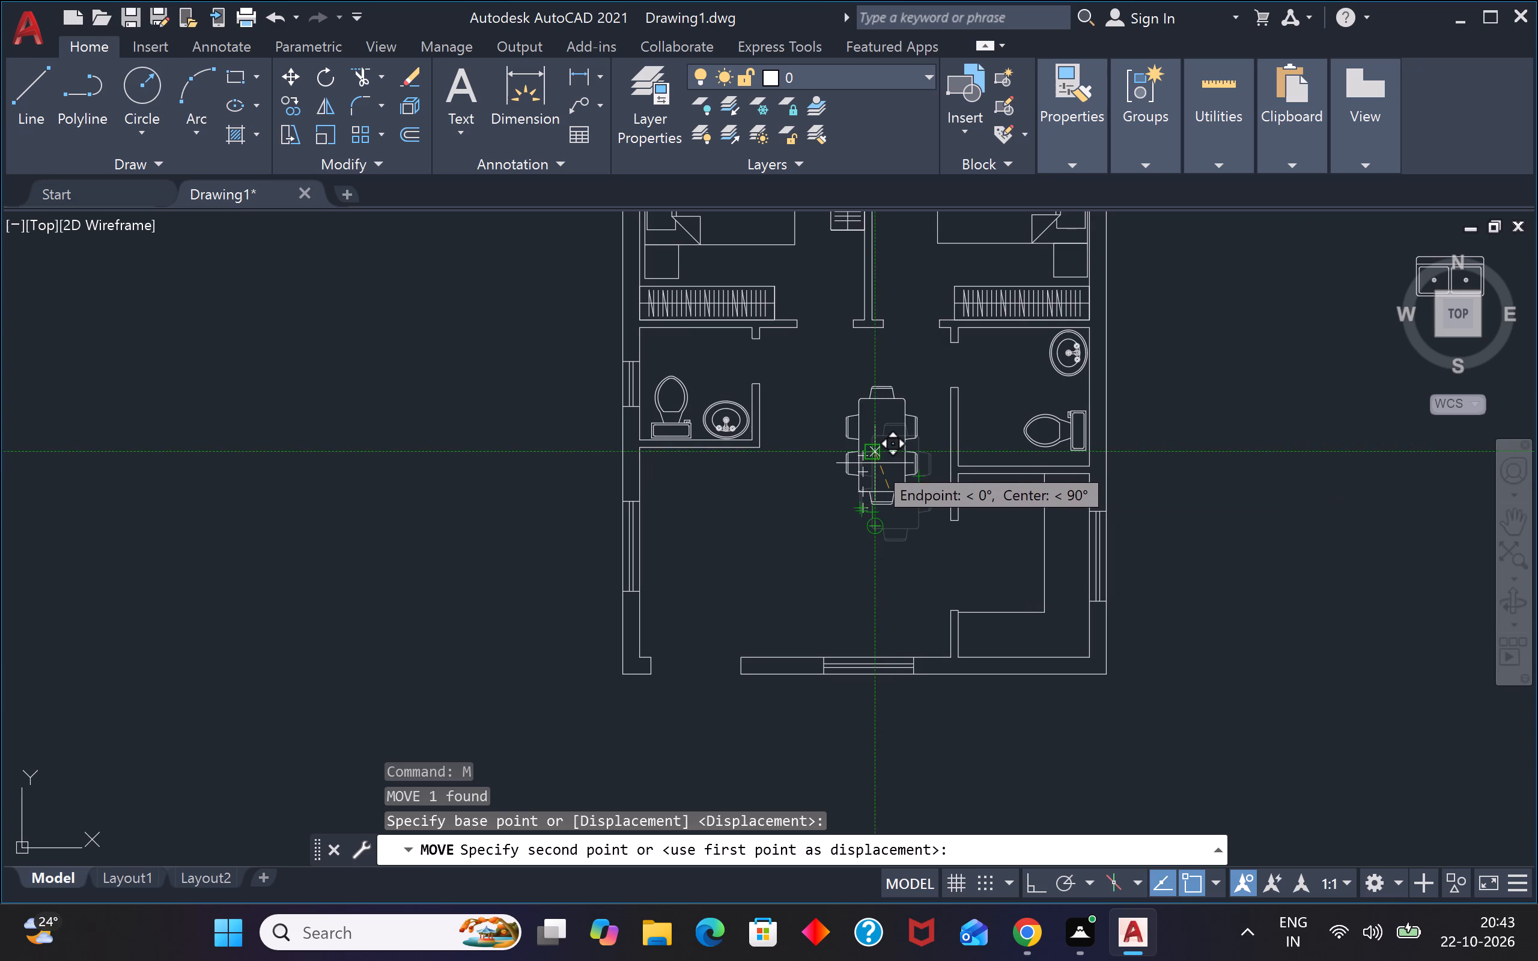
{"action": "left_click", "coordinate": [874, 467]}
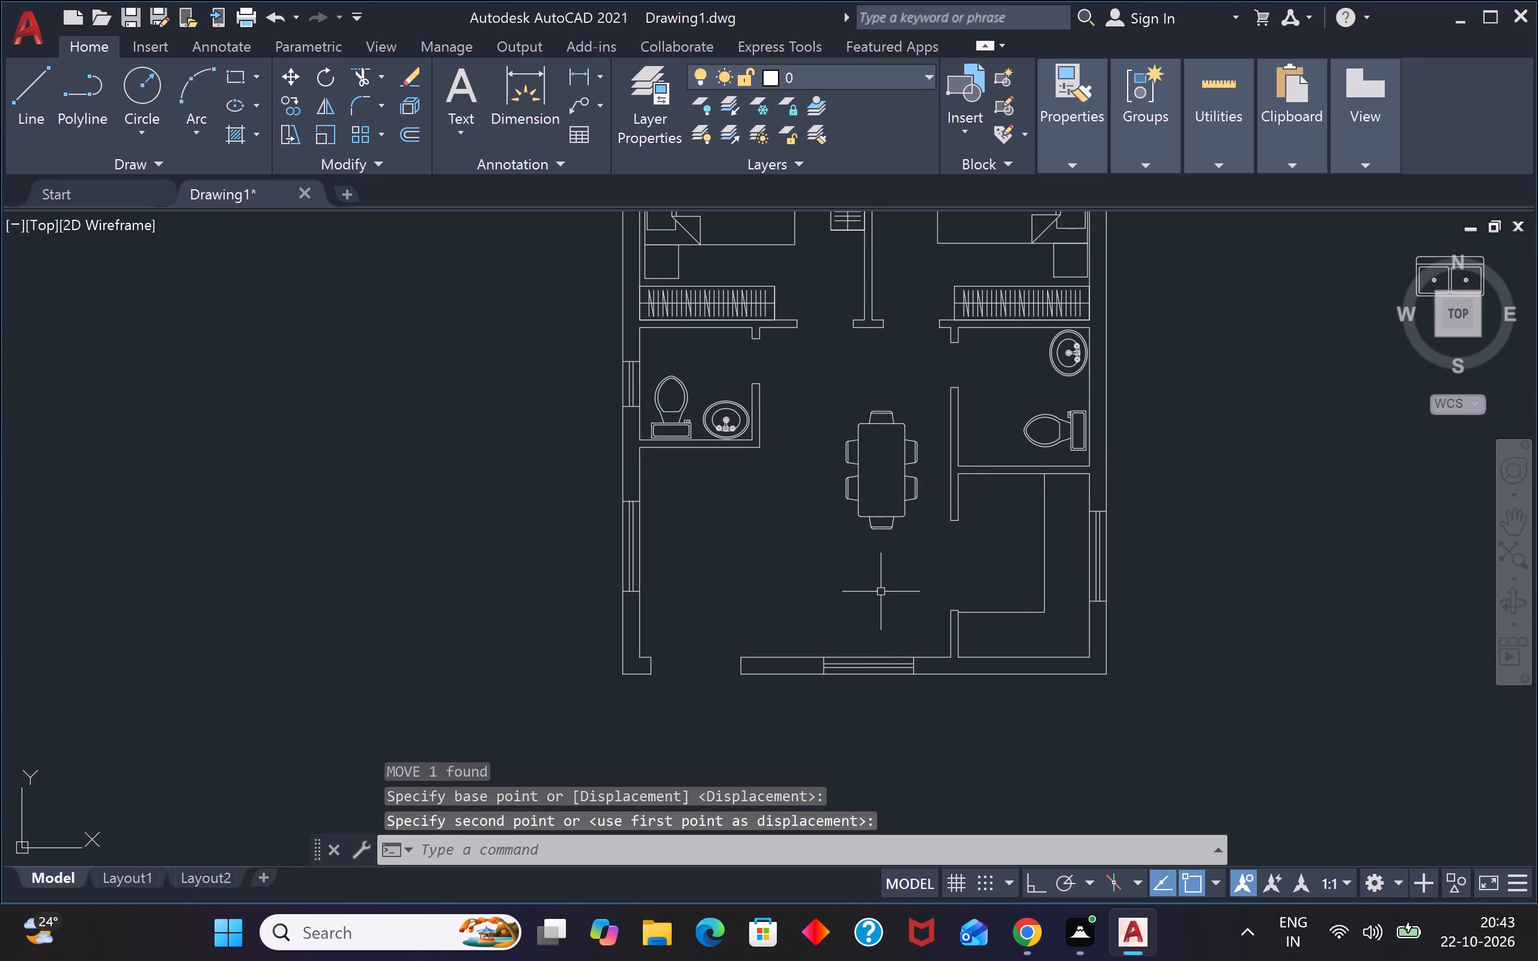
Extend the lower kitchen partition stub upward by about 1'-6" with lines, capping it with a 4" end.
{"action": "scroll", "coordinate": [956, 622], "scroll_direction": "up", "scroll_amount": 2}
{"action": "type", "text": "l"}
{"action": "key", "text": "space"}
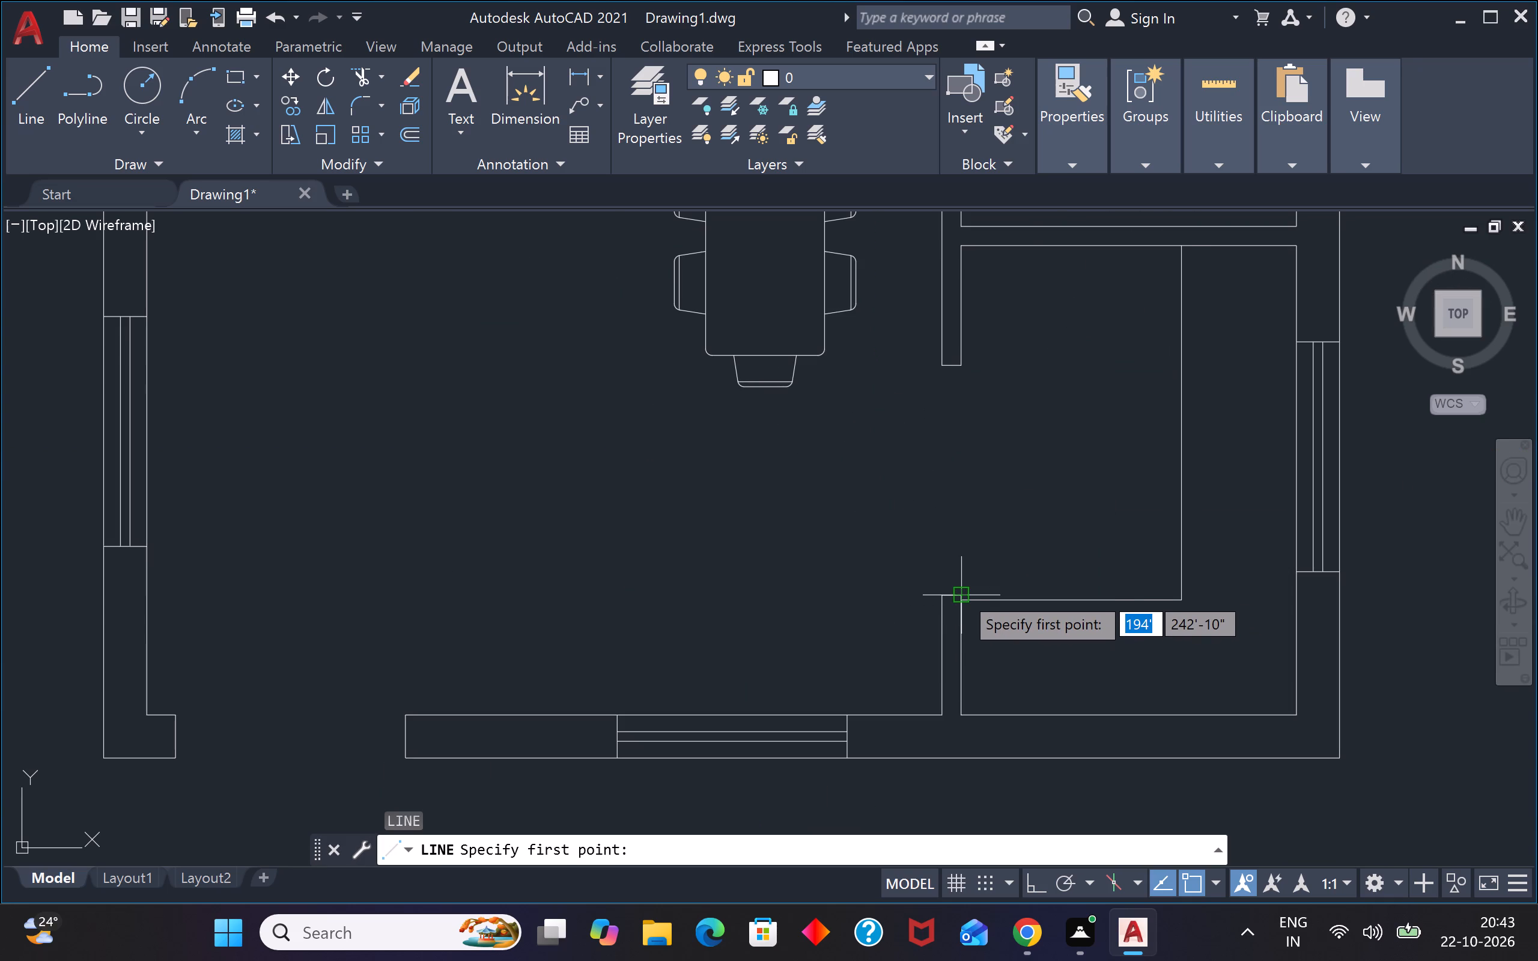
{"action": "left_click", "coordinate": [961, 592]}
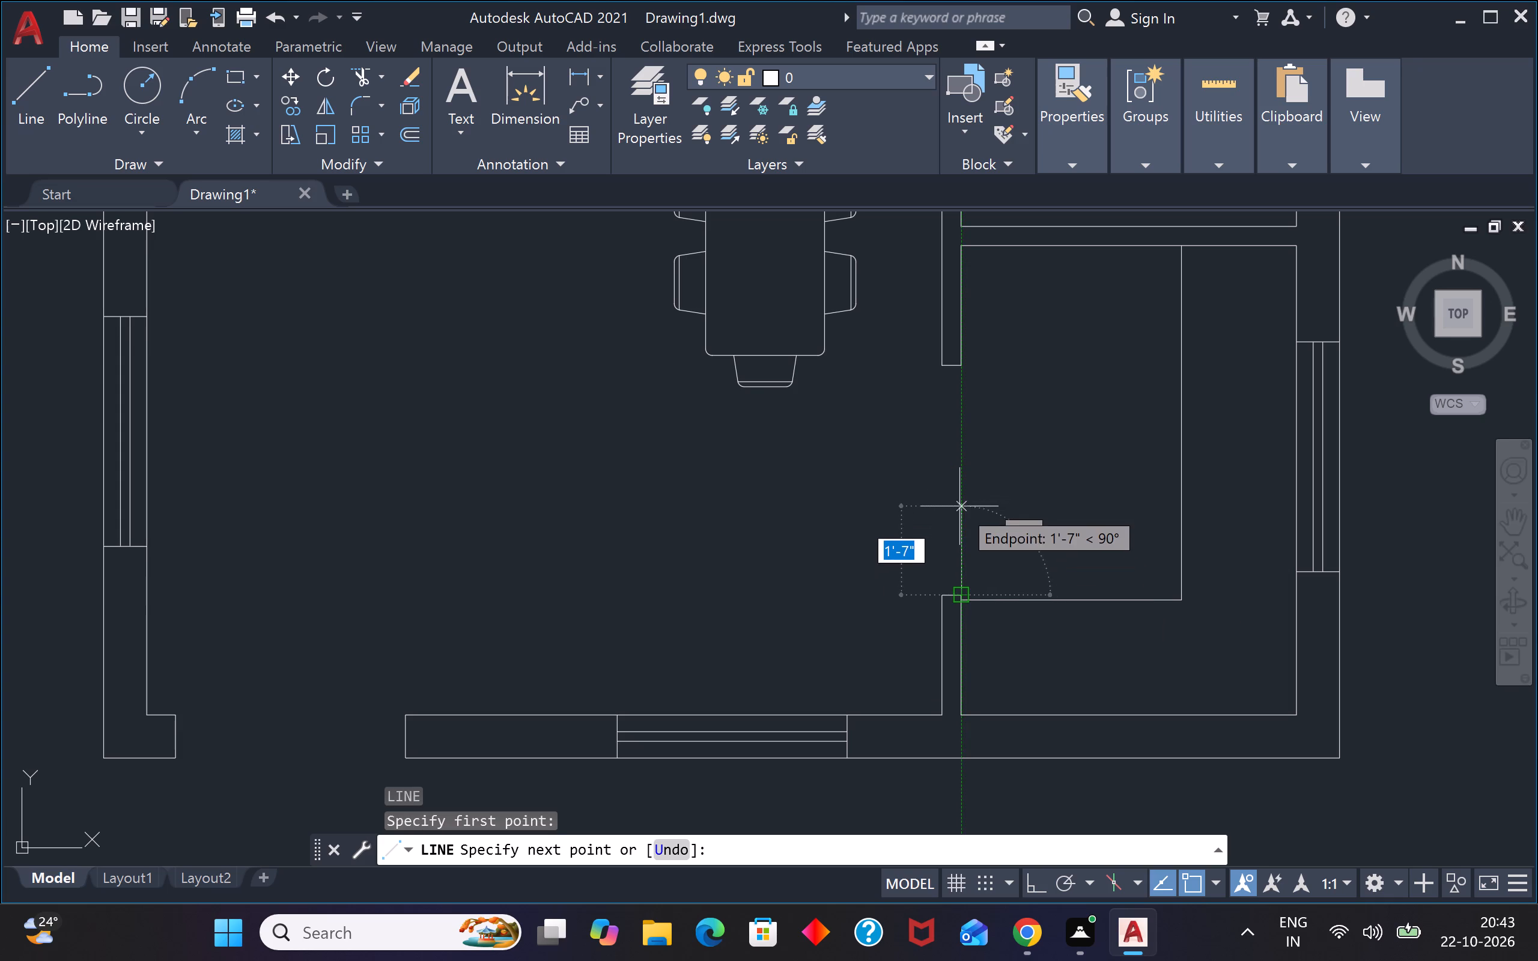
{"action": "left_click", "coordinate": [959, 509]}
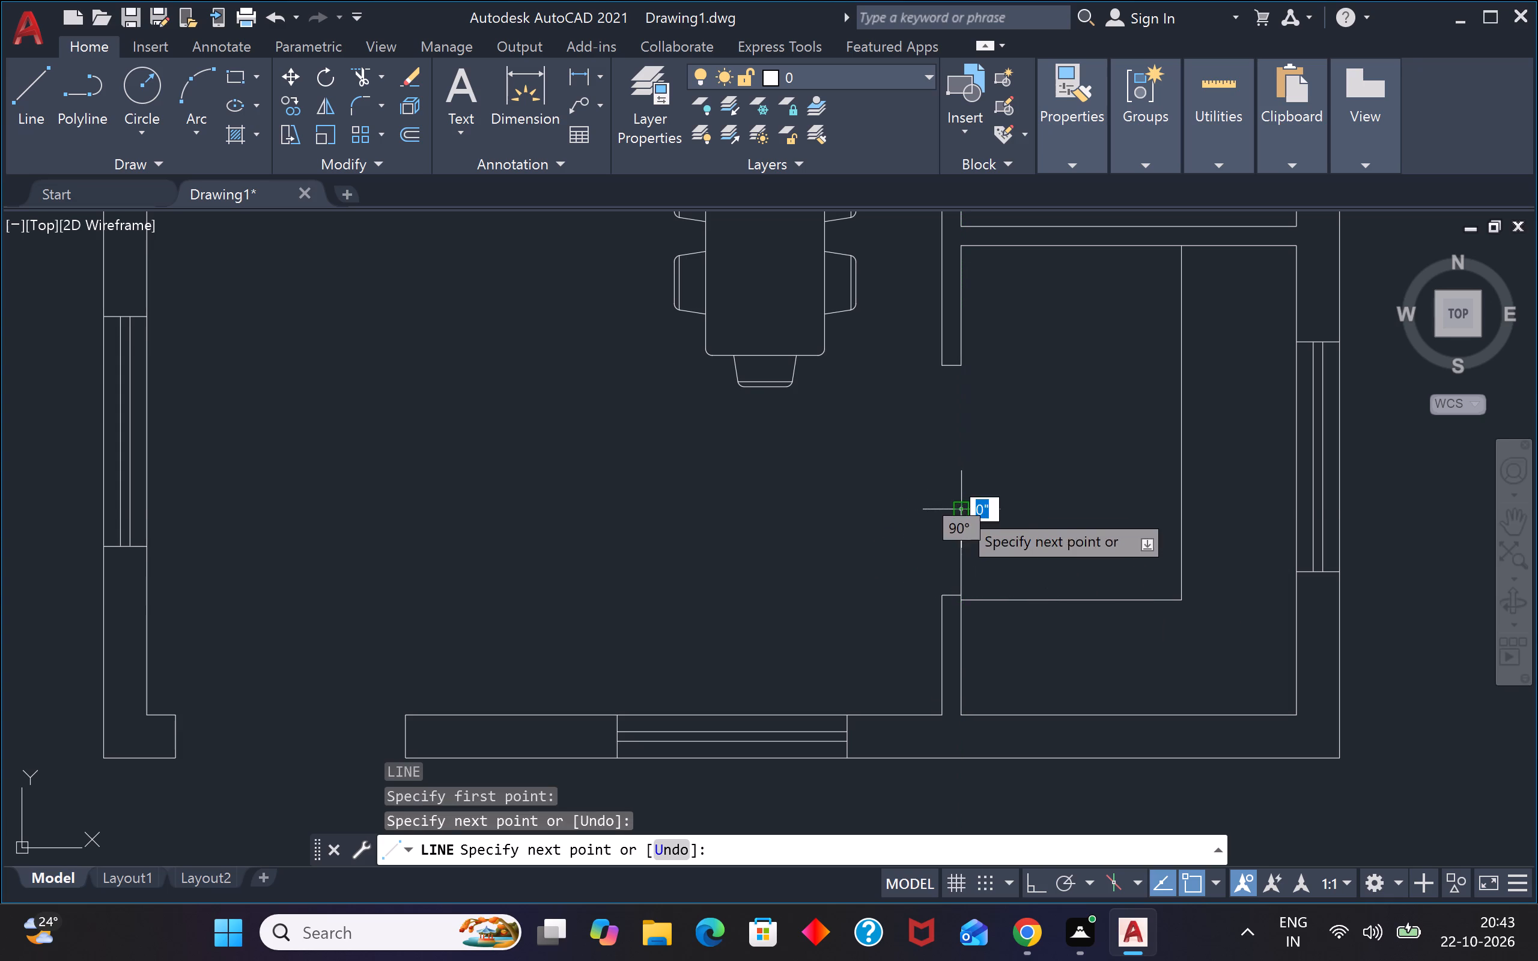
{"action": "type", "text": "4\""}
{"action": "key", "text": "Return"}
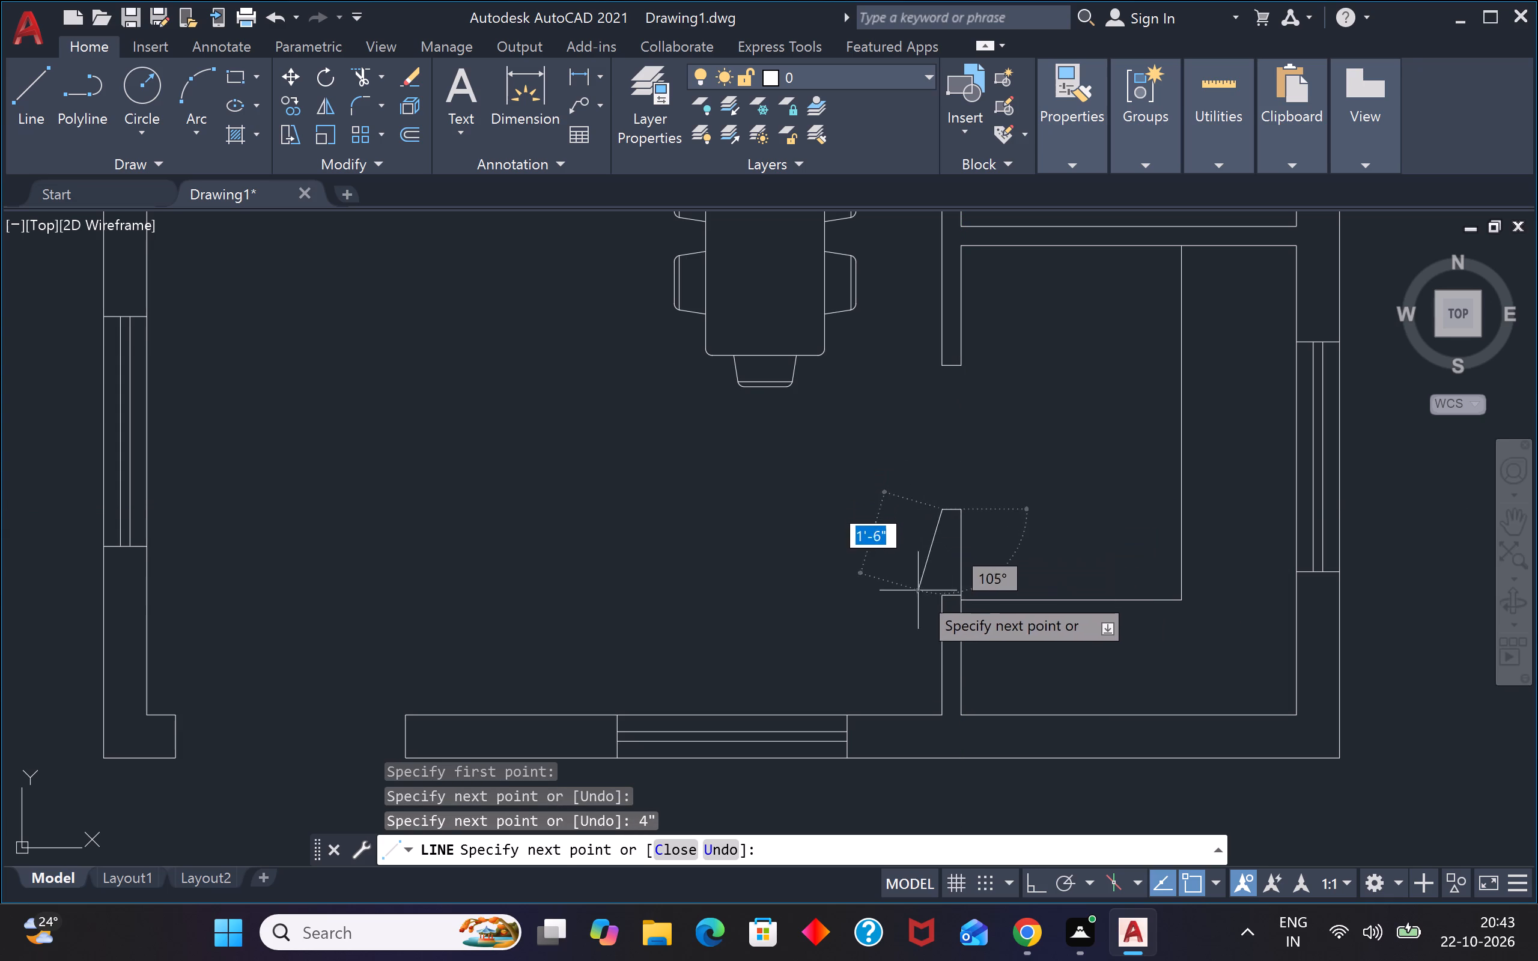
{"action": "left_click", "coordinate": [940, 597]}
{"action": "key", "text": "Escape"}
Trim away the former end line crossing the lengthened lower kitchen partition.
{"action": "type", "text": "tr"}
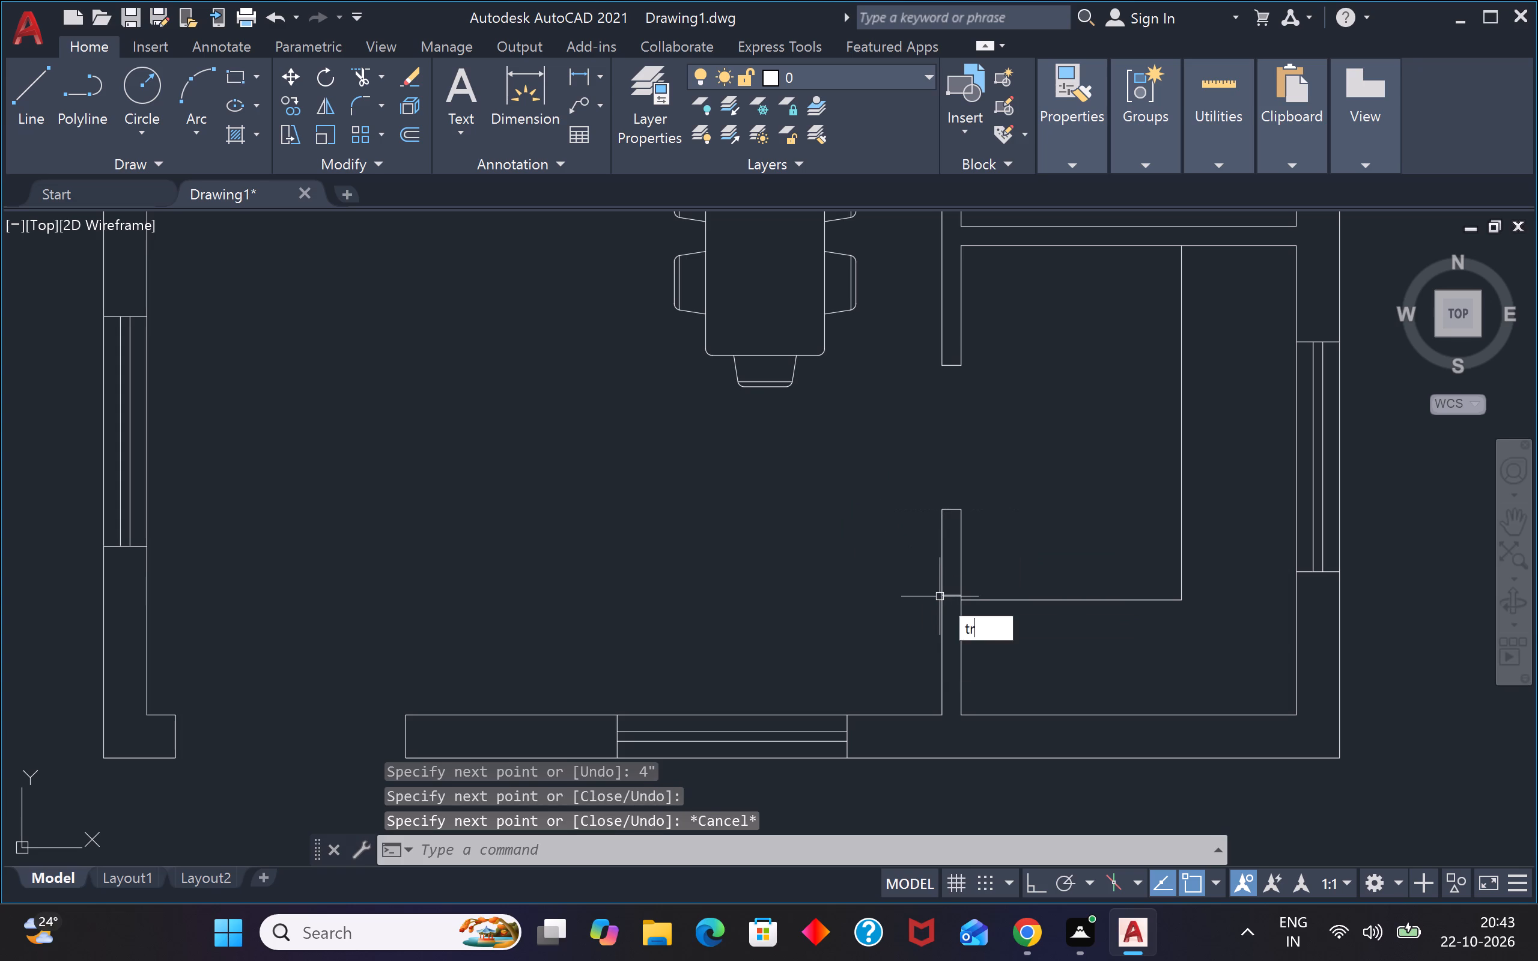
{"action": "key", "text": "space"}
{"action": "scroll", "coordinate": [949, 598], "scroll_direction": "up", "scroll_amount": 3}
{"action": "left_click", "coordinate": [953, 571]}
{"action": "left_click", "coordinate": [941, 653]}
{"action": "scroll", "coordinate": [960, 623], "scroll_direction": "down", "scroll_amount": 4}
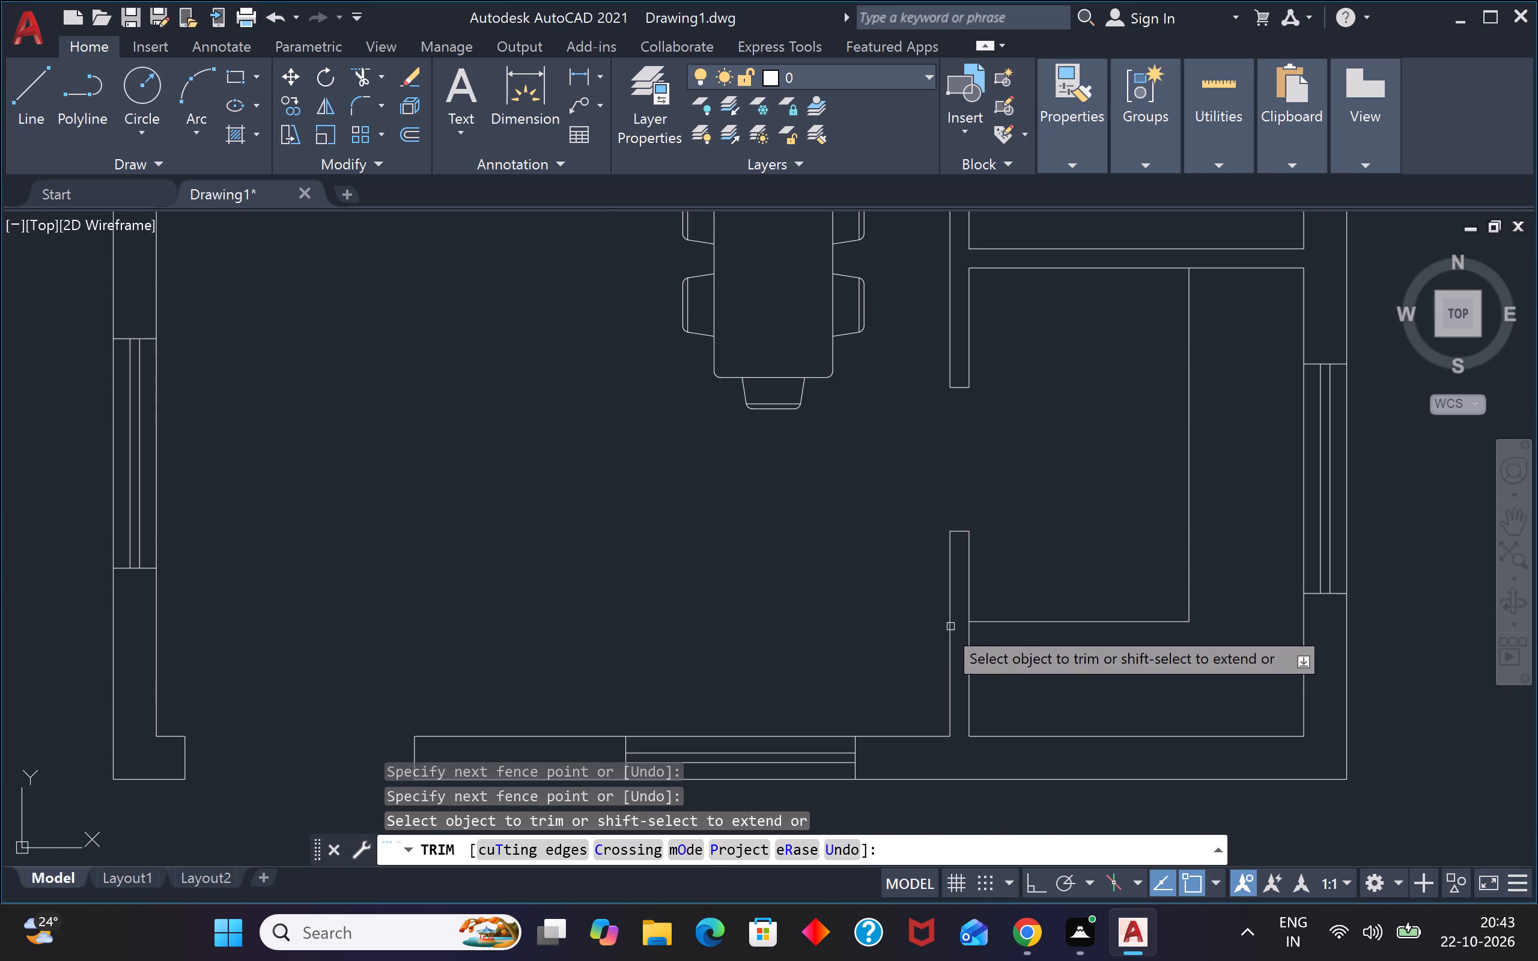
{"action": "scroll", "coordinate": [871, 467], "scroll_direction": "down", "scroll_amount": 2}
{"action": "key", "text": "Escape"}
{"action": "key", "text": "Escape"}
Move the dining set block slightly closer to the kitchen partition.
{"action": "left_click", "coordinate": [893, 341]}
{"action": "left_click", "coordinate": [822, 418]}
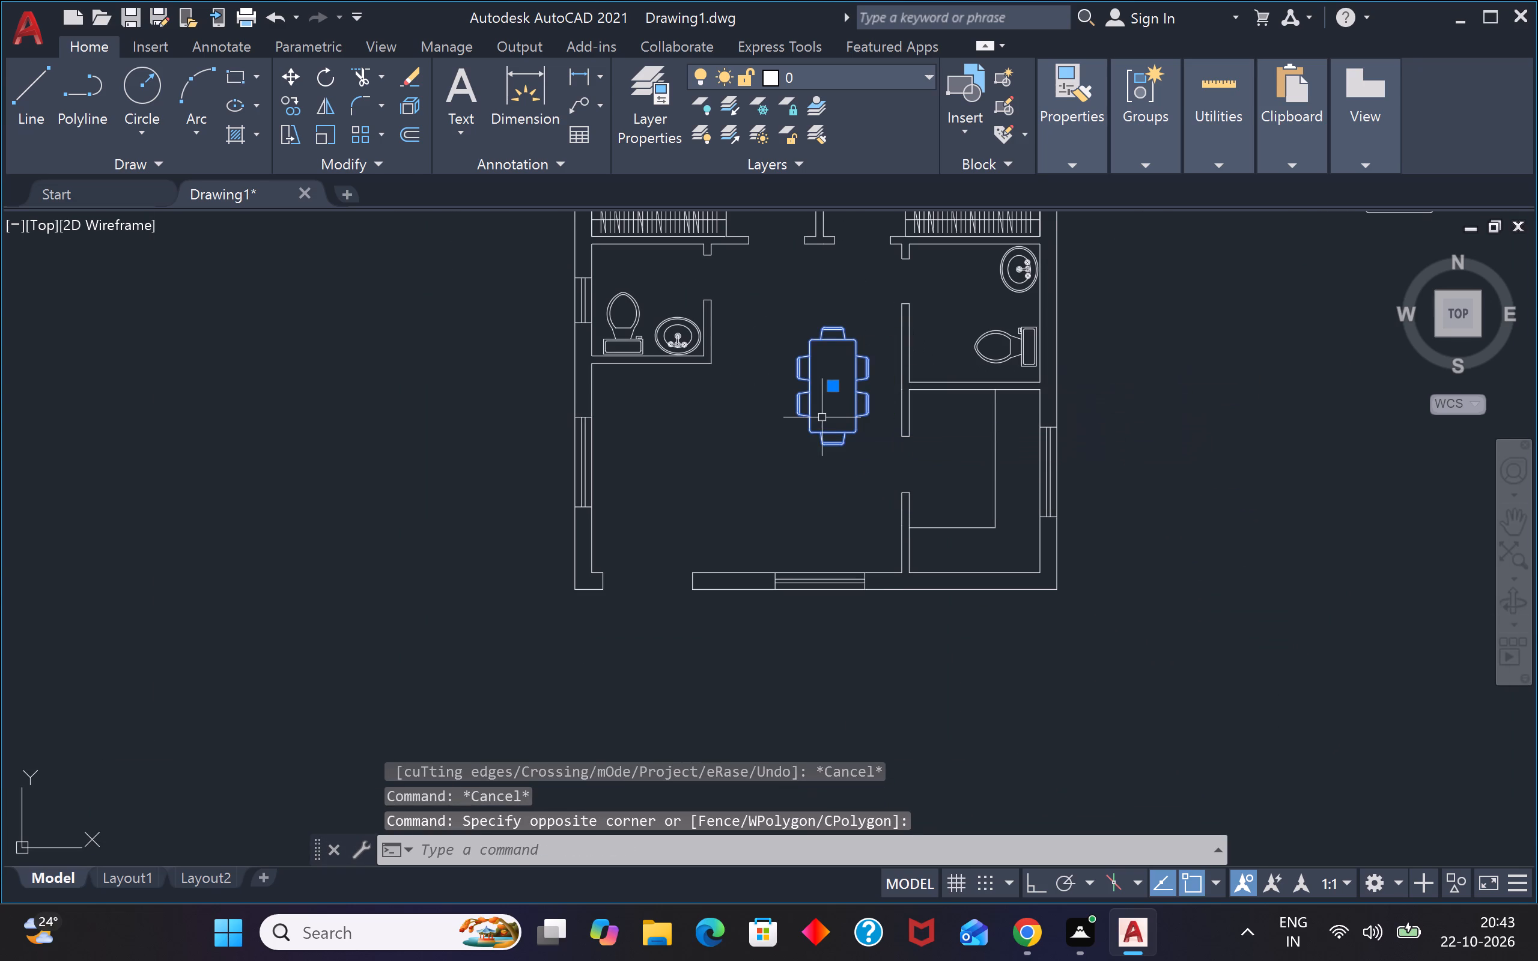
{"action": "type", "text": "m"}
{"action": "key", "text": "space"}
{"action": "left_click", "coordinate": [834, 385]}
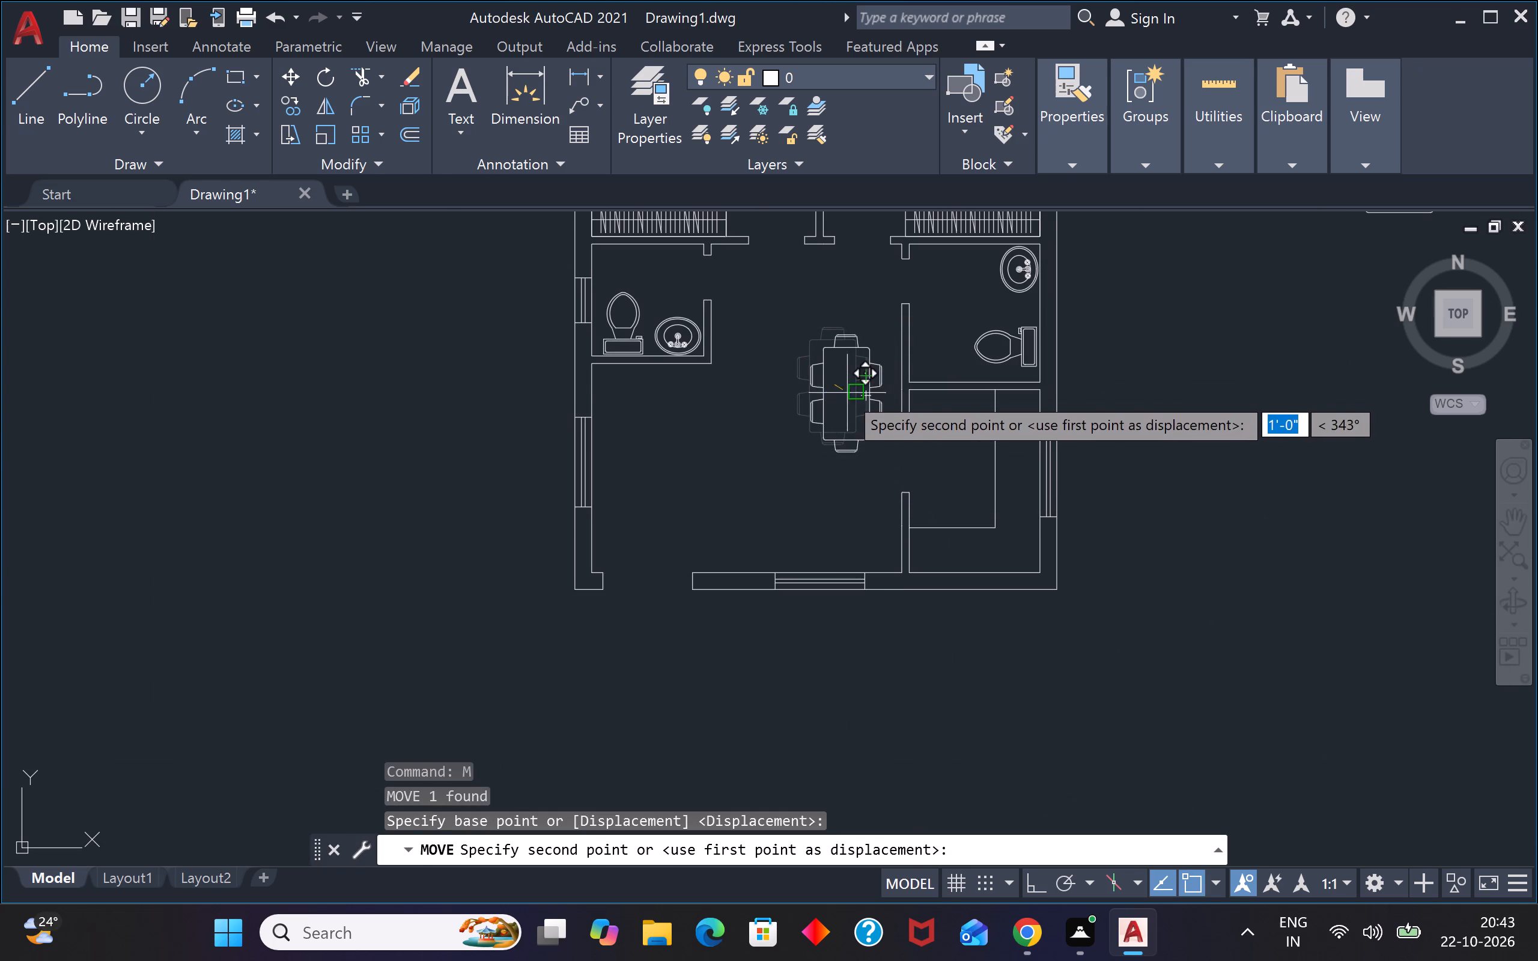
{"action": "left_click", "coordinate": [842, 387]}
{"action": "scroll", "coordinate": [842, 387], "scroll_direction": "down", "scroll_amount": 3}
{"action": "scroll", "coordinate": [810, 388], "scroll_direction": "up", "scroll_amount": 2}
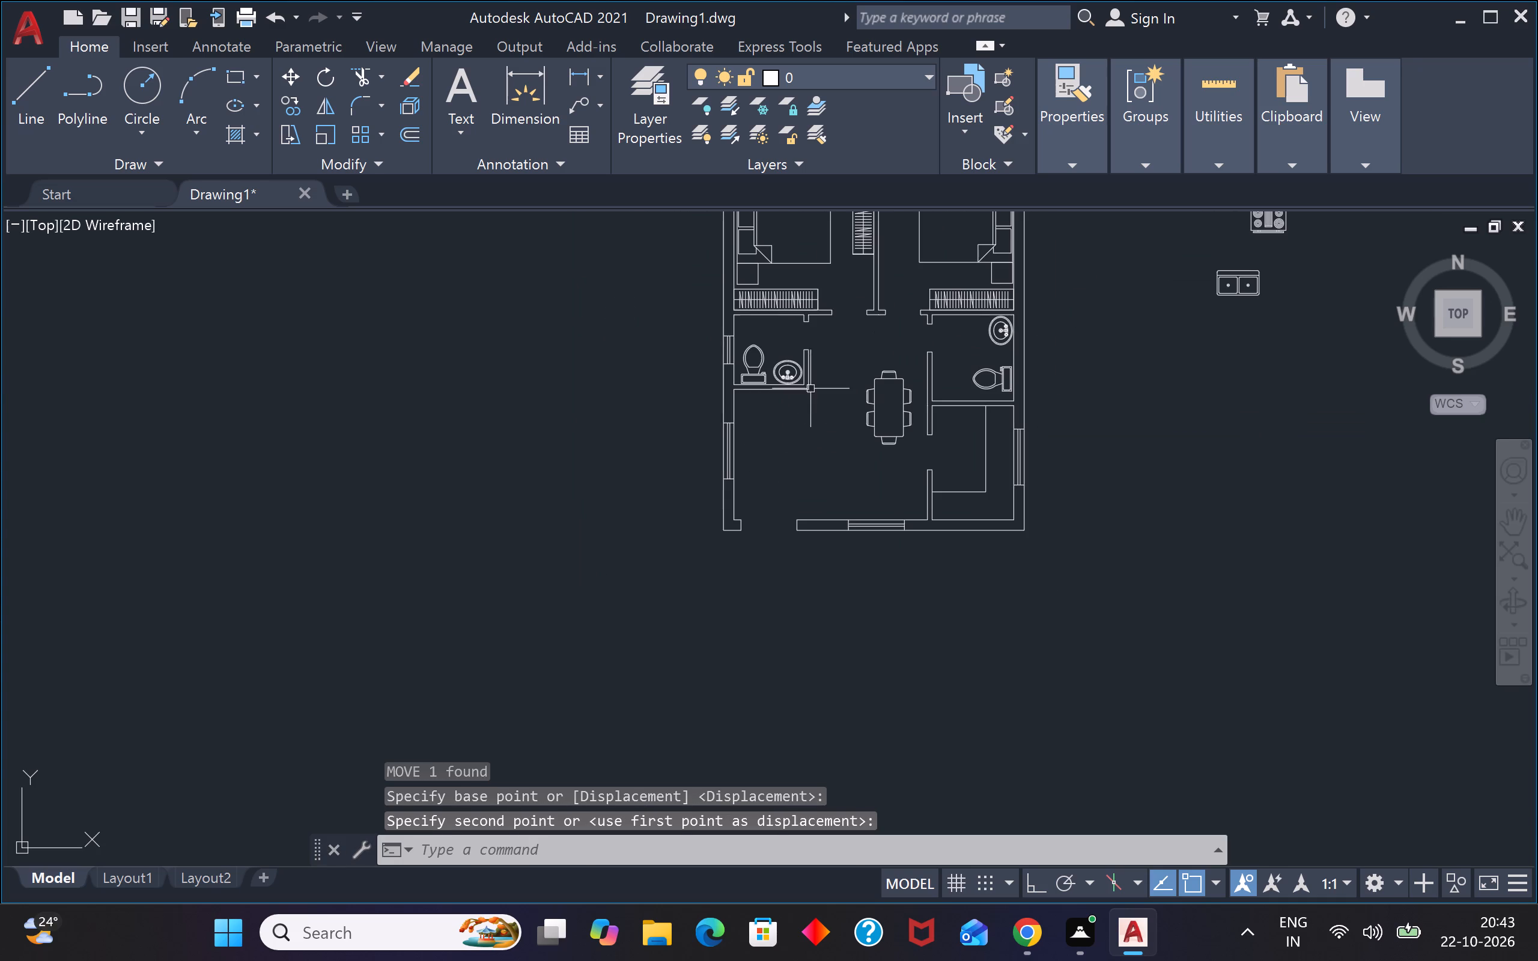
{"action": "key", "text": "Escape"}
Check the kitchen opening's width between the two partition ends using a linear dimension, without placing it.
{"action": "scroll", "coordinate": [947, 470], "scroll_direction": "up", "scroll_amount": 2}
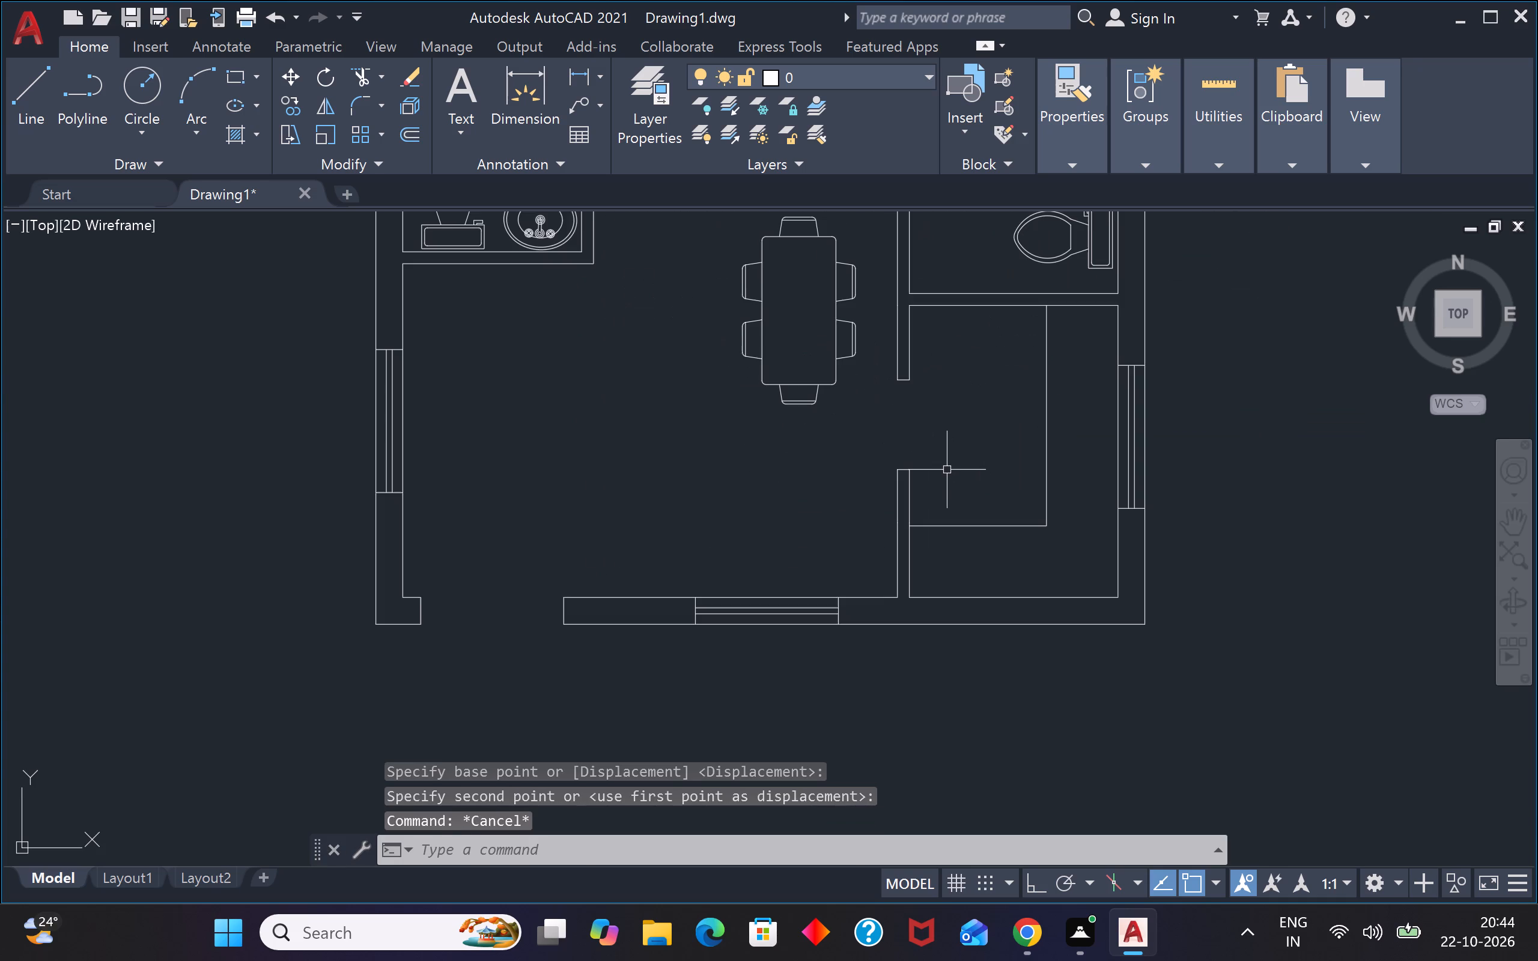
{"action": "key", "text": "d"}
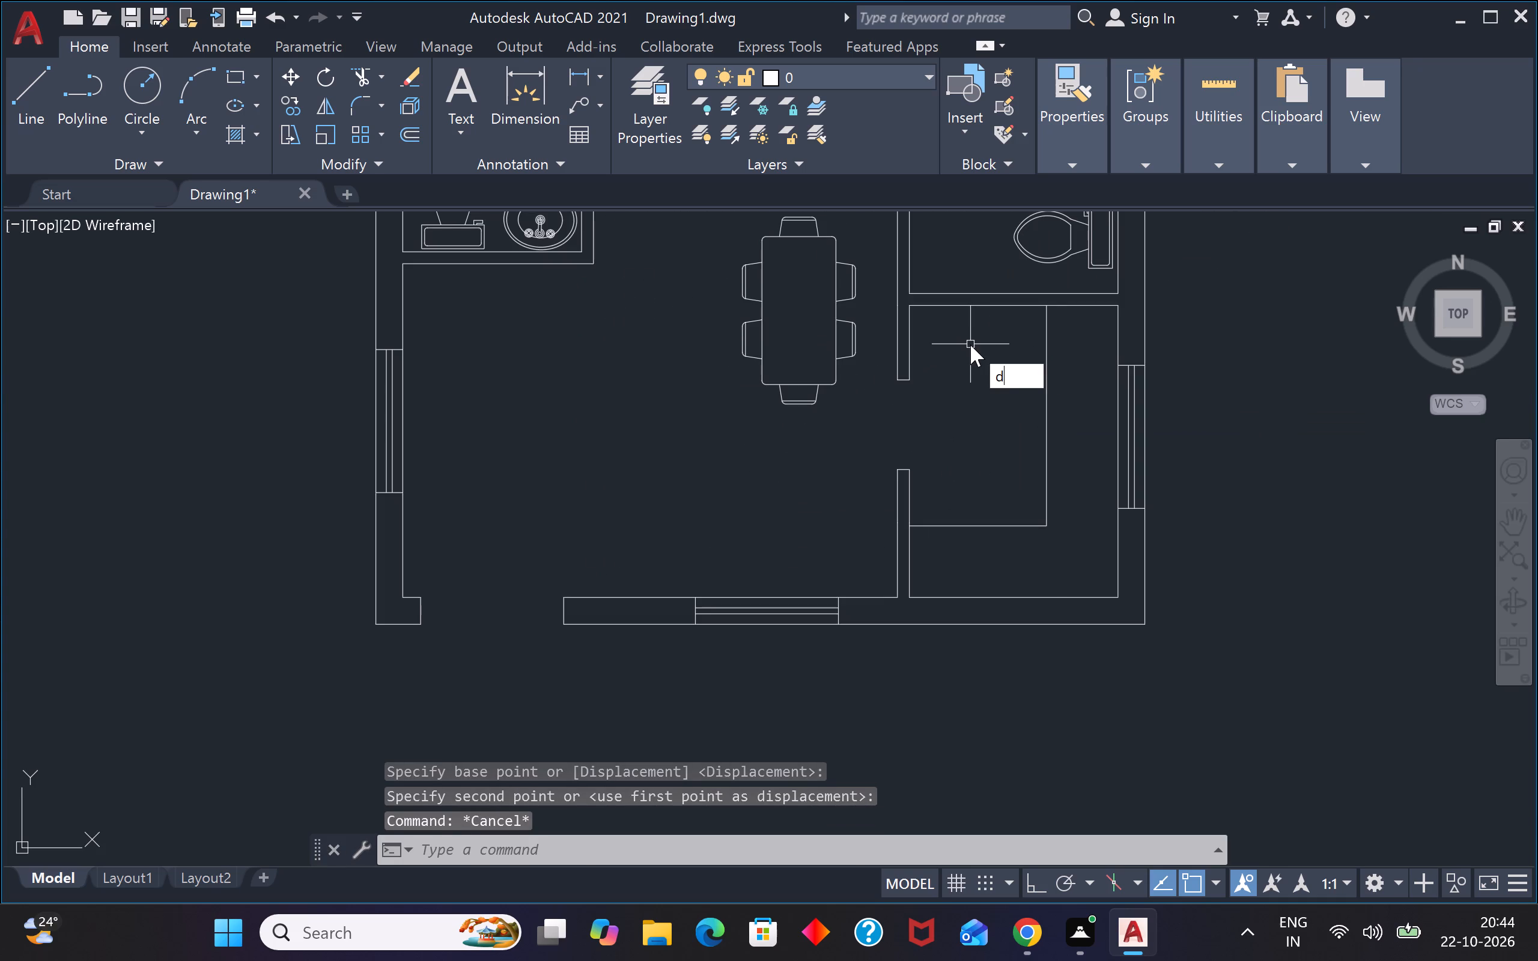
{"action": "key", "text": "l"}
{"action": "type", "text": "i"}
{"action": "key", "text": "space"}
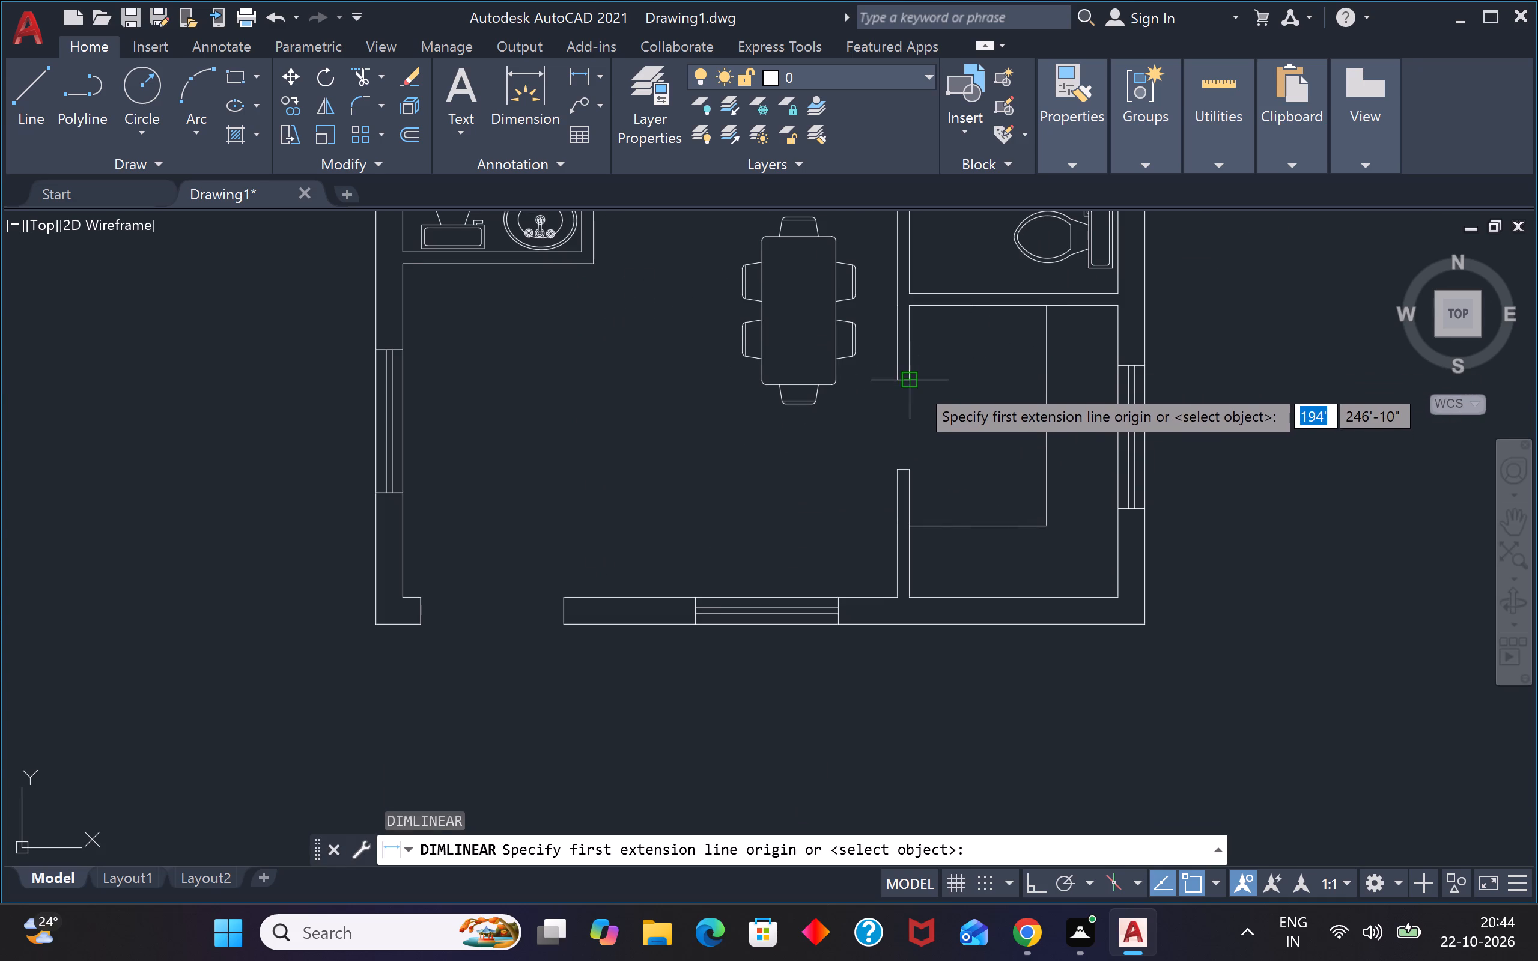
{"action": "left_click", "coordinate": [916, 384]}
{"action": "left_click", "coordinate": [913, 470]}
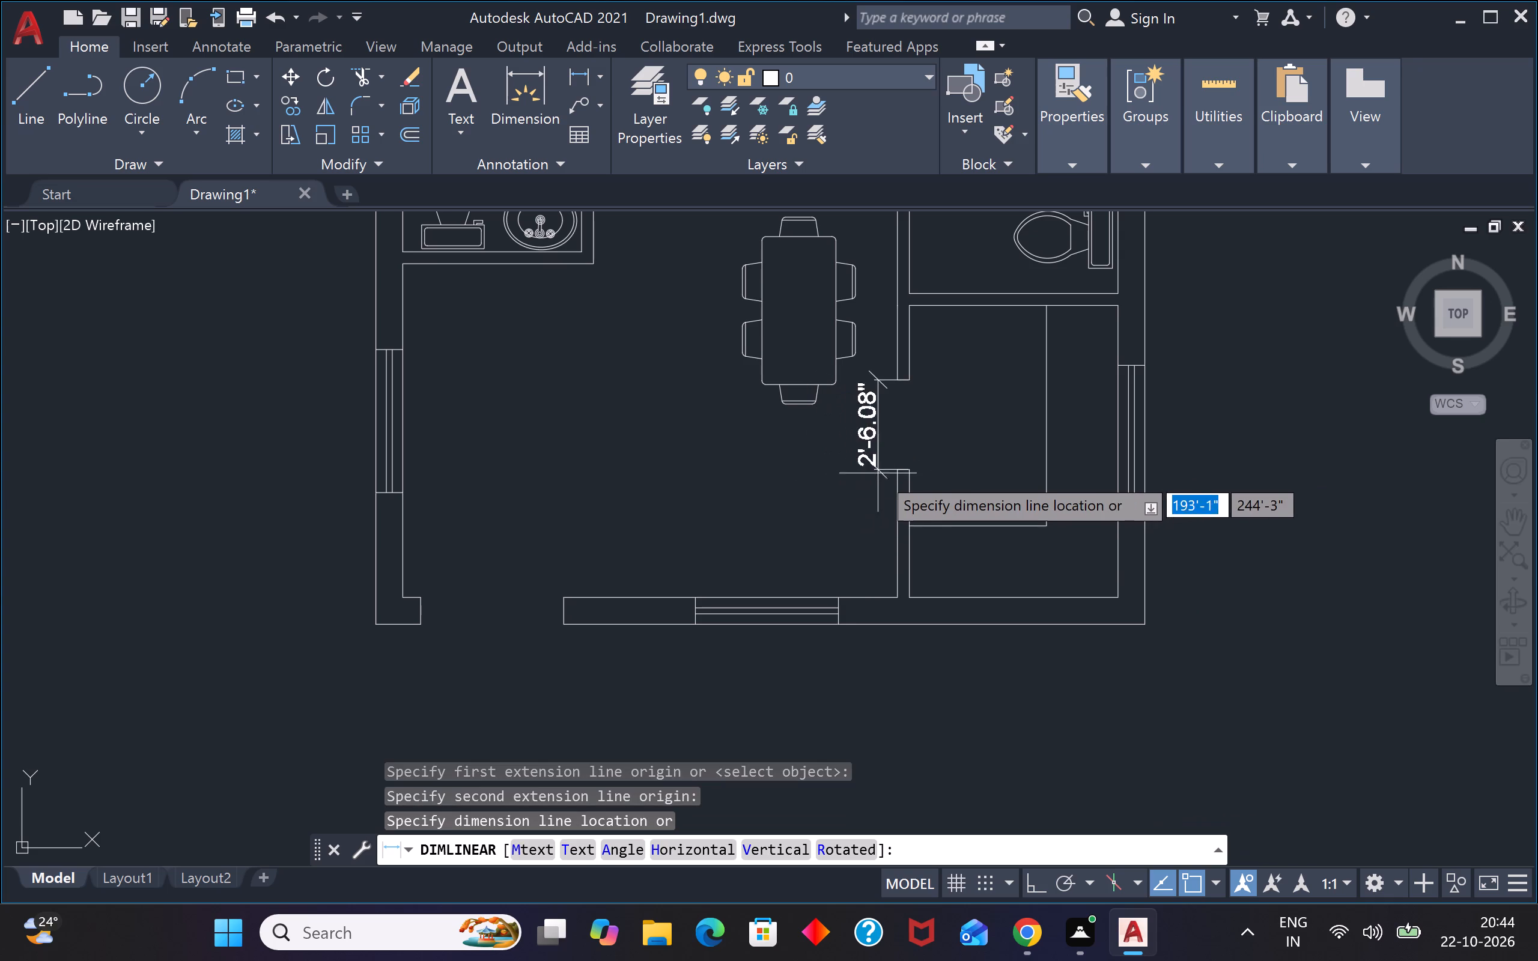
{"action": "key", "text": "Escape"}
{"action": "scroll", "coordinate": [797, 428], "scroll_direction": "down", "scroll_amount": 3}
{"action": "scroll", "coordinate": [762, 458], "scroll_direction": "up", "scroll_amount": 2}
{"action": "key", "text": "Escape"}
{"action": "key", "text": "Escape"}
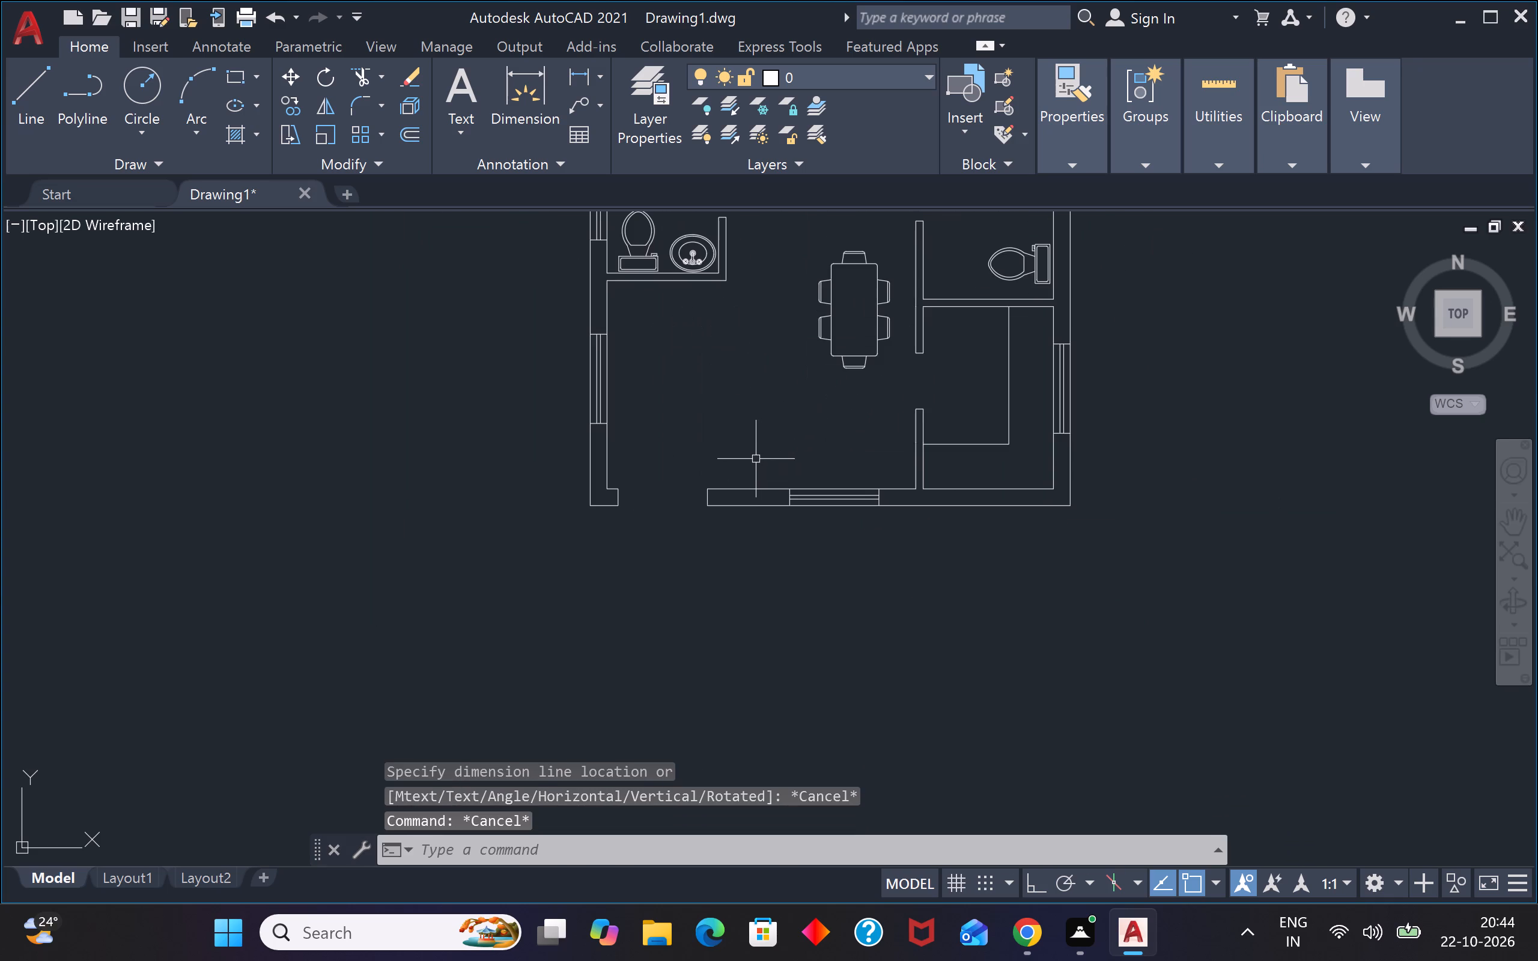
With ortho on, draw a three-sided sofa outline below the left bathroom, open downward, with a 4' back and 2' sides.
{"action": "type", "text": "l"}
{"action": "key", "text": "space"}
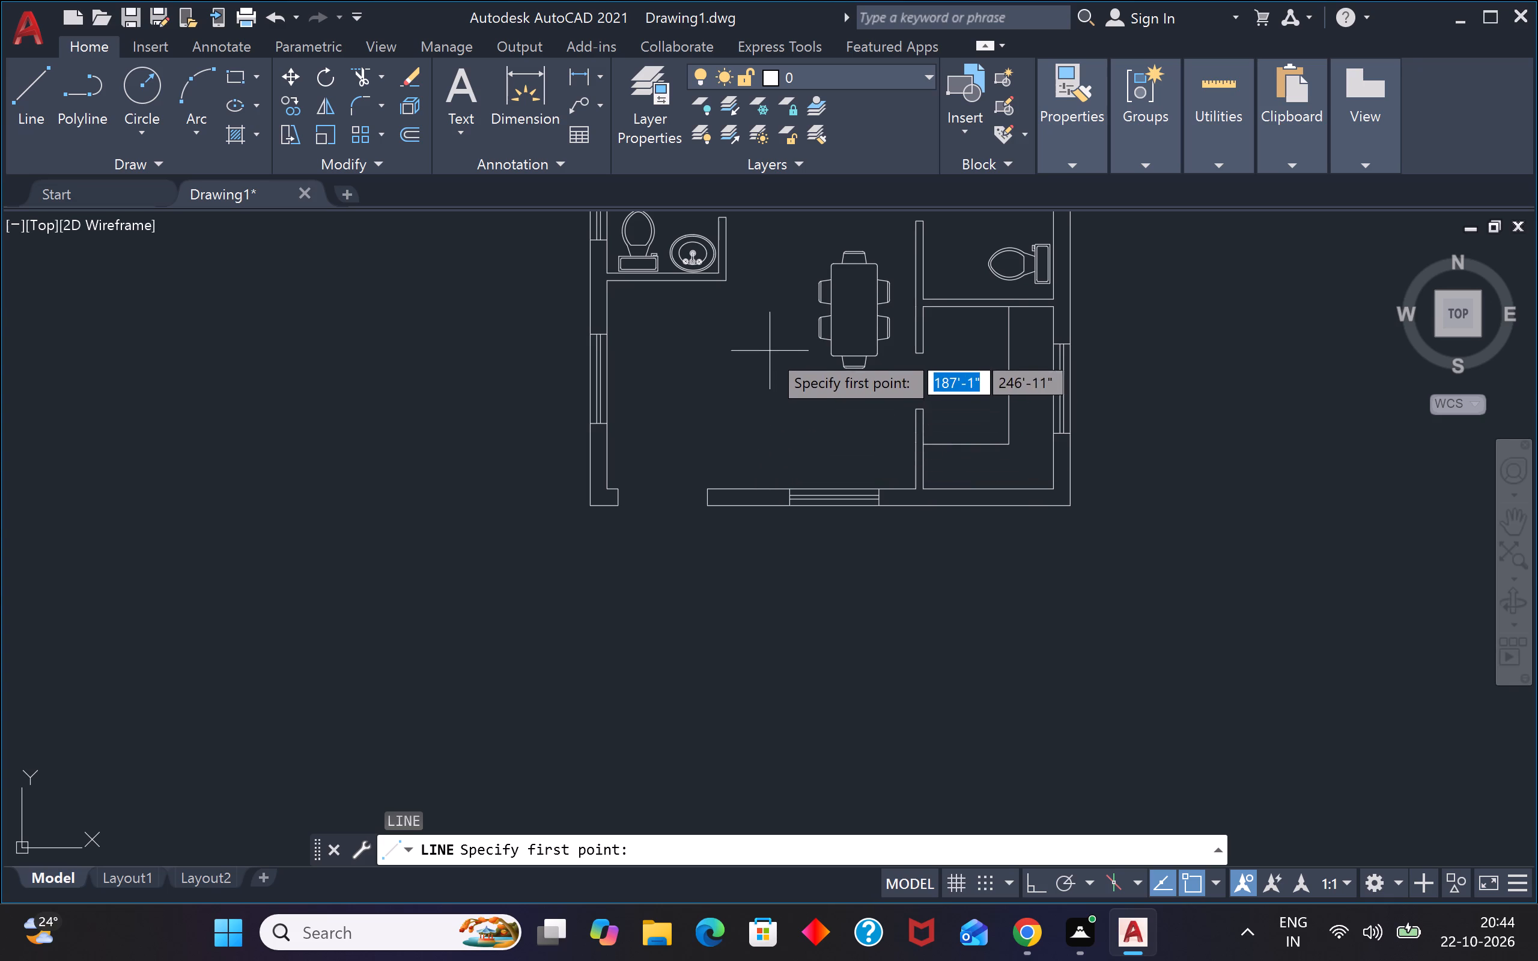
{"action": "scroll", "coordinate": [767, 350], "scroll_direction": "up", "scroll_amount": 2}
{"action": "scroll", "coordinate": [724, 344], "scroll_direction": "down", "scroll_amount": 2}
{"action": "scroll", "coordinate": [697, 287], "scroll_direction": "up", "scroll_amount": 1}
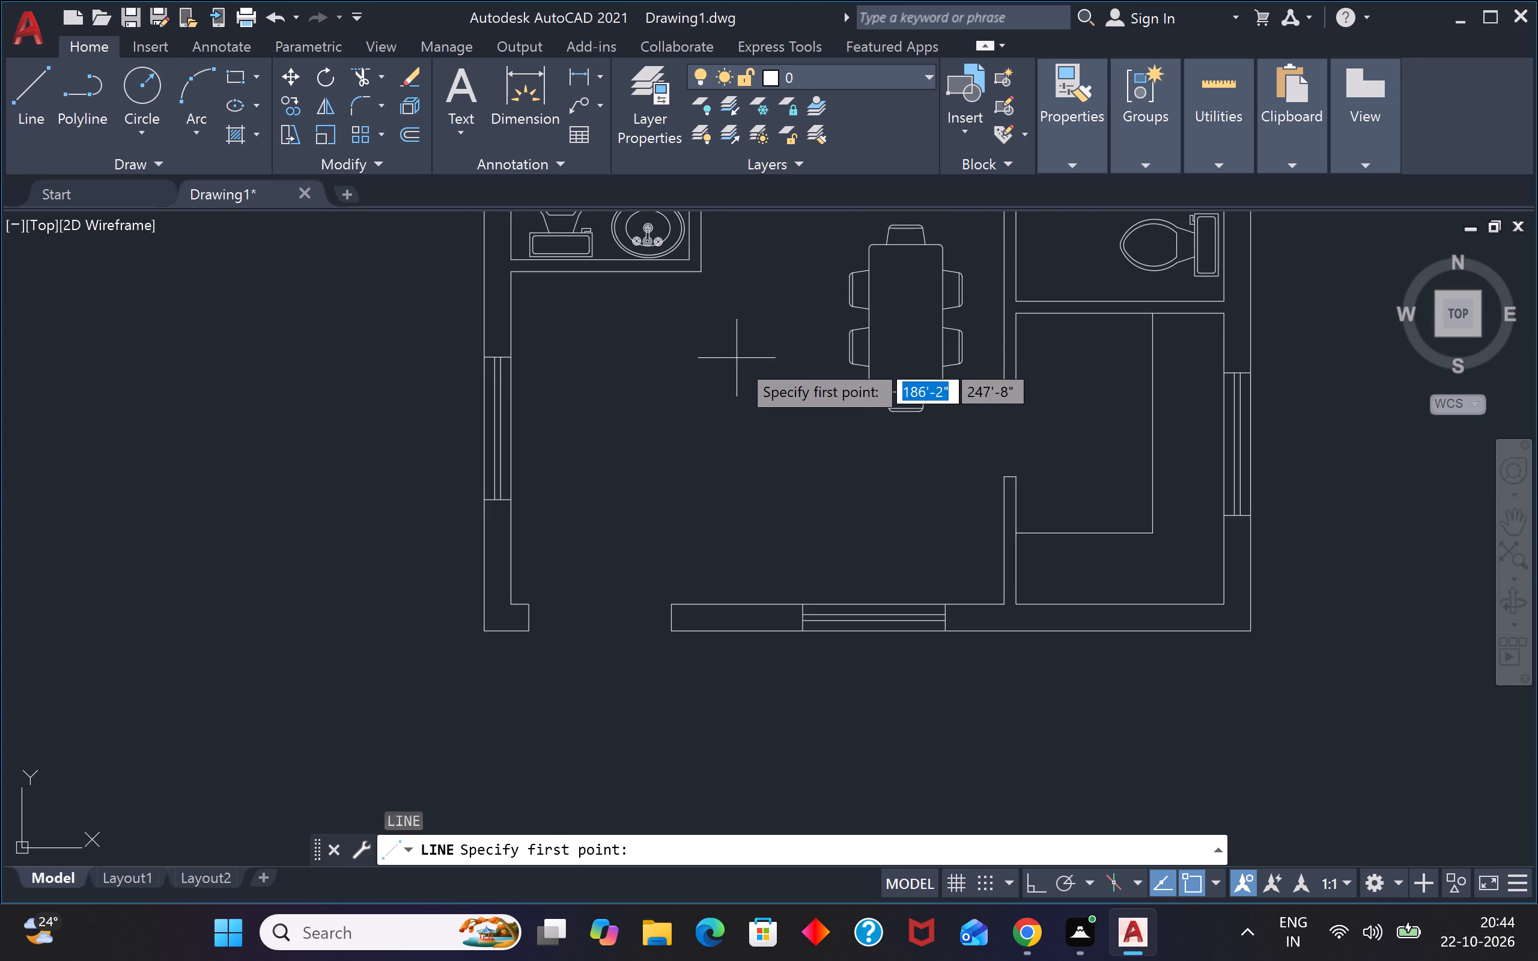
{"action": "left_click", "coordinate": [738, 361]}
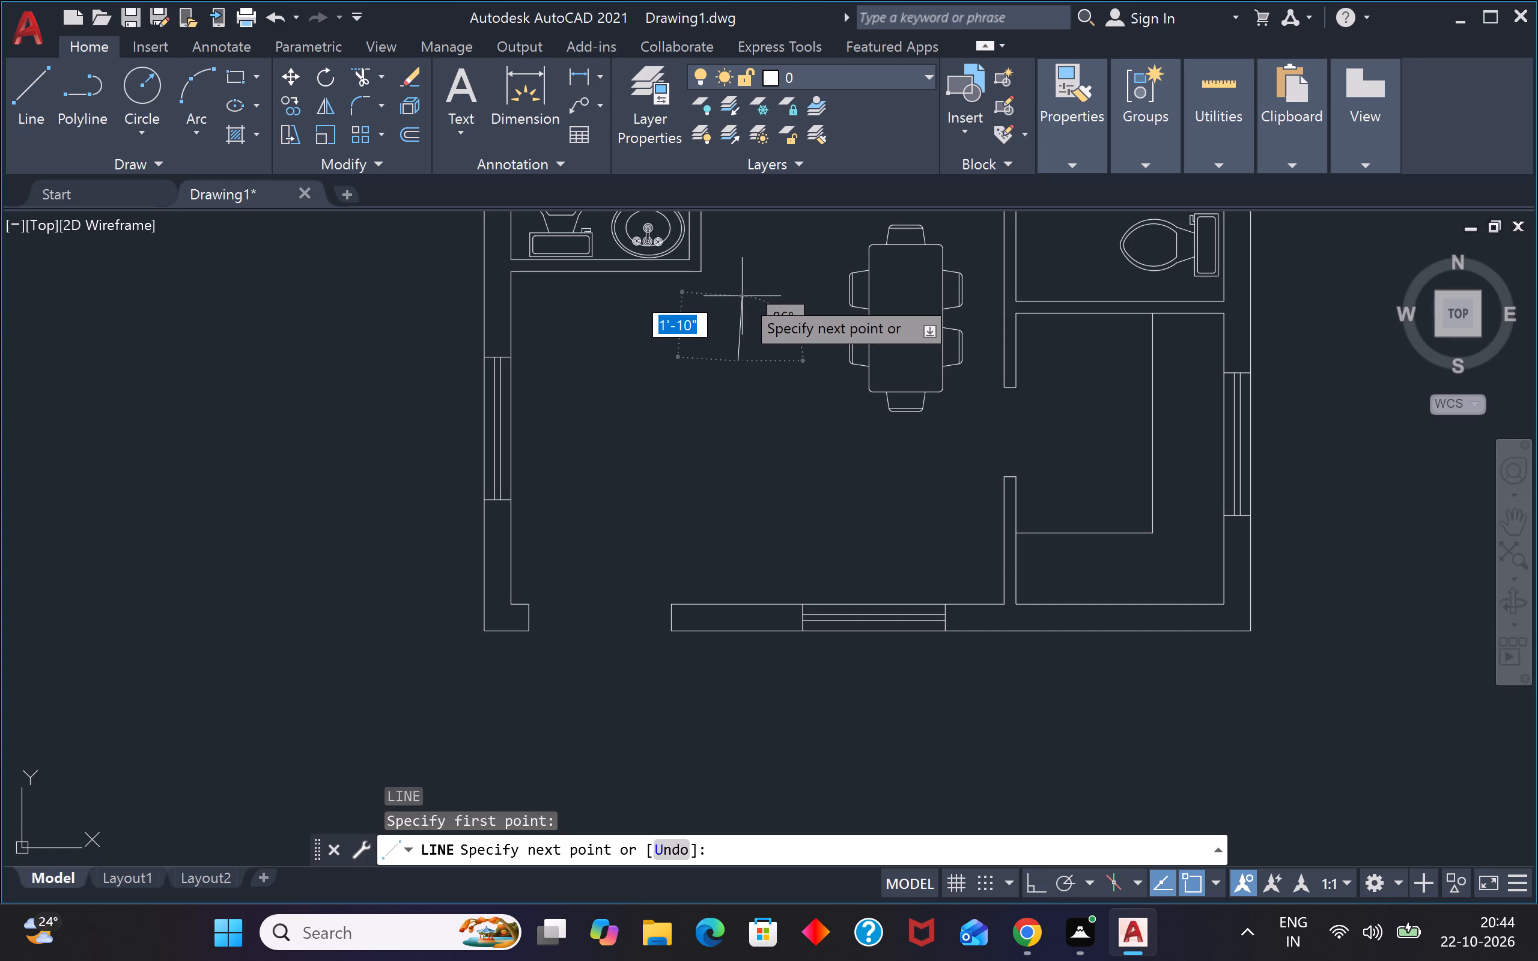
{"action": "key", "text": "F8"}
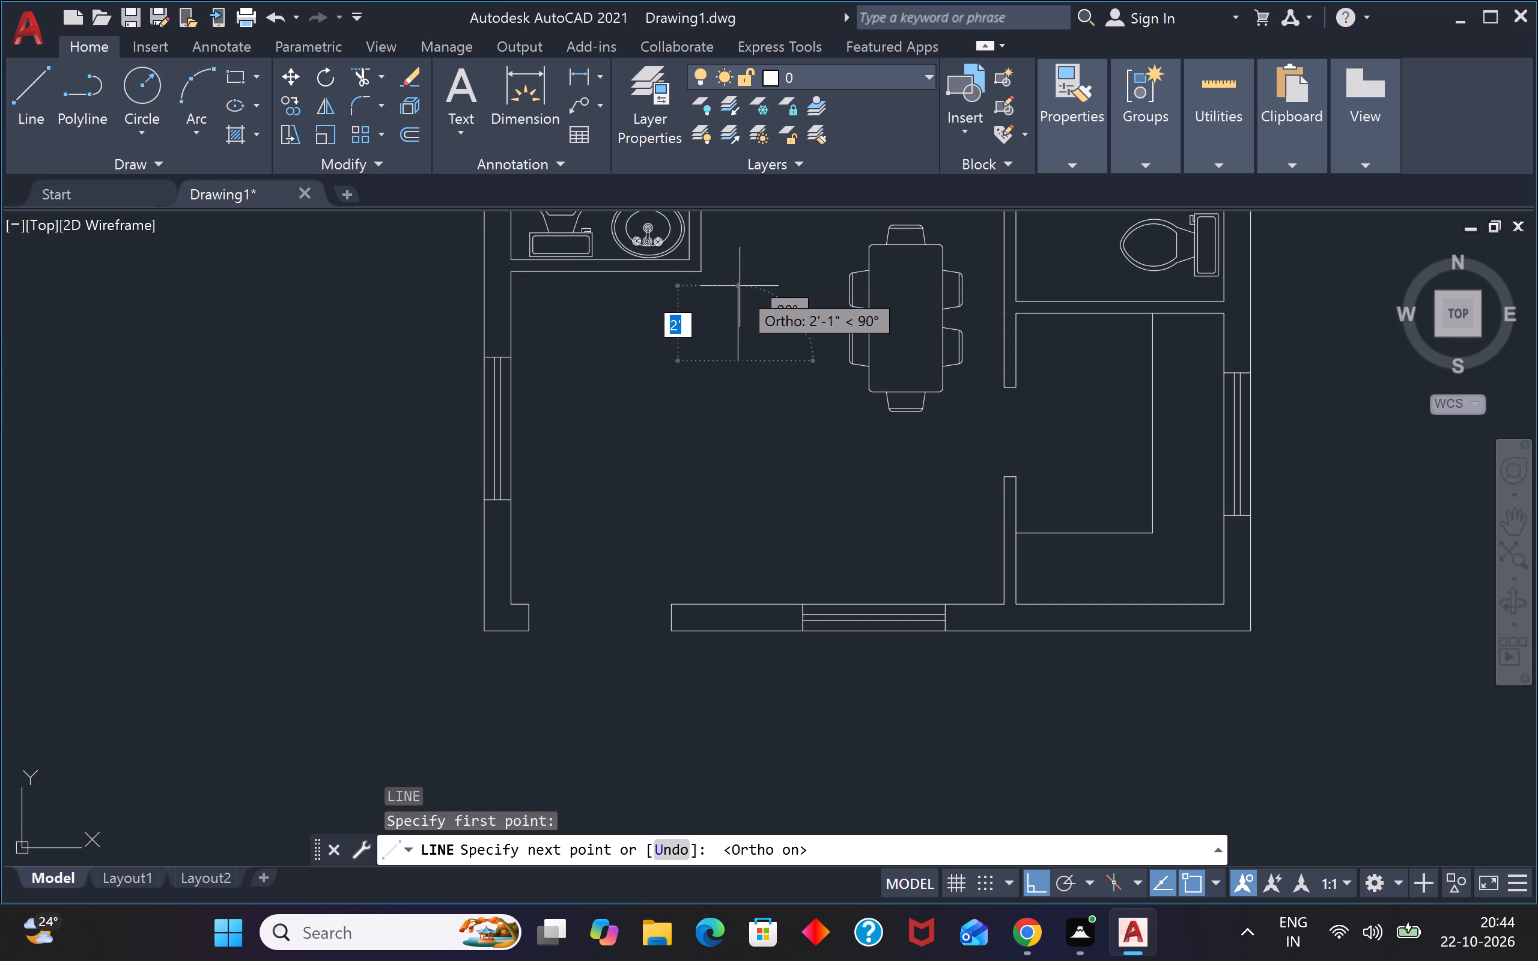
{"action": "type", "text": "2'"}
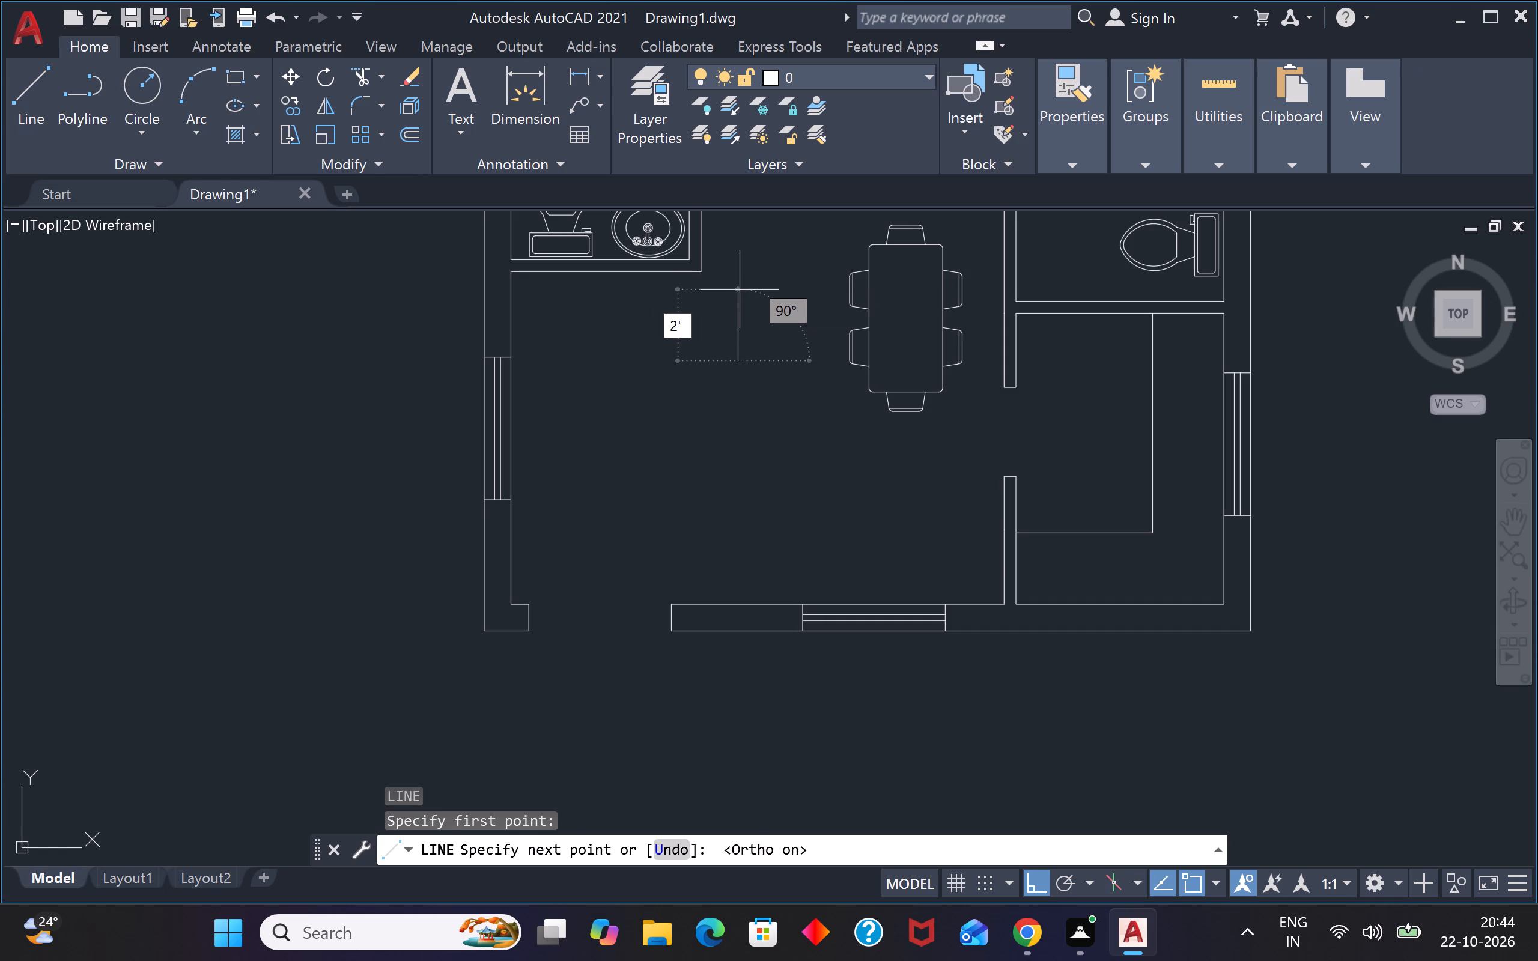
{"action": "key", "text": "Return"}
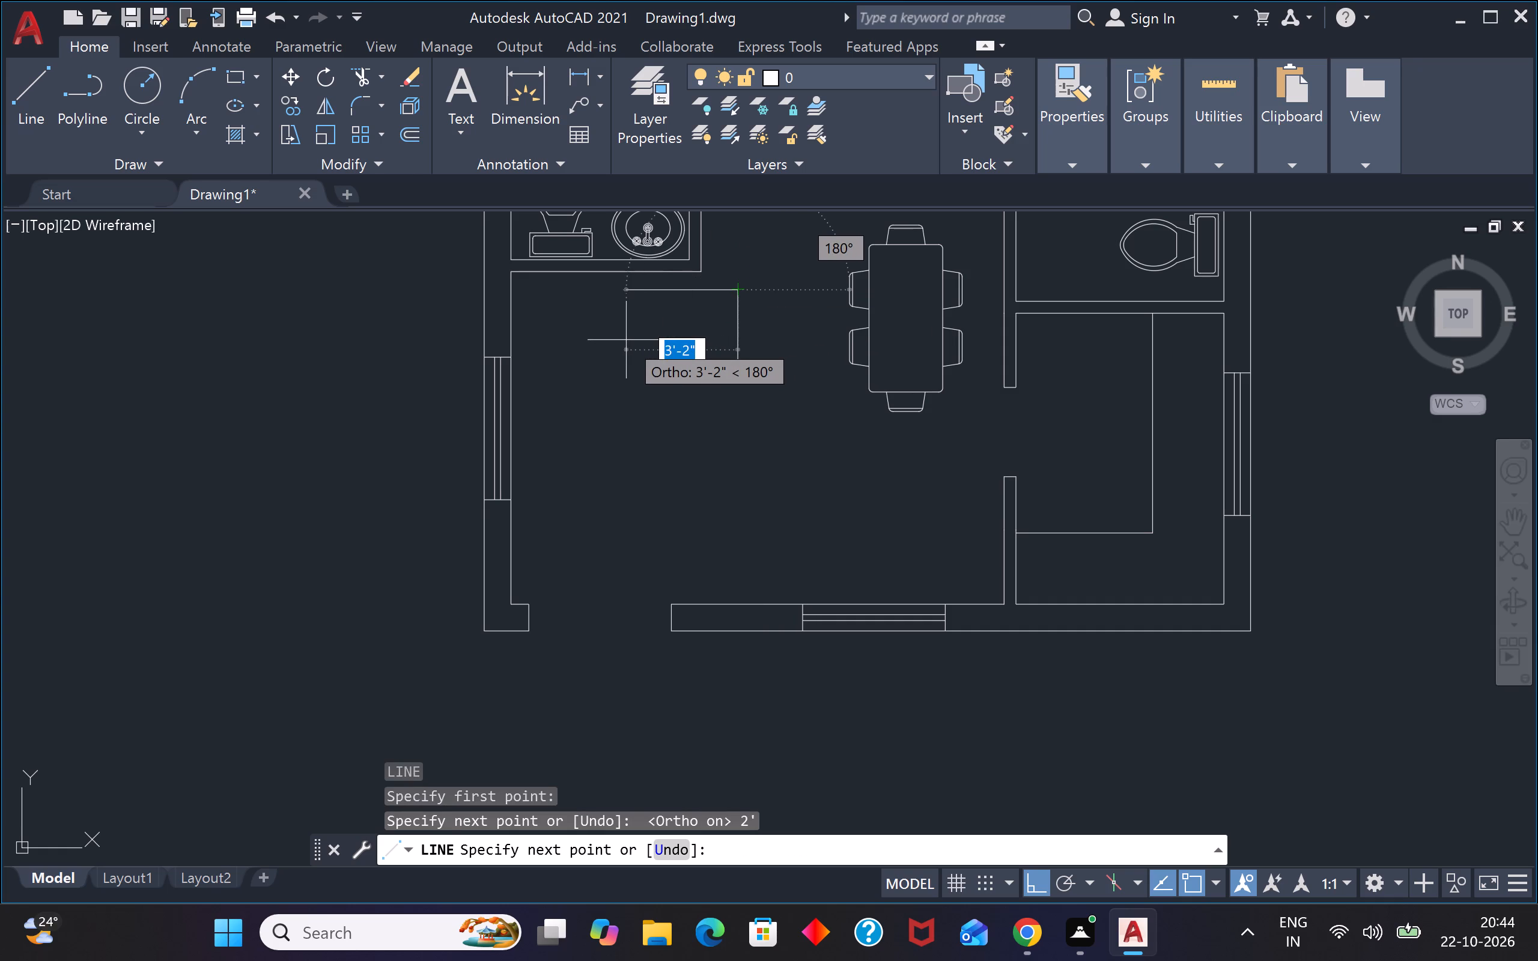
{"action": "type", "text": "4'"}
{"action": "key", "text": "Return"}
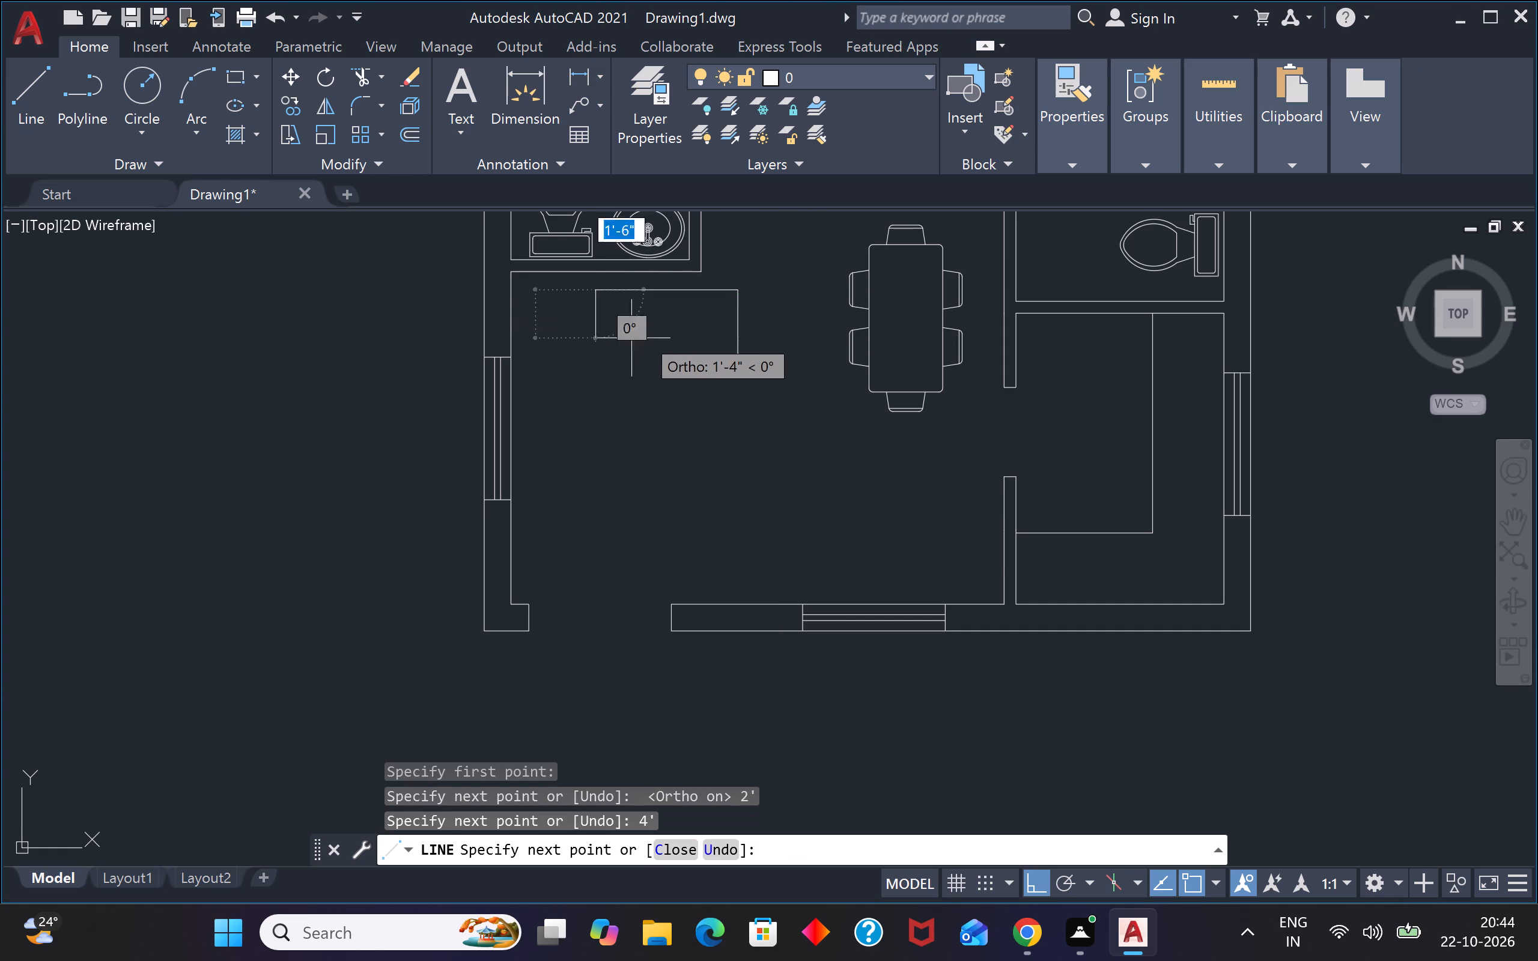
{"action": "type", "text": "2'"}
{"action": "key", "text": "Return"}
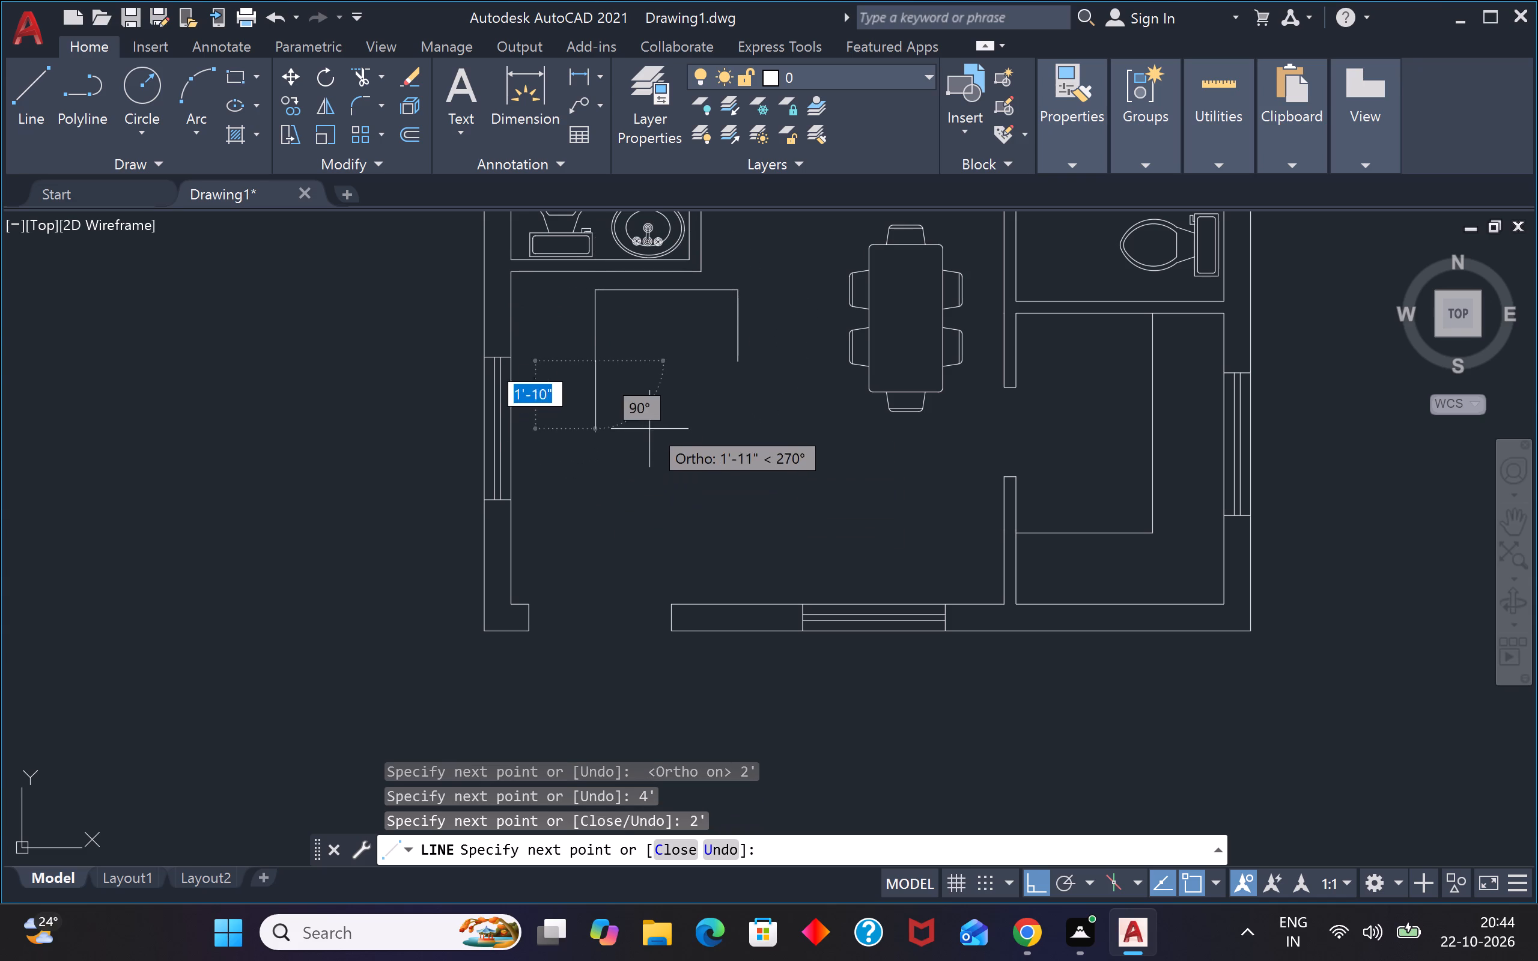
{"action": "key", "text": "Escape"}
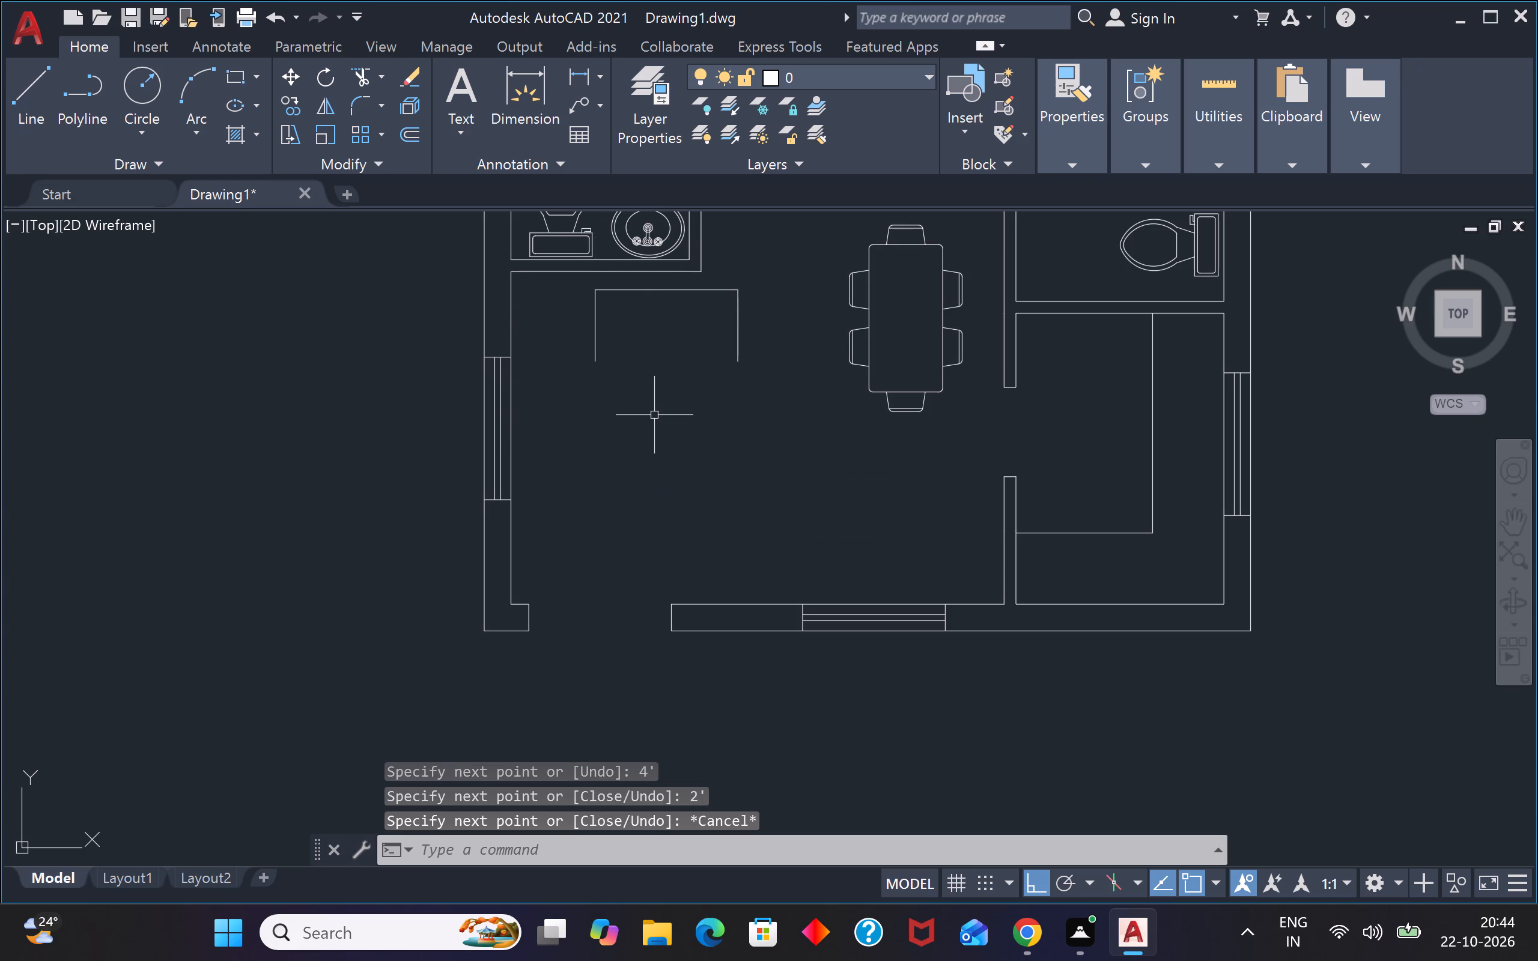
Draw a second three-sided sofa outline beside the left wall window, open toward the room, with a 4' back and 2' sides.
{"action": "key", "text": "space"}
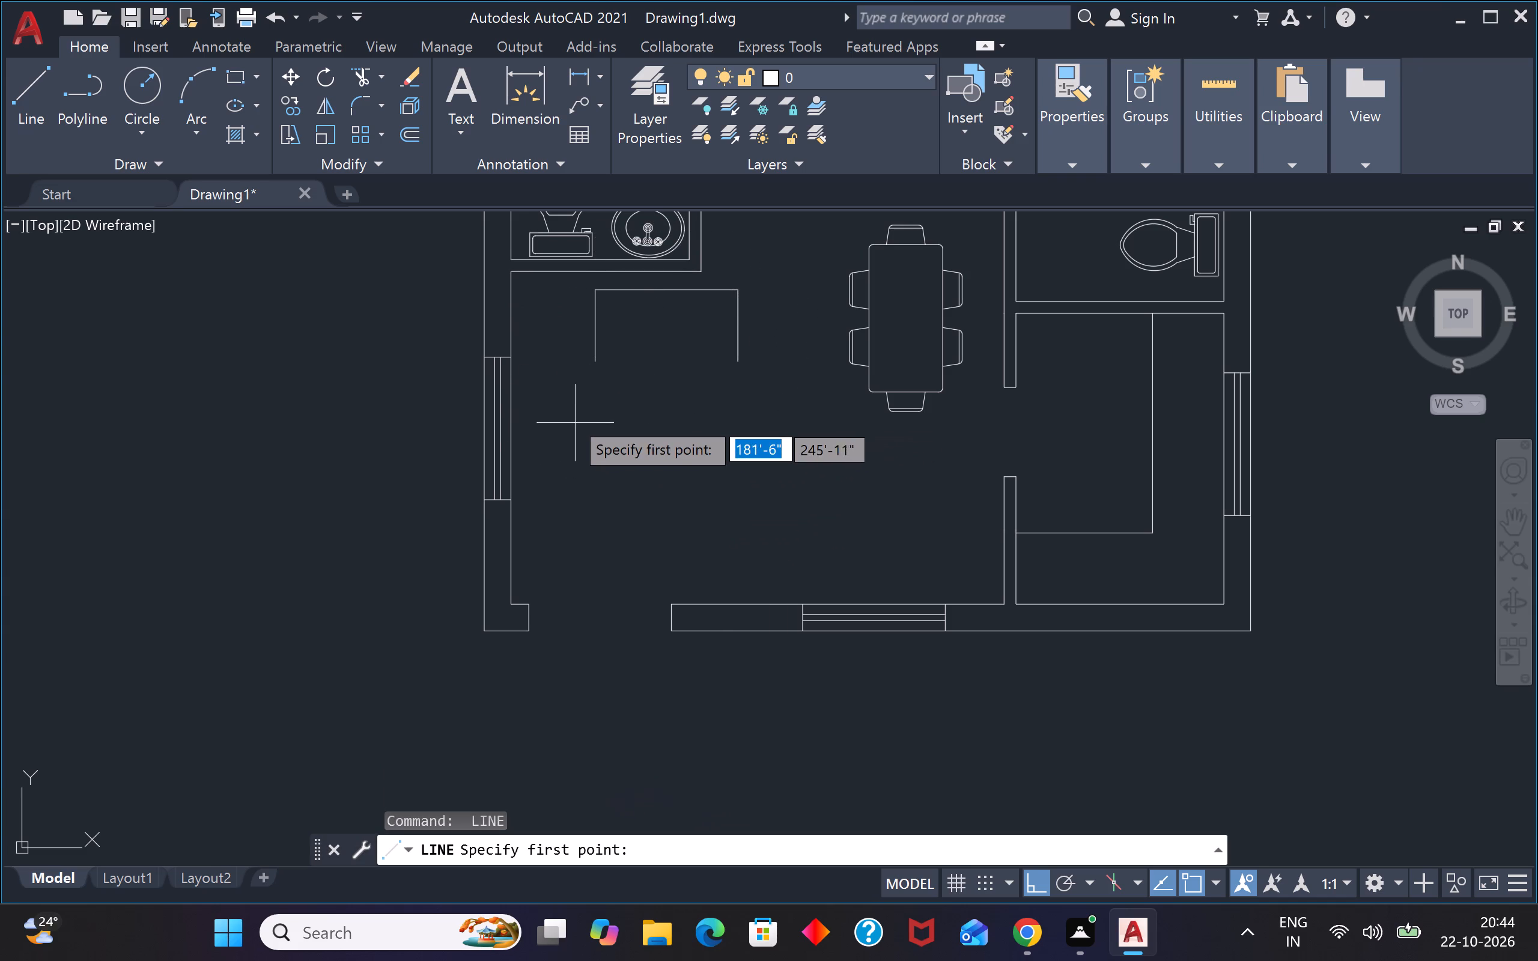
{"action": "left_click_drag", "start_coordinate": [635, 408], "coordinate": [629, 408]}
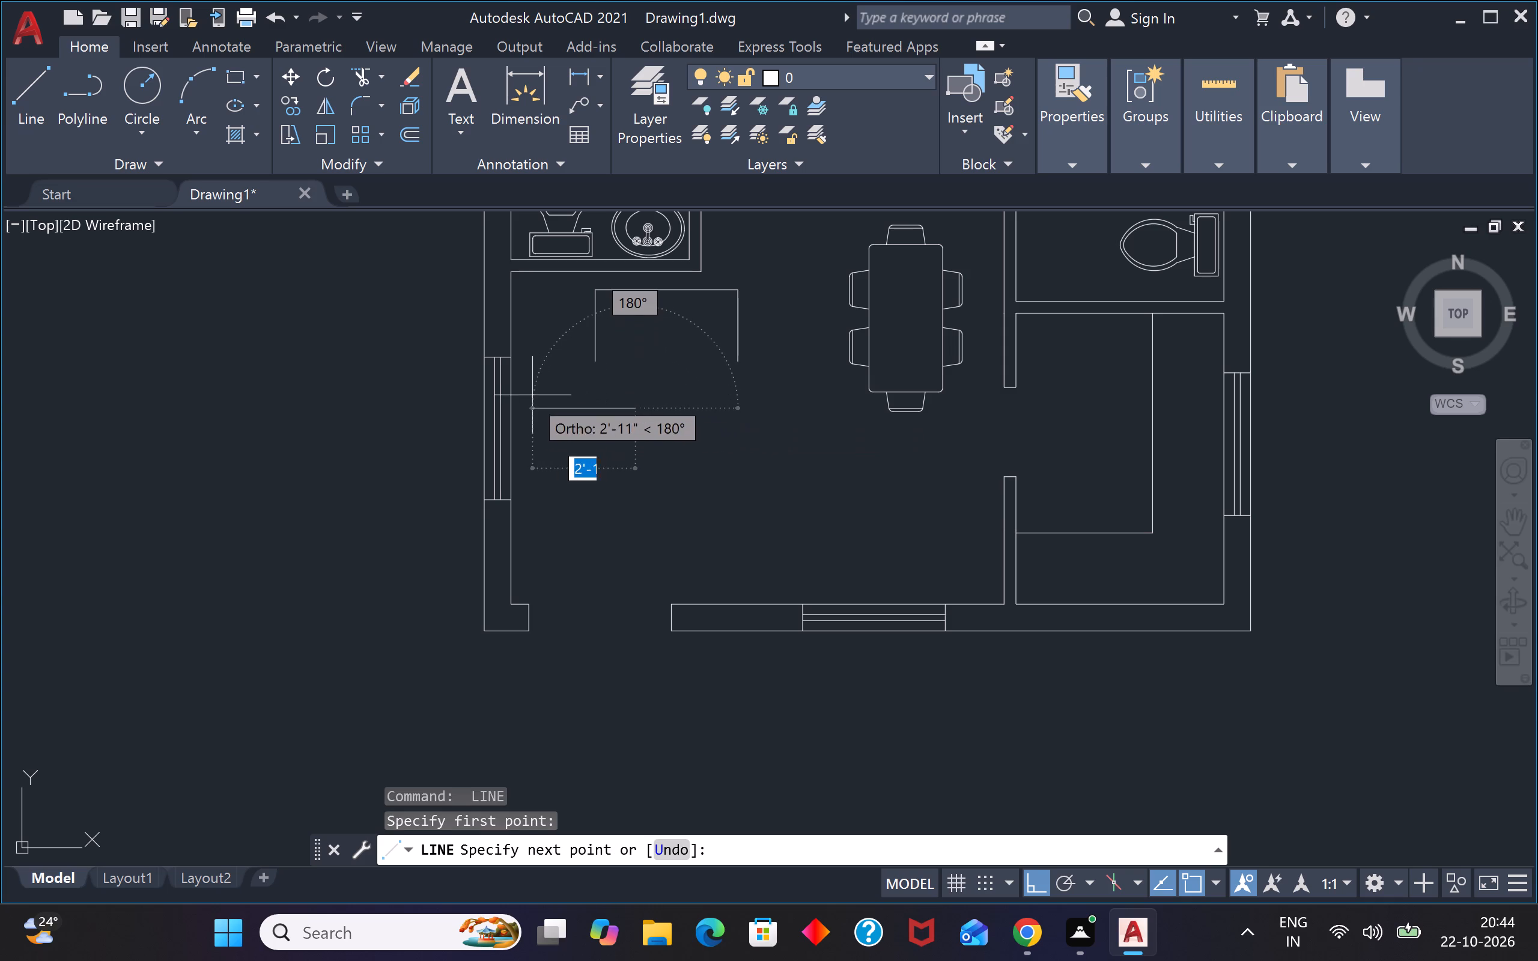
{"action": "type", "text": "2'"}
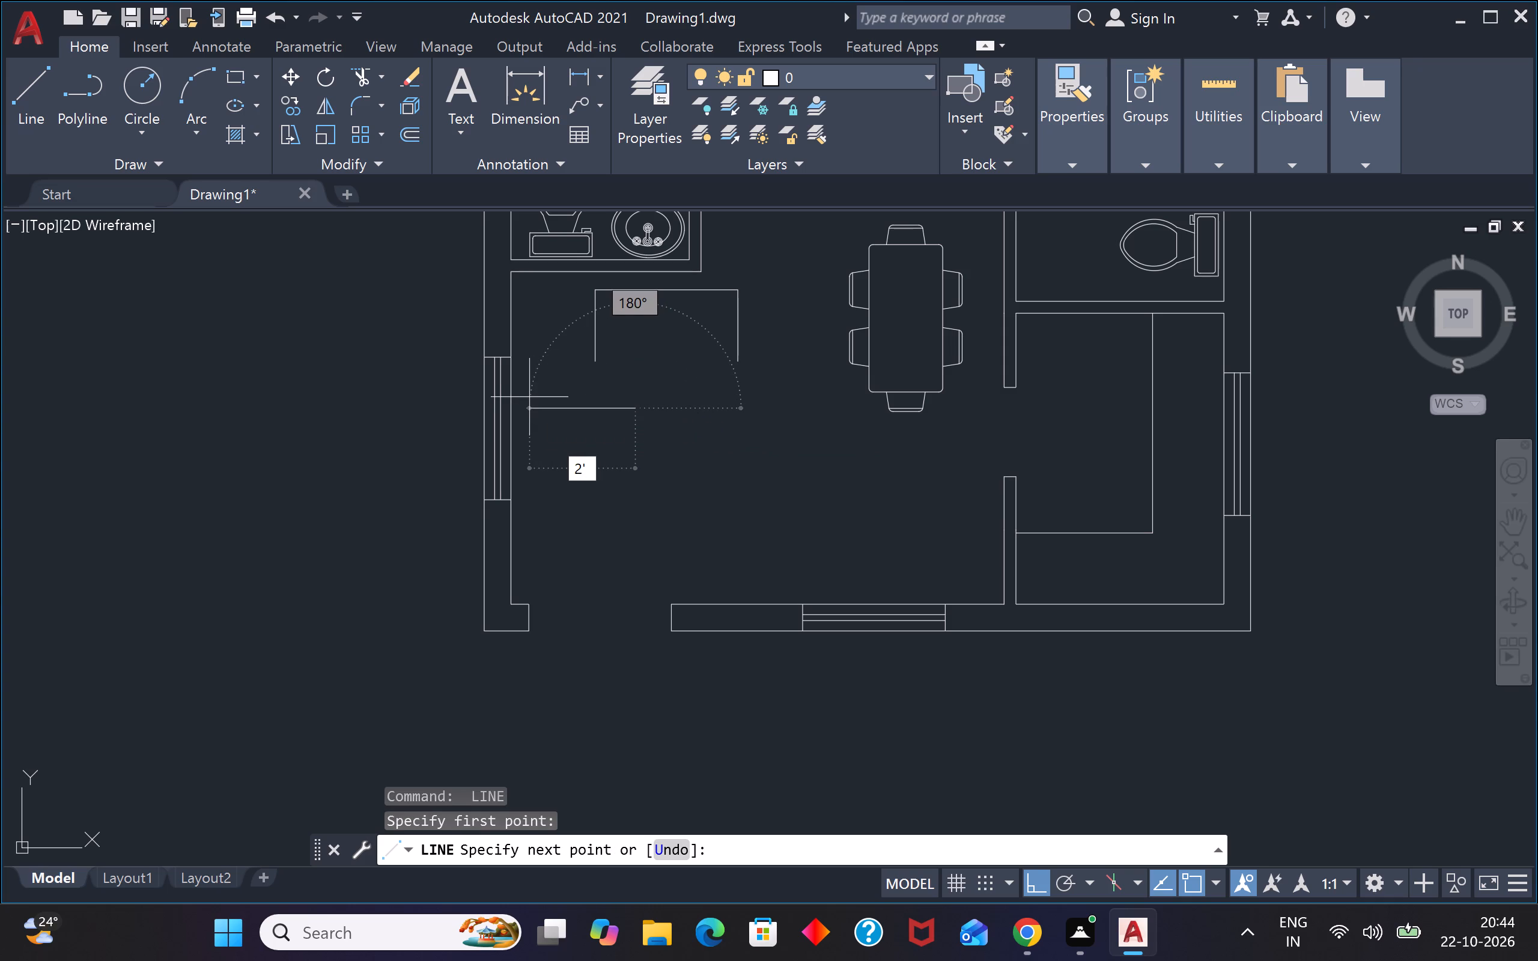
{"action": "key", "text": "Return"}
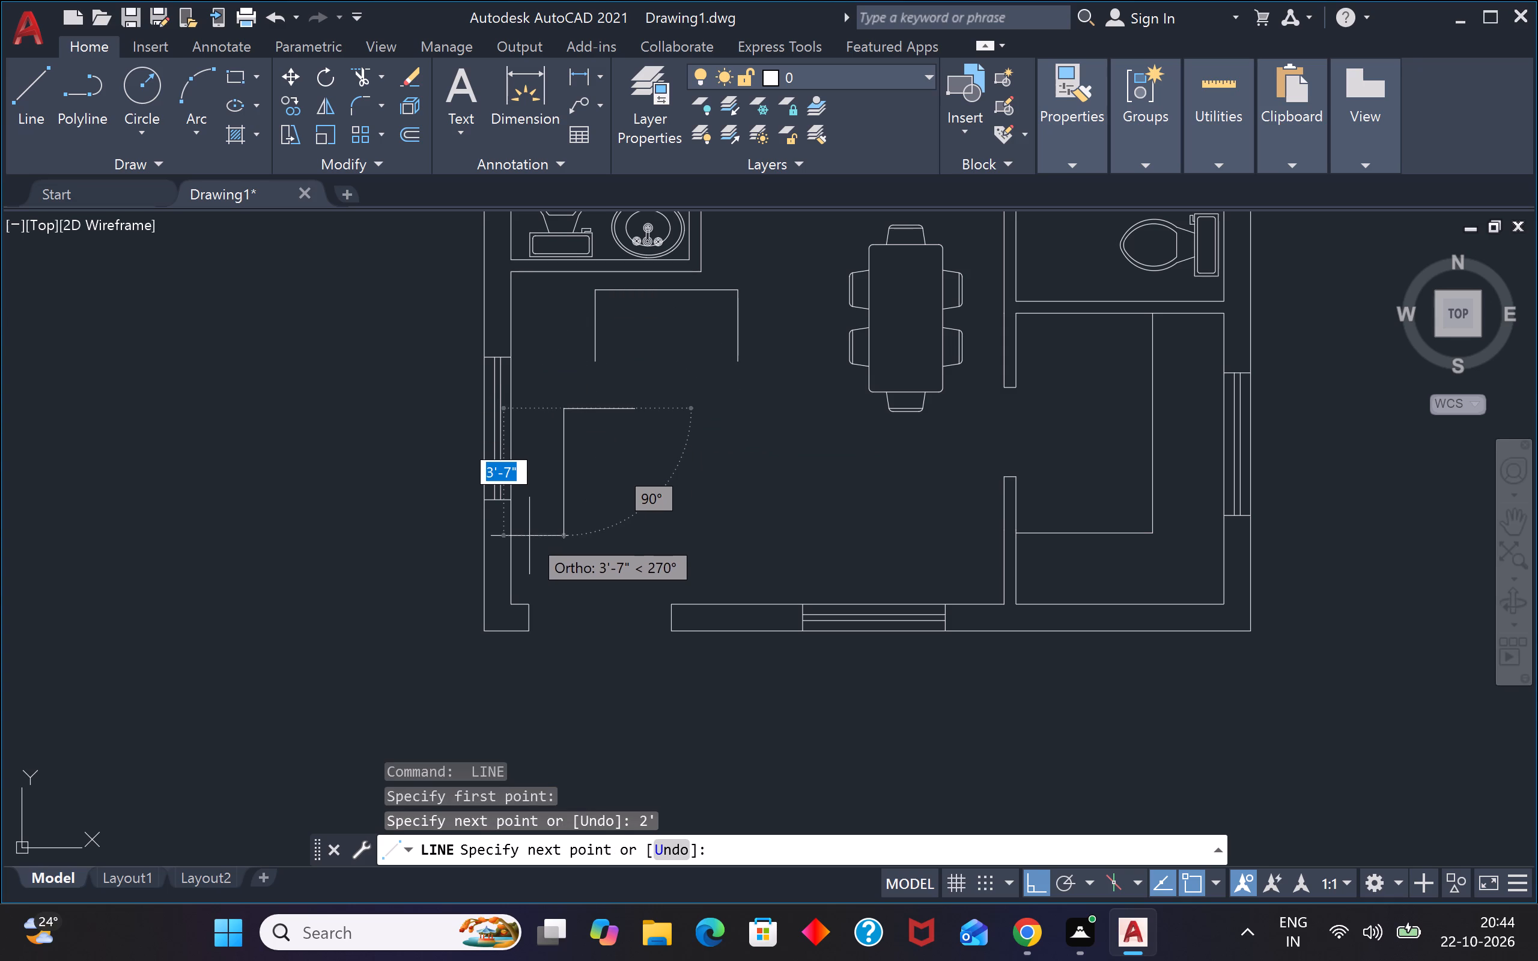
{"action": "type", "text": "4'"}
{"action": "key", "text": "Return"}
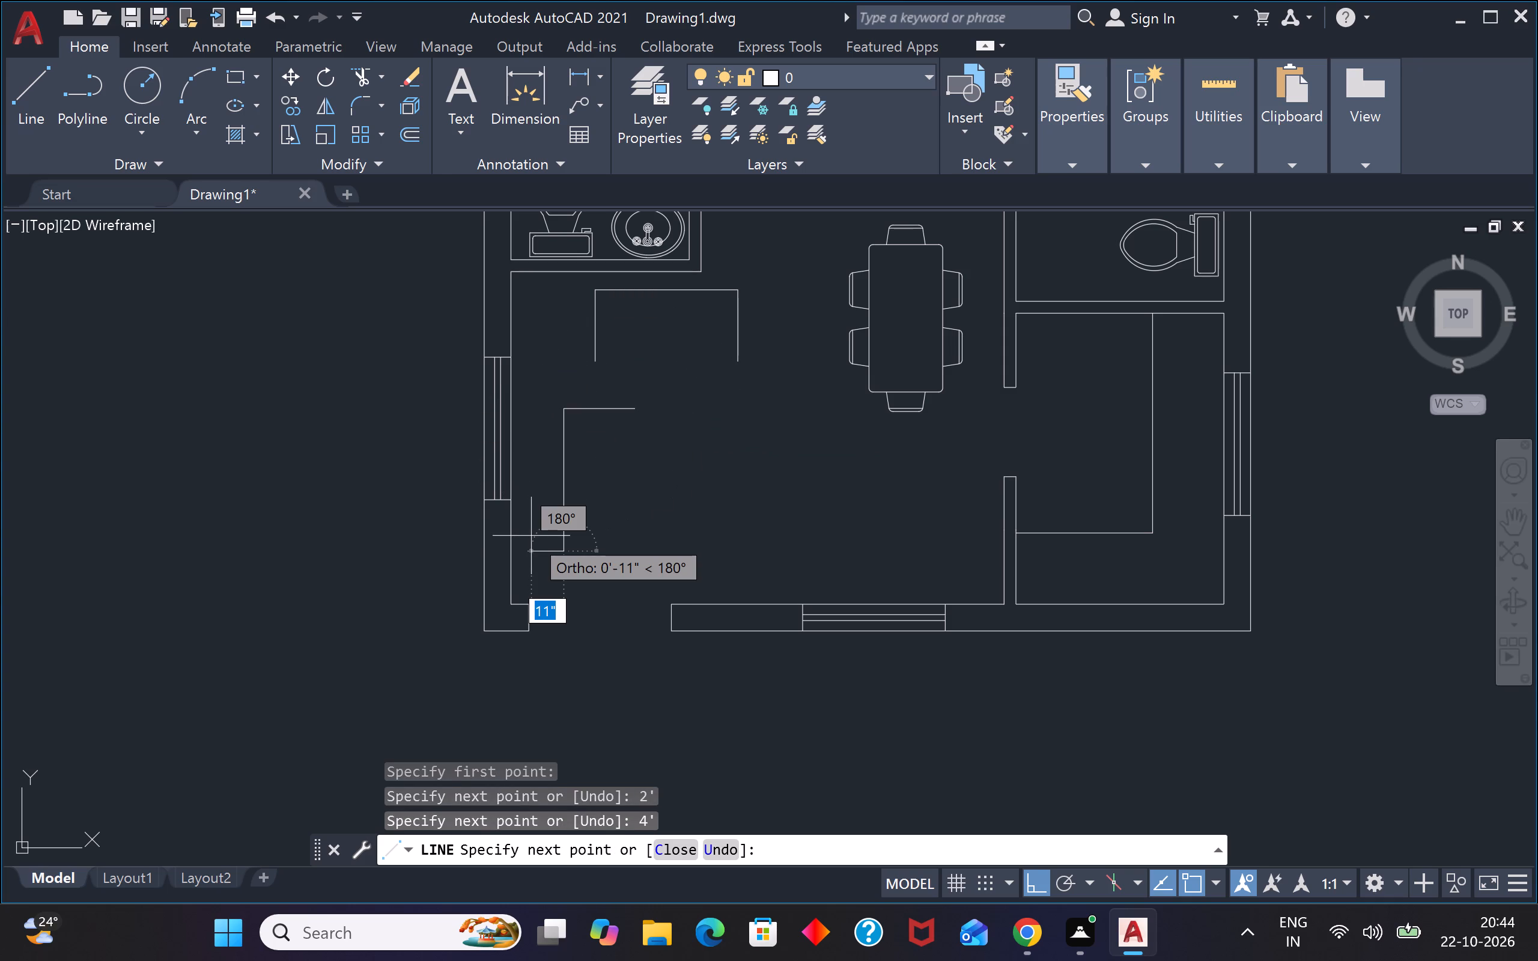
{"action": "type", "text": "2'"}
{"action": "key", "text": "Return"}
{"action": "key", "text": "Escape"}
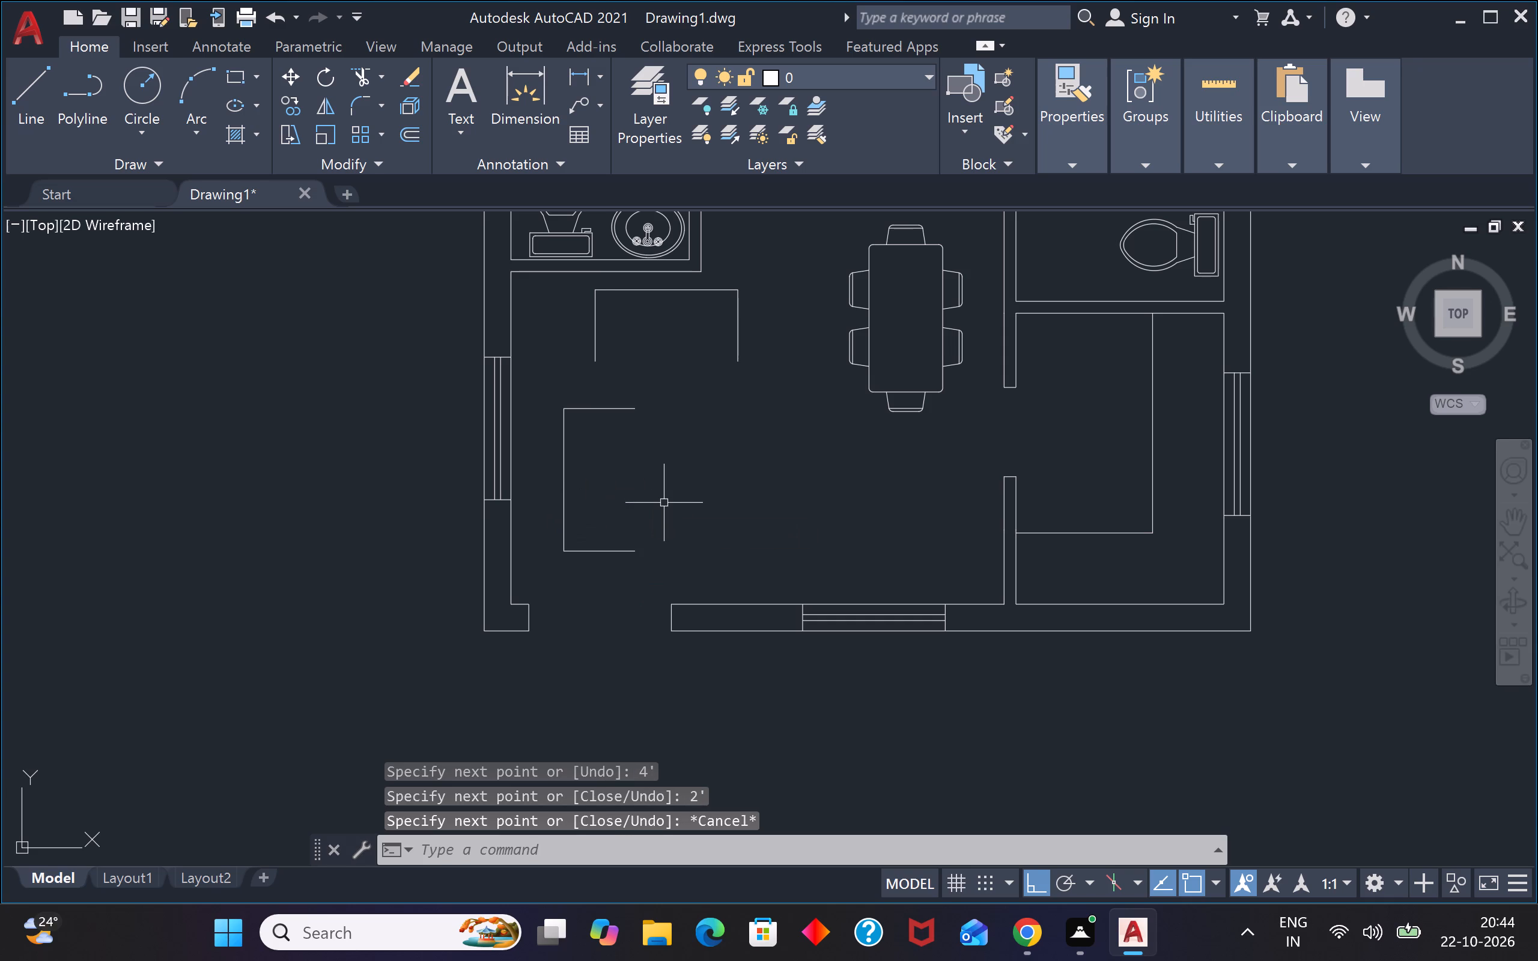
Offset the back and both side lines of the sofa outline below the left bathroom 6" inward.
{"action": "scroll", "coordinate": [607, 458], "scroll_direction": "down", "scroll_amount": 2}
{"action": "scroll", "coordinate": [620, 429], "scroll_direction": "up", "scroll_amount": 2}
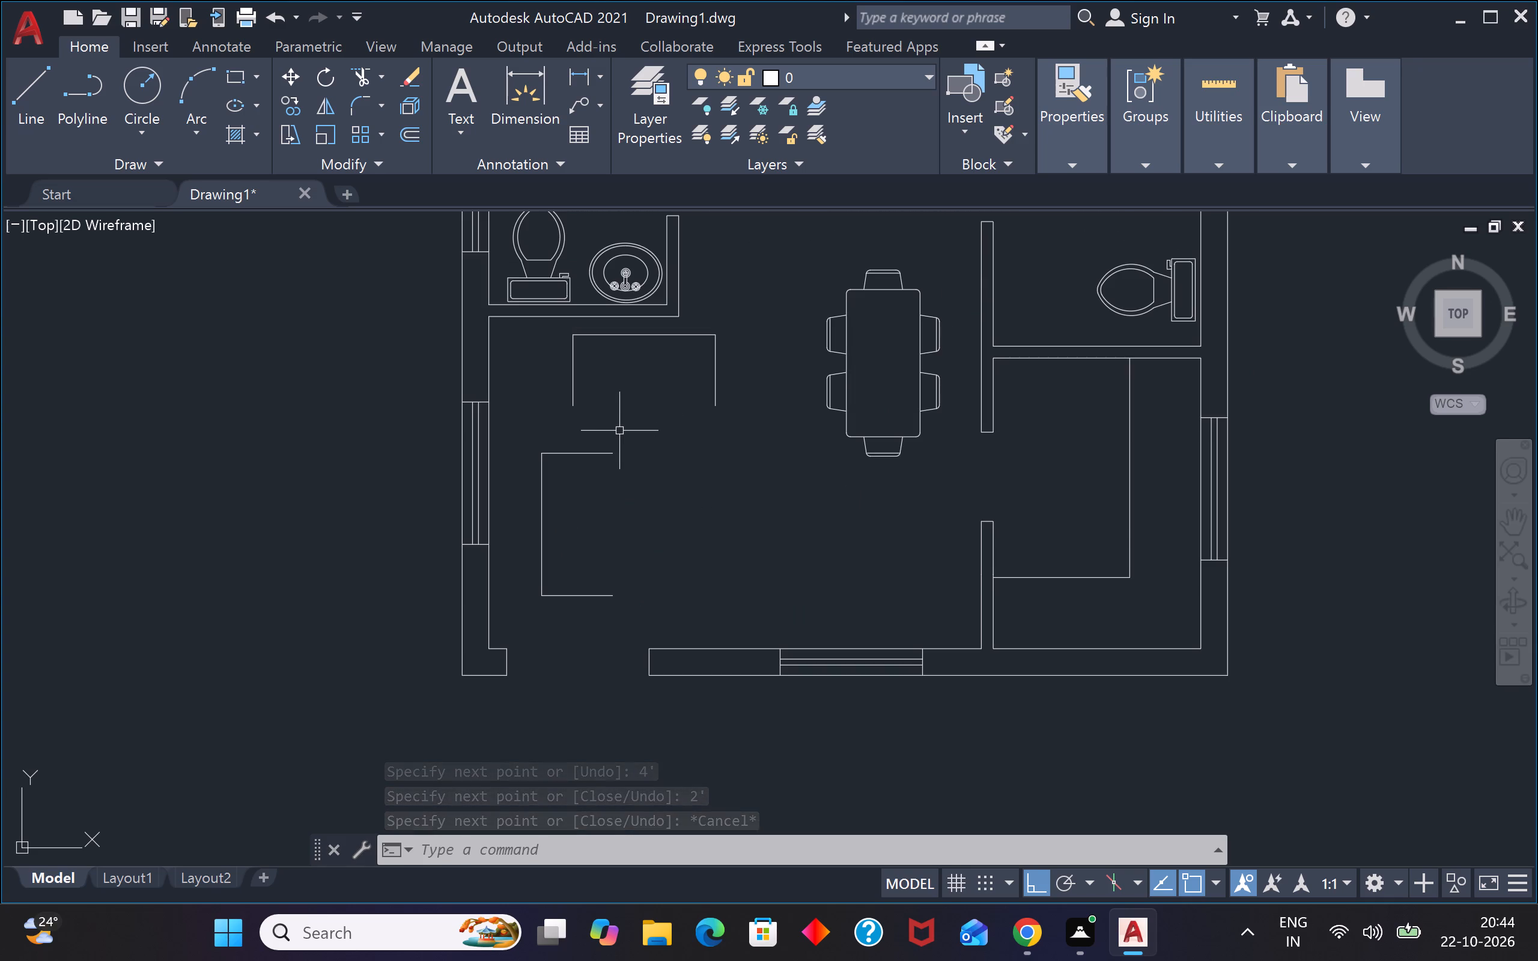
{"action": "key", "text": "o"}
{"action": "key", "text": "space"}
{"action": "type", "text": "6\""}
{"action": "key", "text": "Return"}
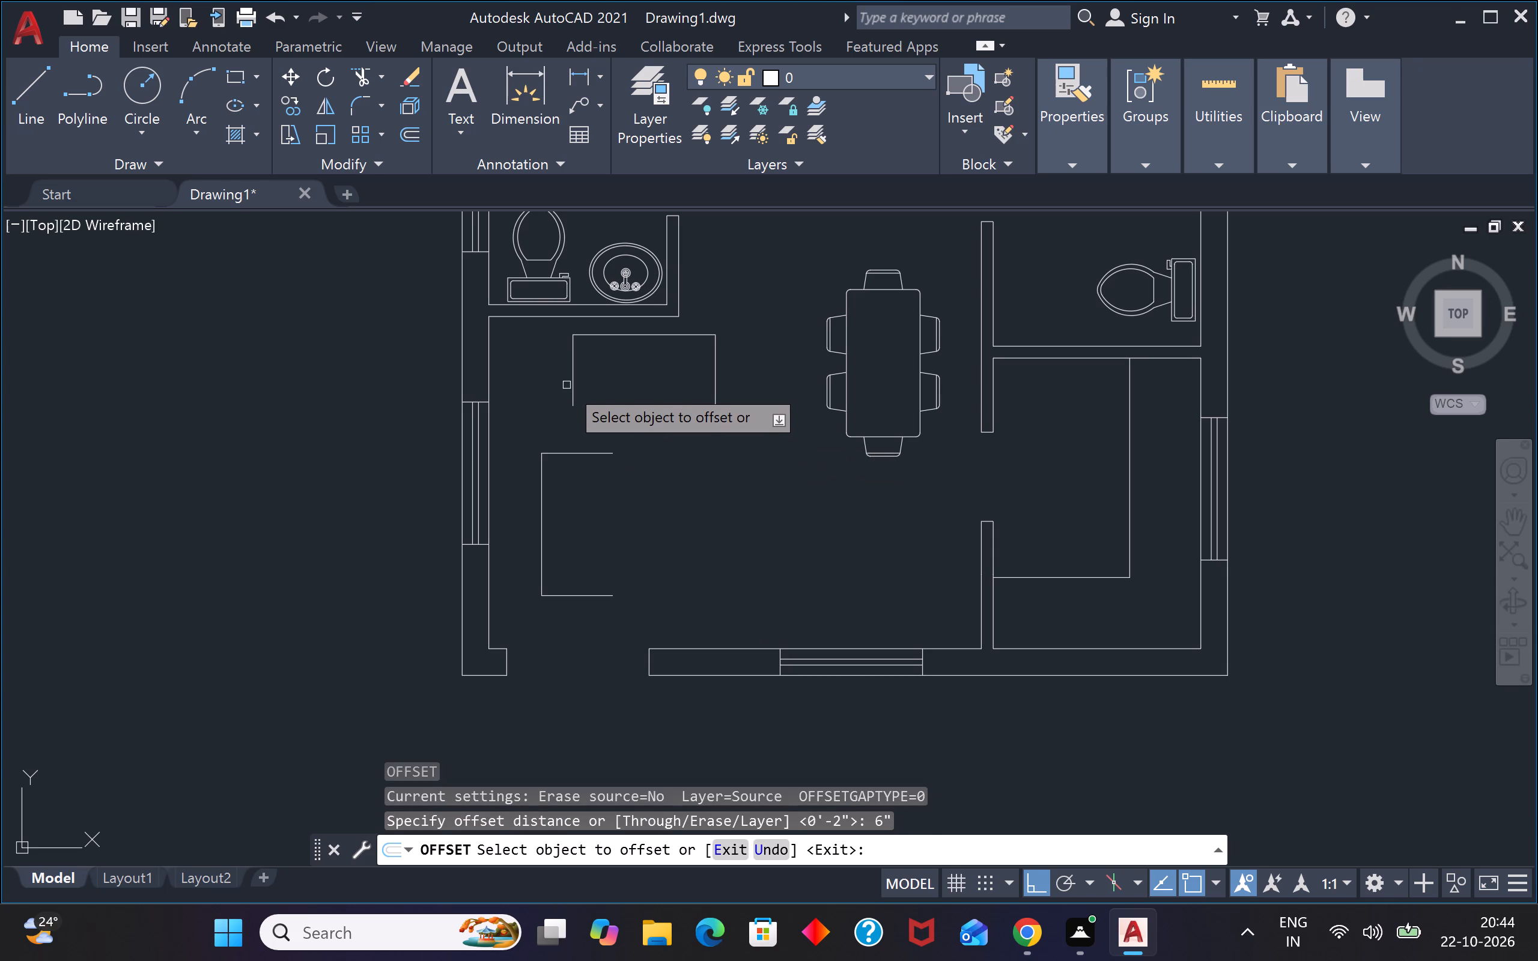
{"action": "left_click", "coordinate": [573, 386]}
{"action": "left_click", "coordinate": [647, 393]}
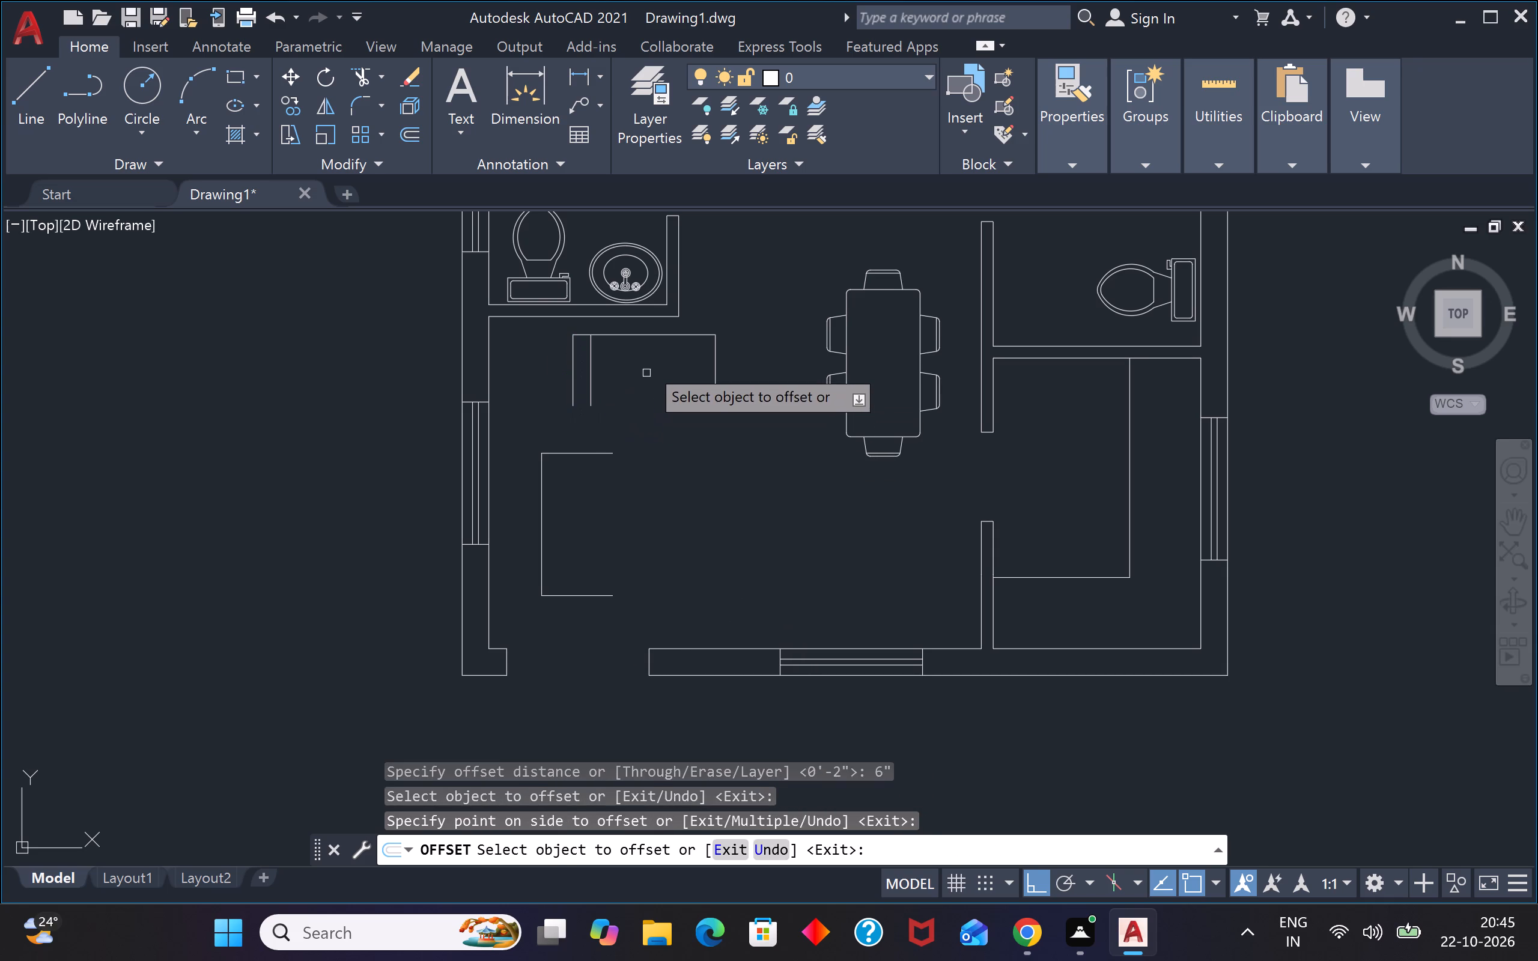
{"action": "left_click", "coordinate": [648, 337]}
{"action": "left_click", "coordinate": [629, 383]}
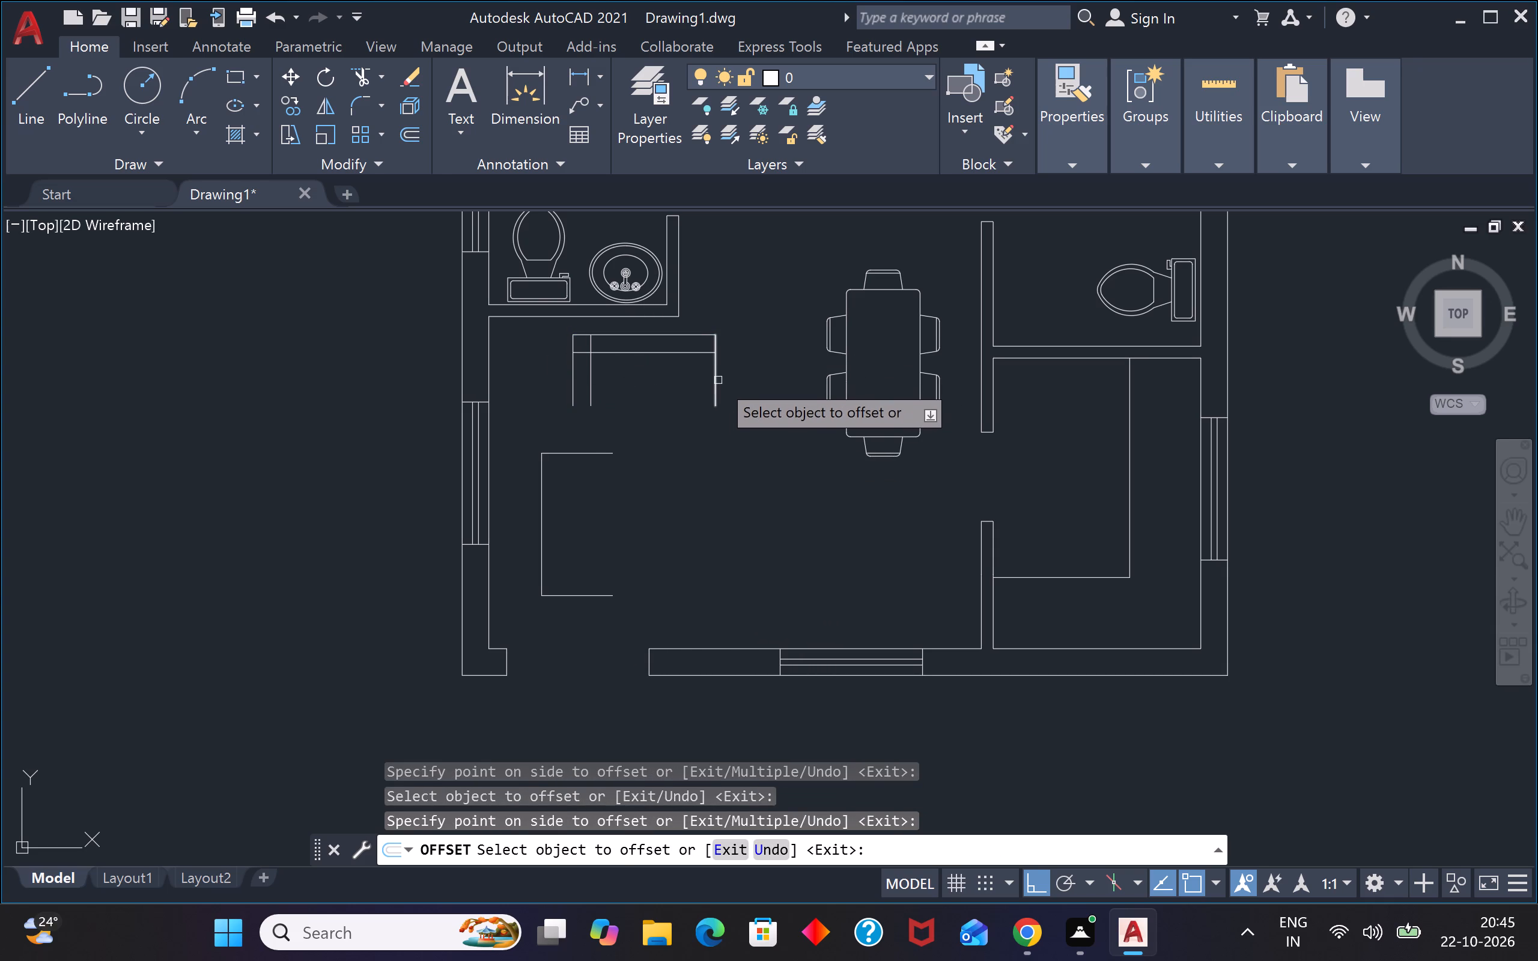
{"action": "left_click_drag", "start_coordinate": [715, 378], "coordinate": [708, 380]}
{"action": "left_click", "coordinate": [666, 387]}
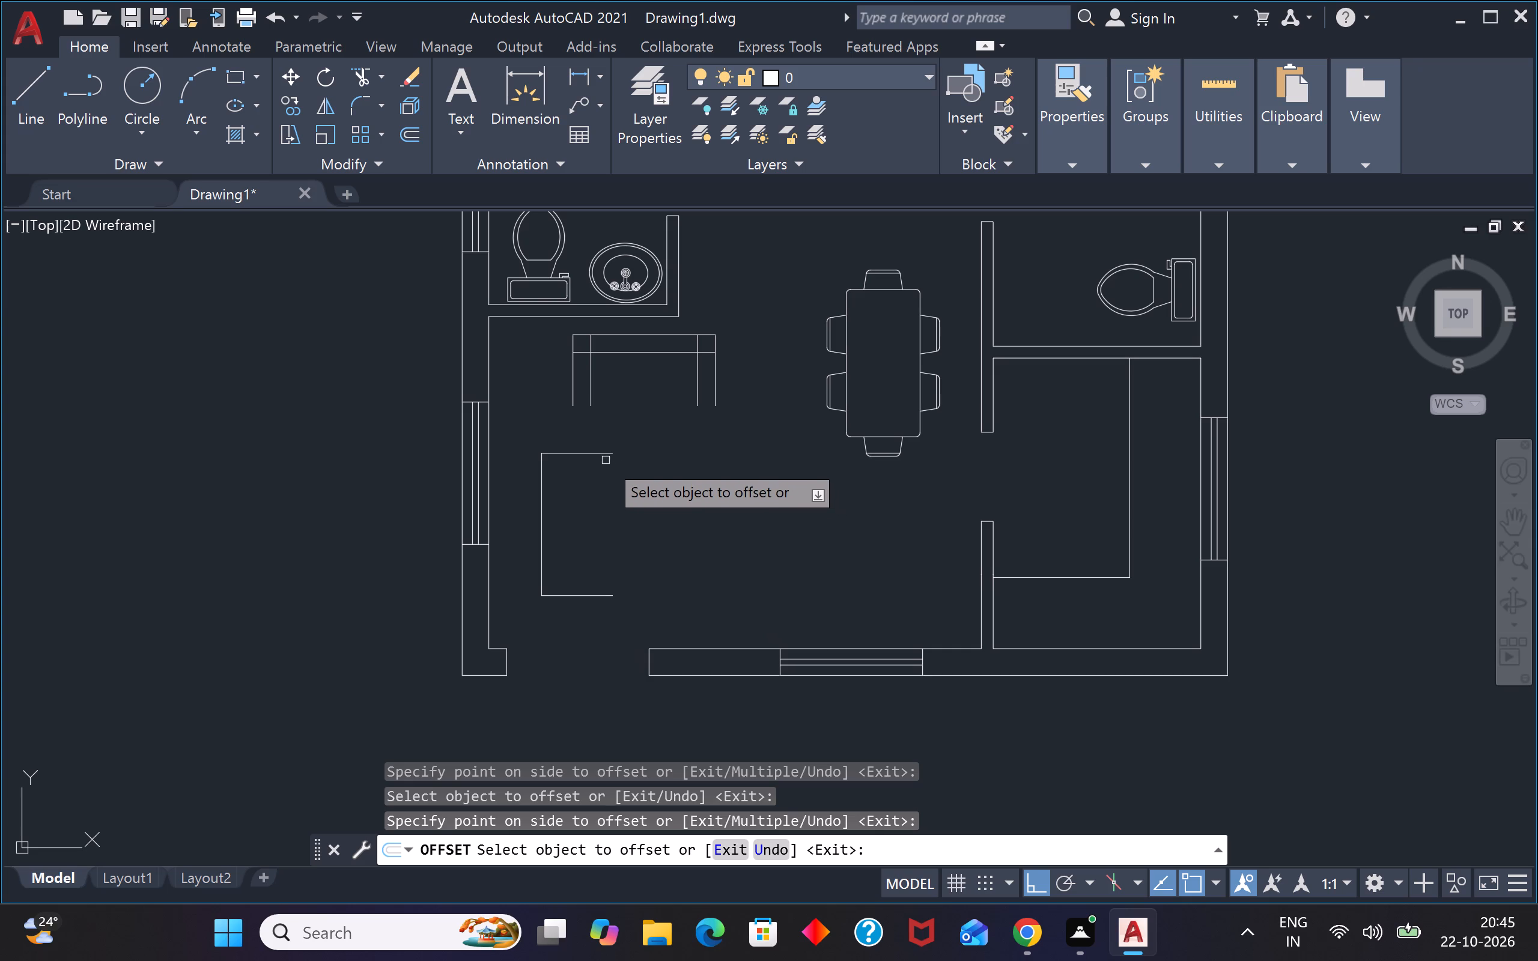
Offset the back and both side lines of the sofa outline beside the left wall window 6" inward.
{"action": "left_click", "coordinate": [593, 453]}
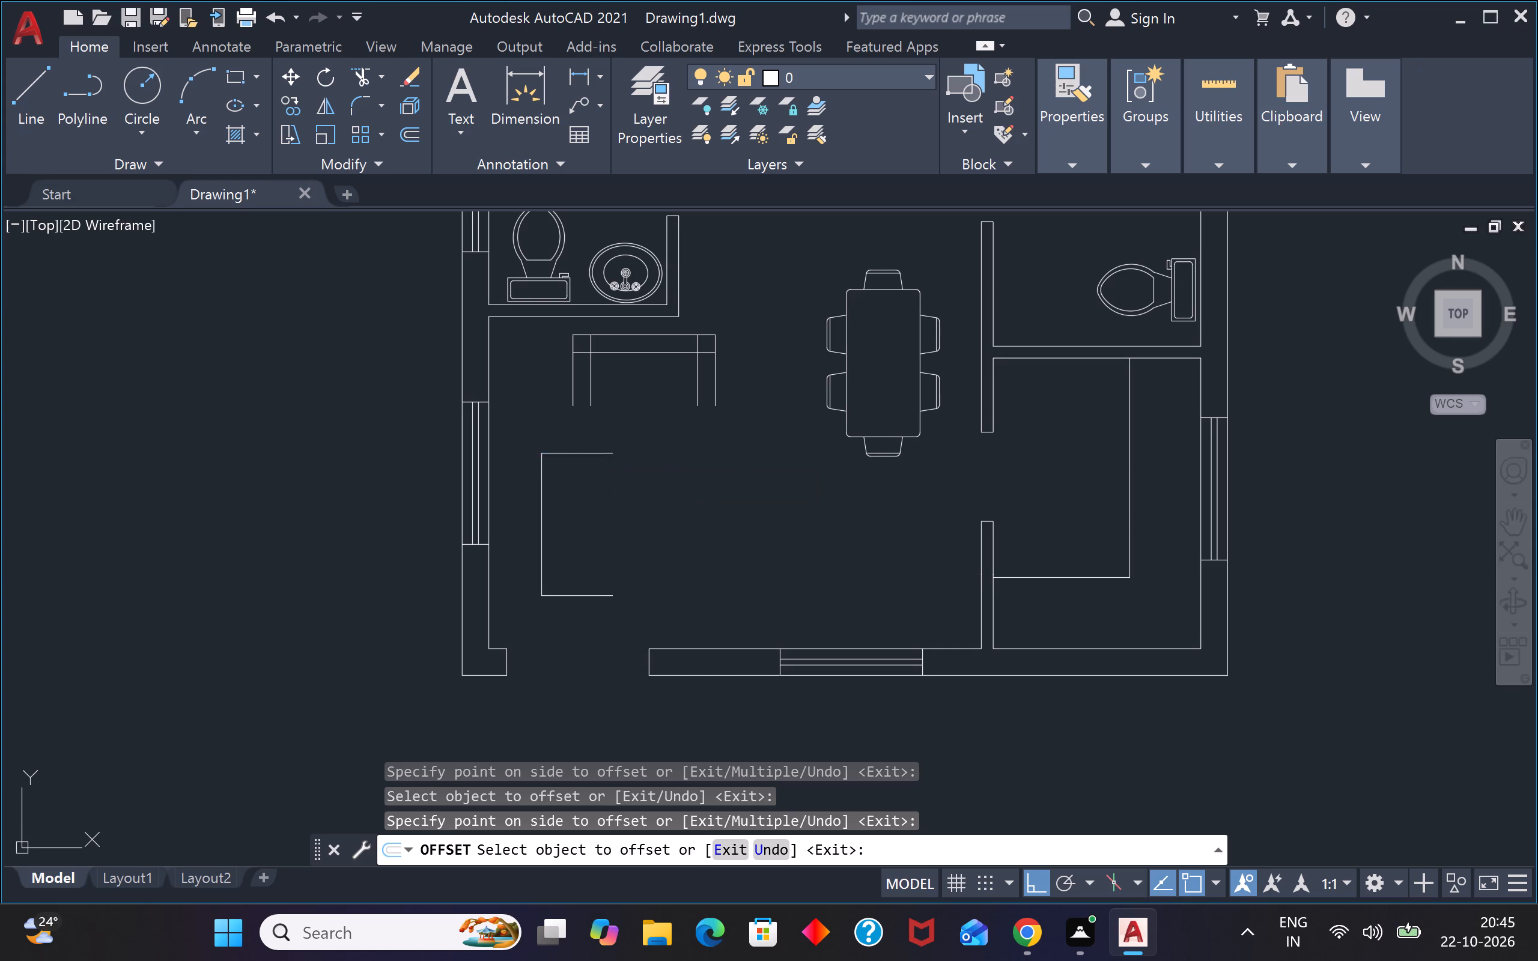
{"action": "left_click", "coordinate": [578, 520]}
{"action": "left_click_drag", "start_coordinate": [541, 531], "coordinate": [546, 531]}
{"action": "left_click", "coordinate": [609, 533]}
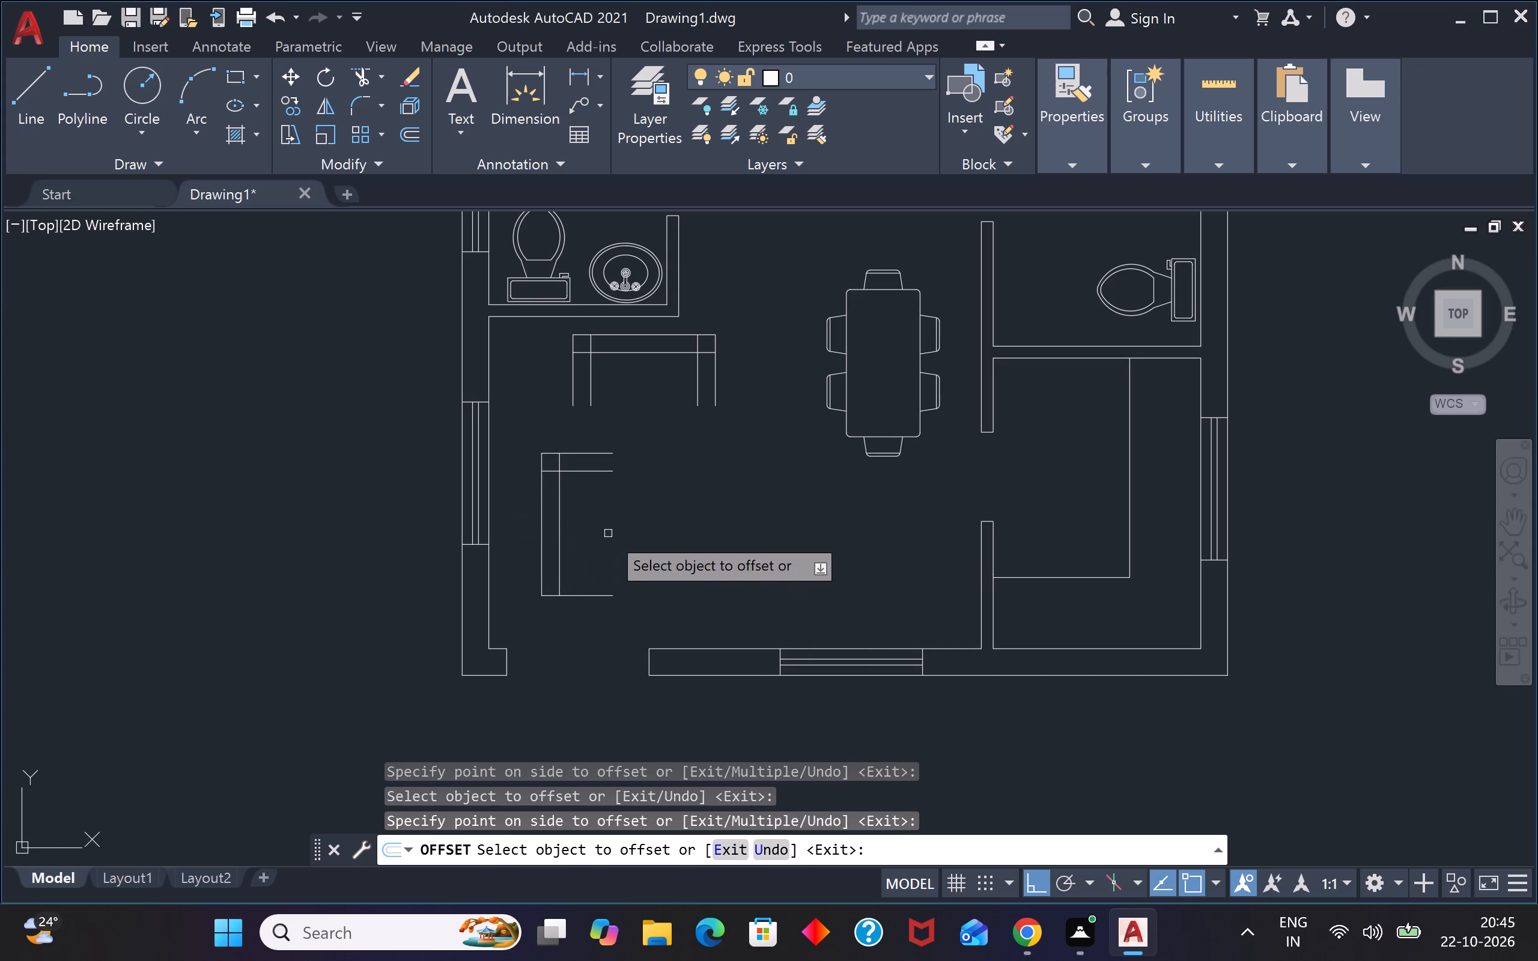
{"action": "left_click", "coordinate": [595, 594]}
{"action": "left_click", "coordinate": [594, 544]}
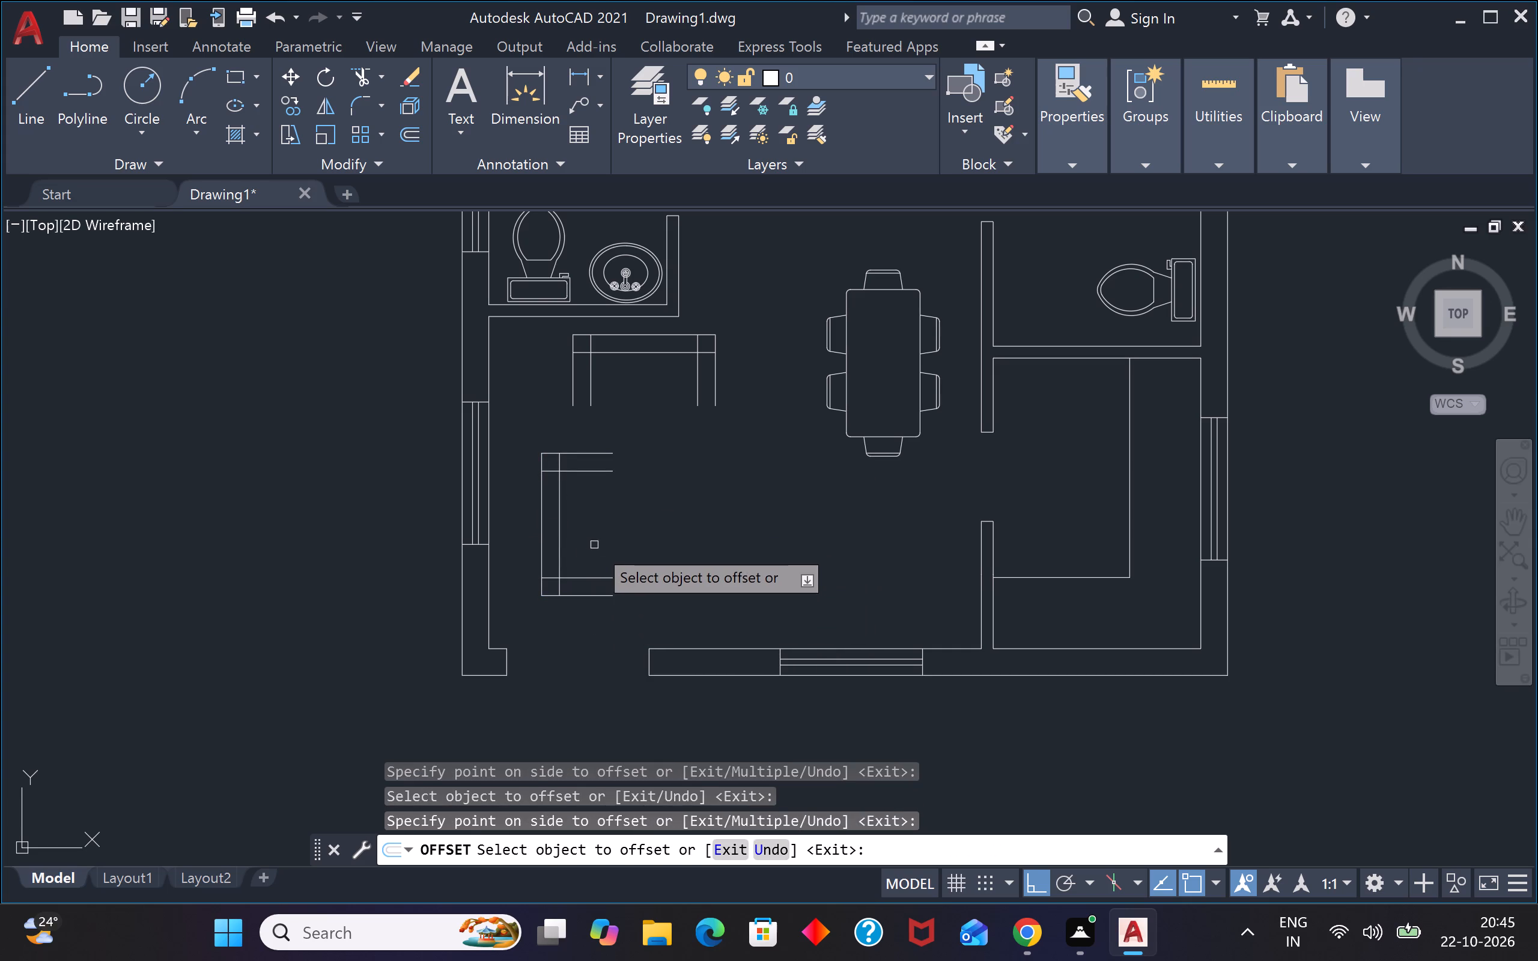
{"action": "key", "text": "Escape"}
{"action": "key", "text": "Escape"}
Close both open arm ends of the sofa beside the left wall window with short 6" lines.
{"action": "key", "text": "l"}
{"action": "key", "text": "space"}
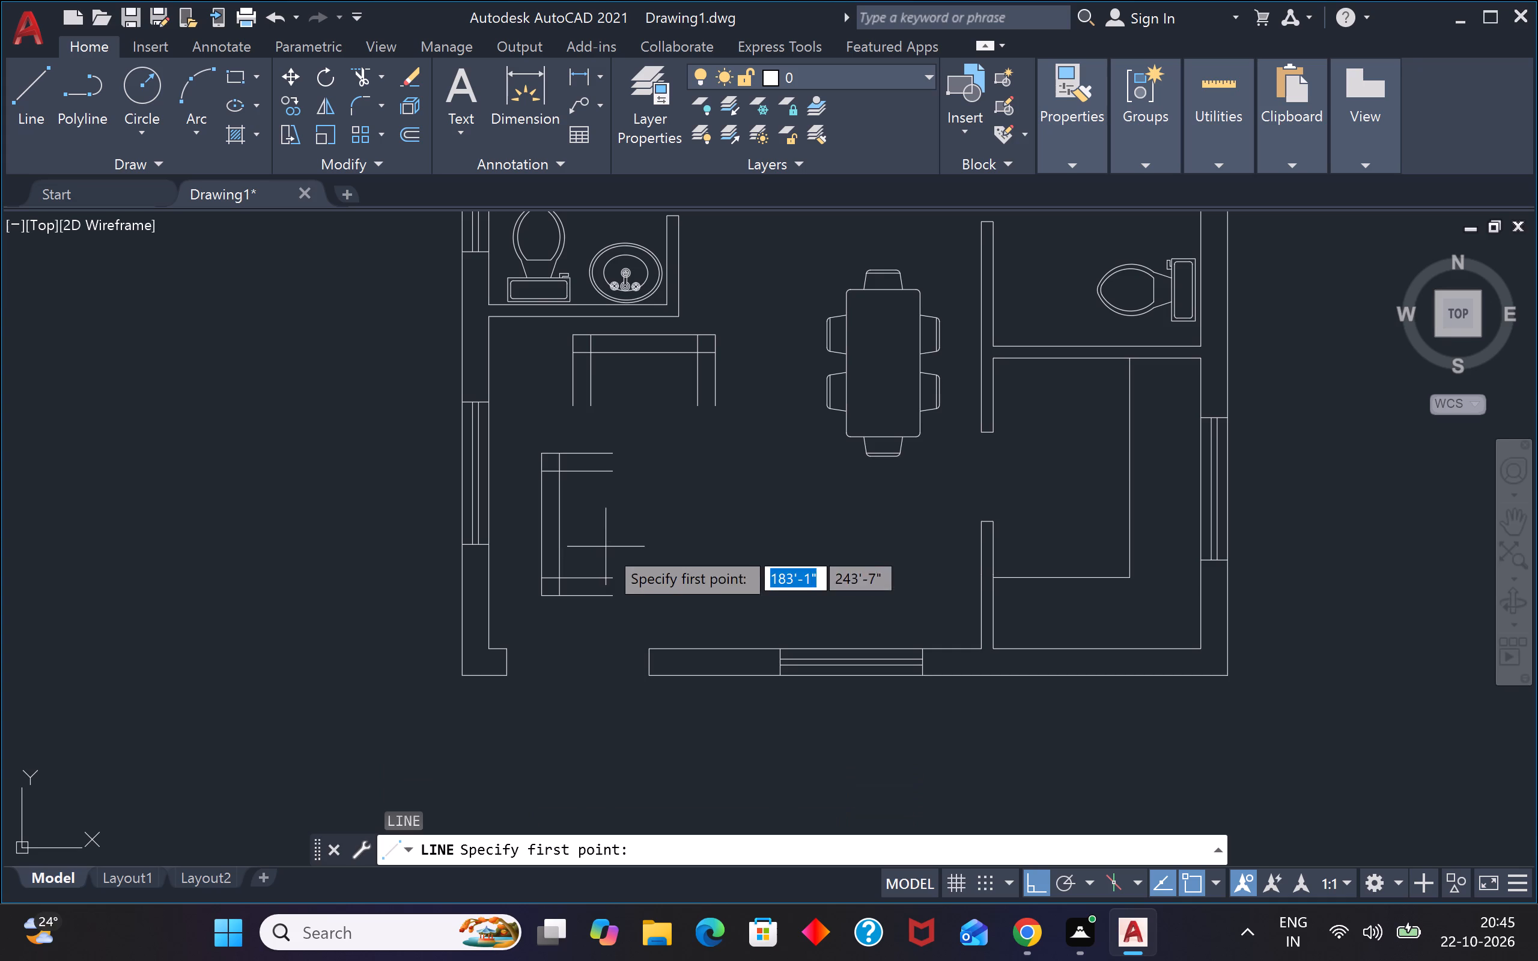
{"action": "scroll", "coordinate": [620, 489], "scroll_direction": "up", "scroll_amount": 3}
{"action": "left_click", "coordinate": [594, 353]}
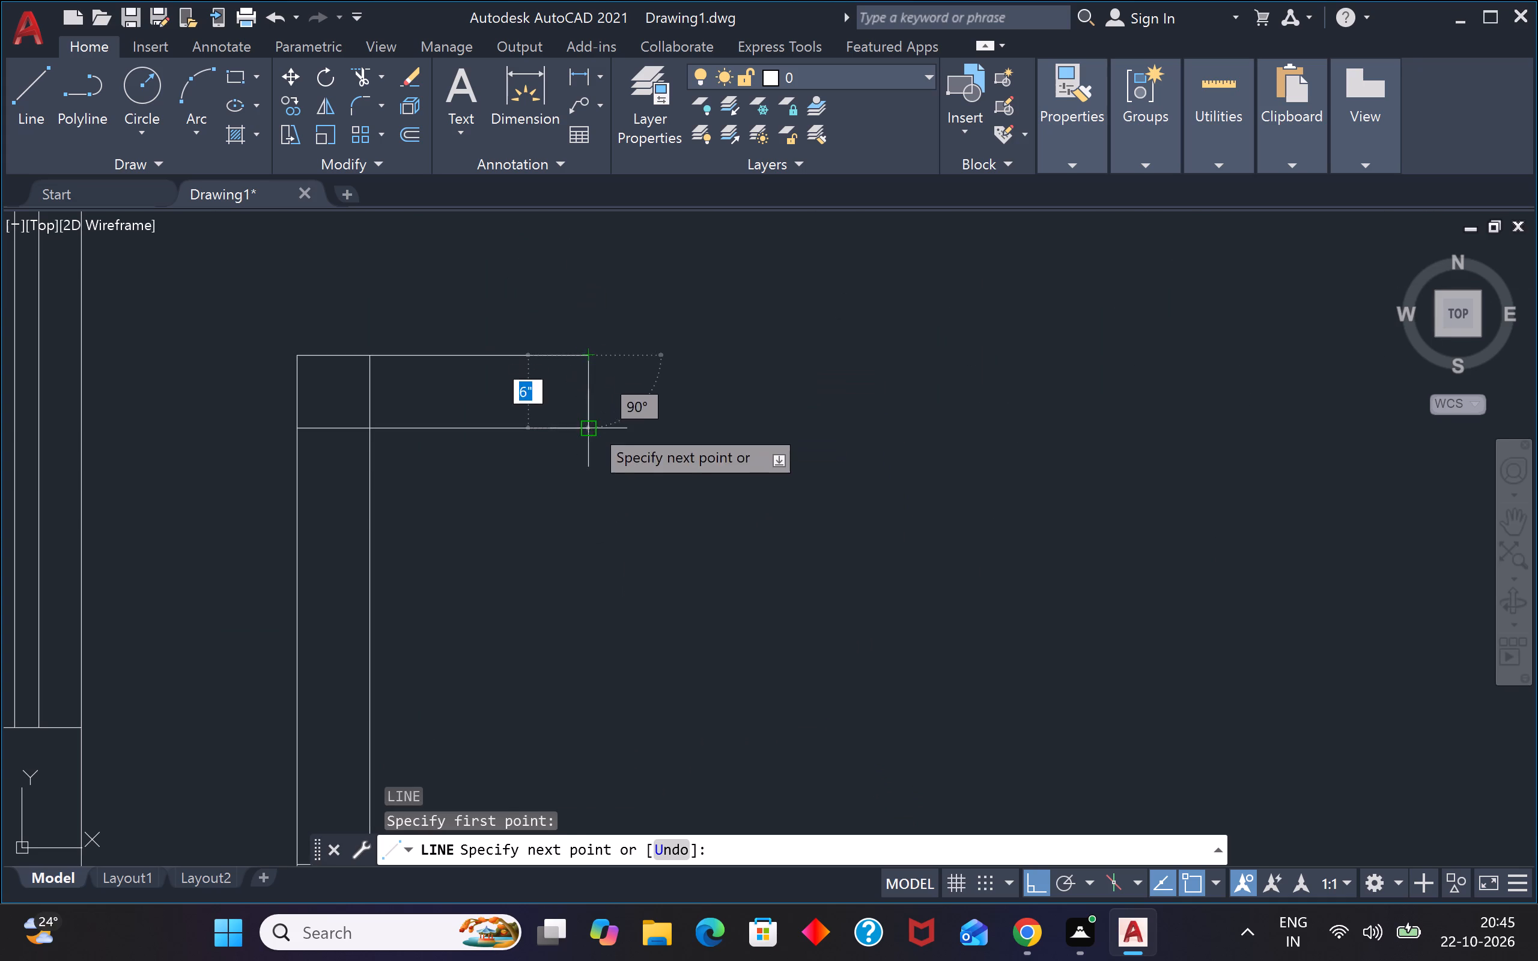
{"action": "left_click", "coordinate": [591, 425]}
{"action": "key", "text": "Escape"}
{"action": "scroll", "coordinate": [601, 416], "scroll_direction": "down", "scroll_amount": 4}
{"action": "key", "text": "space"}
{"action": "scroll", "coordinate": [590, 505], "scroll_direction": "up", "scroll_amount": 4}
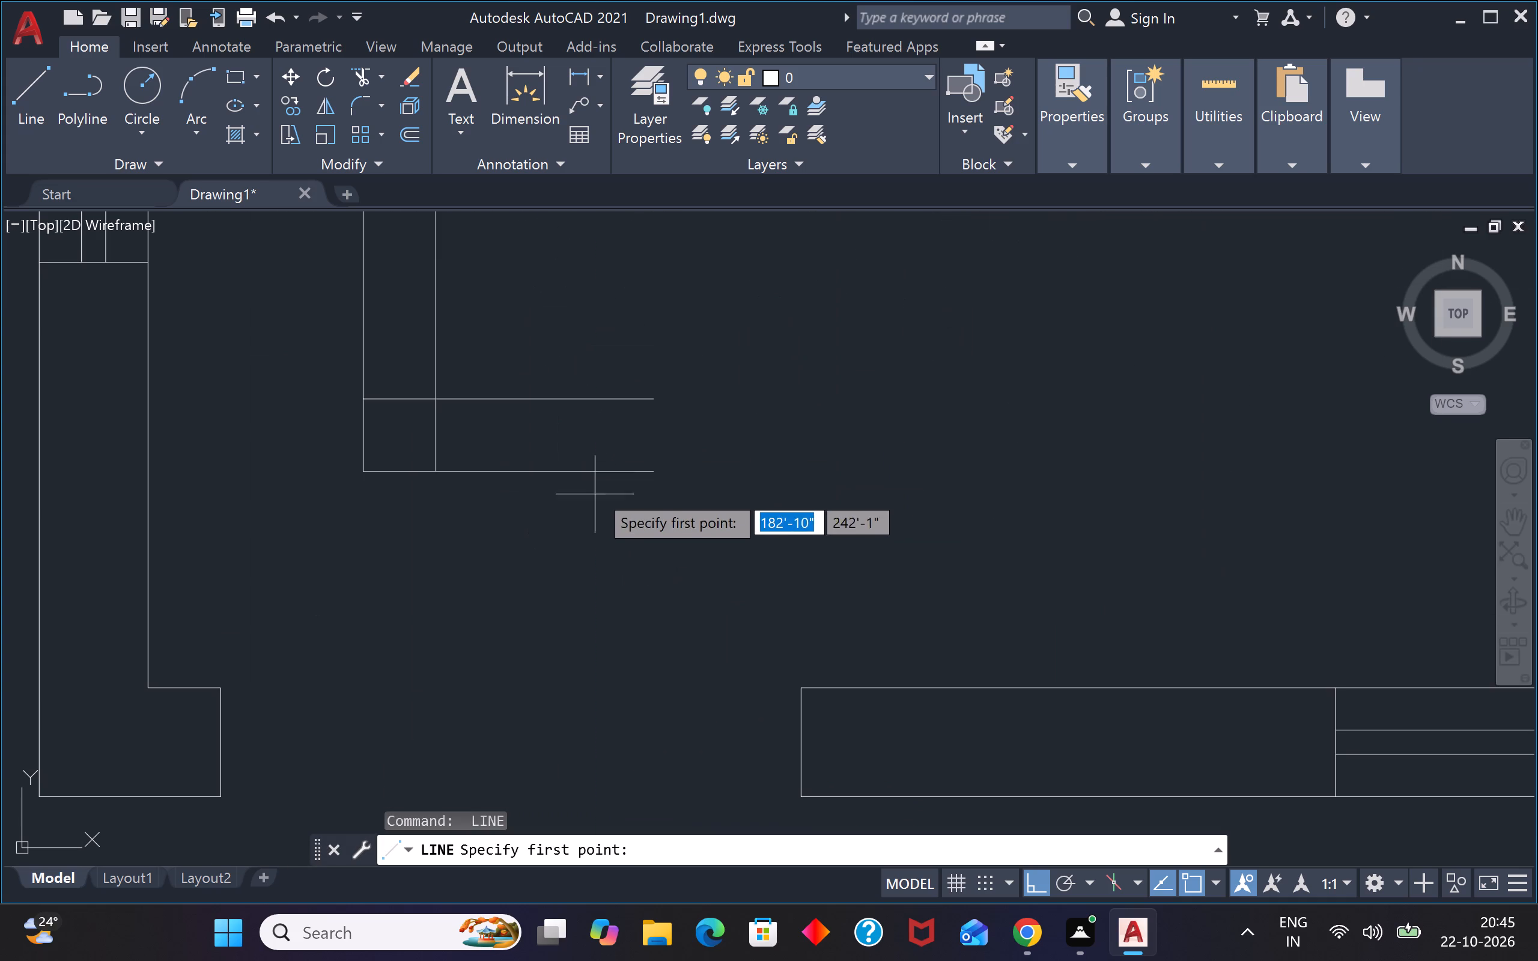
{"action": "left_click", "coordinate": [654, 402]}
{"action": "left_click", "coordinate": [652, 474]}
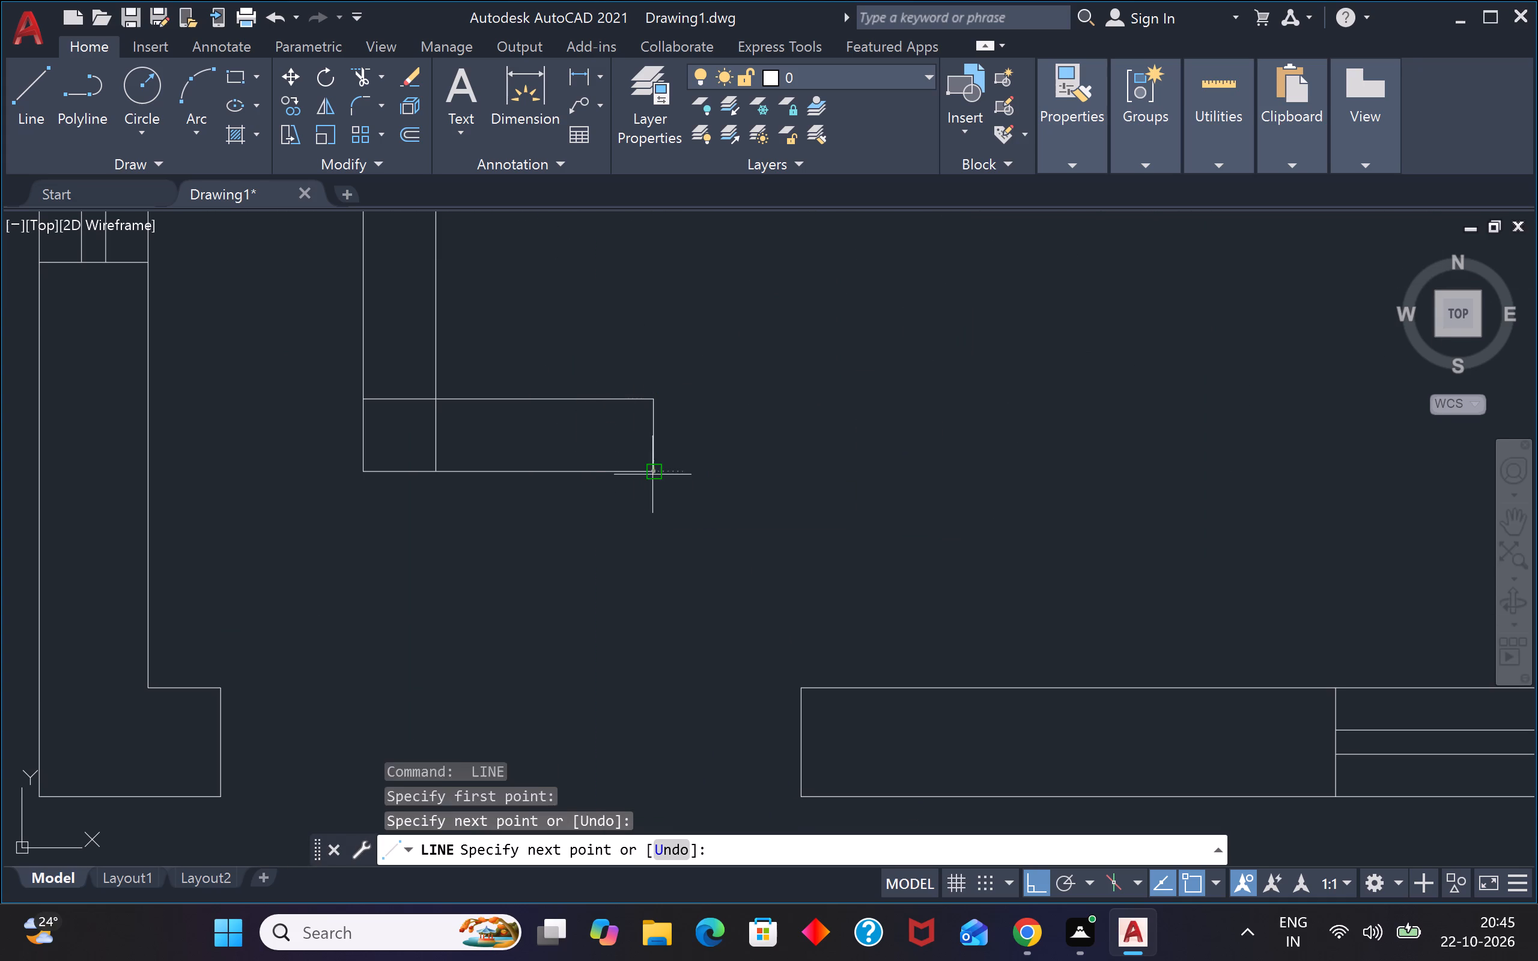
{"action": "key", "text": "Escape"}
{"action": "scroll", "coordinate": [655, 473], "scroll_direction": "down", "scroll_amount": 5}
Close both open arm ends of the sofa below the left bathroom with short lines.
{"action": "scroll", "coordinate": [687, 339], "scroll_direction": "up", "scroll_amount": 3}
{"action": "key", "text": "space"}
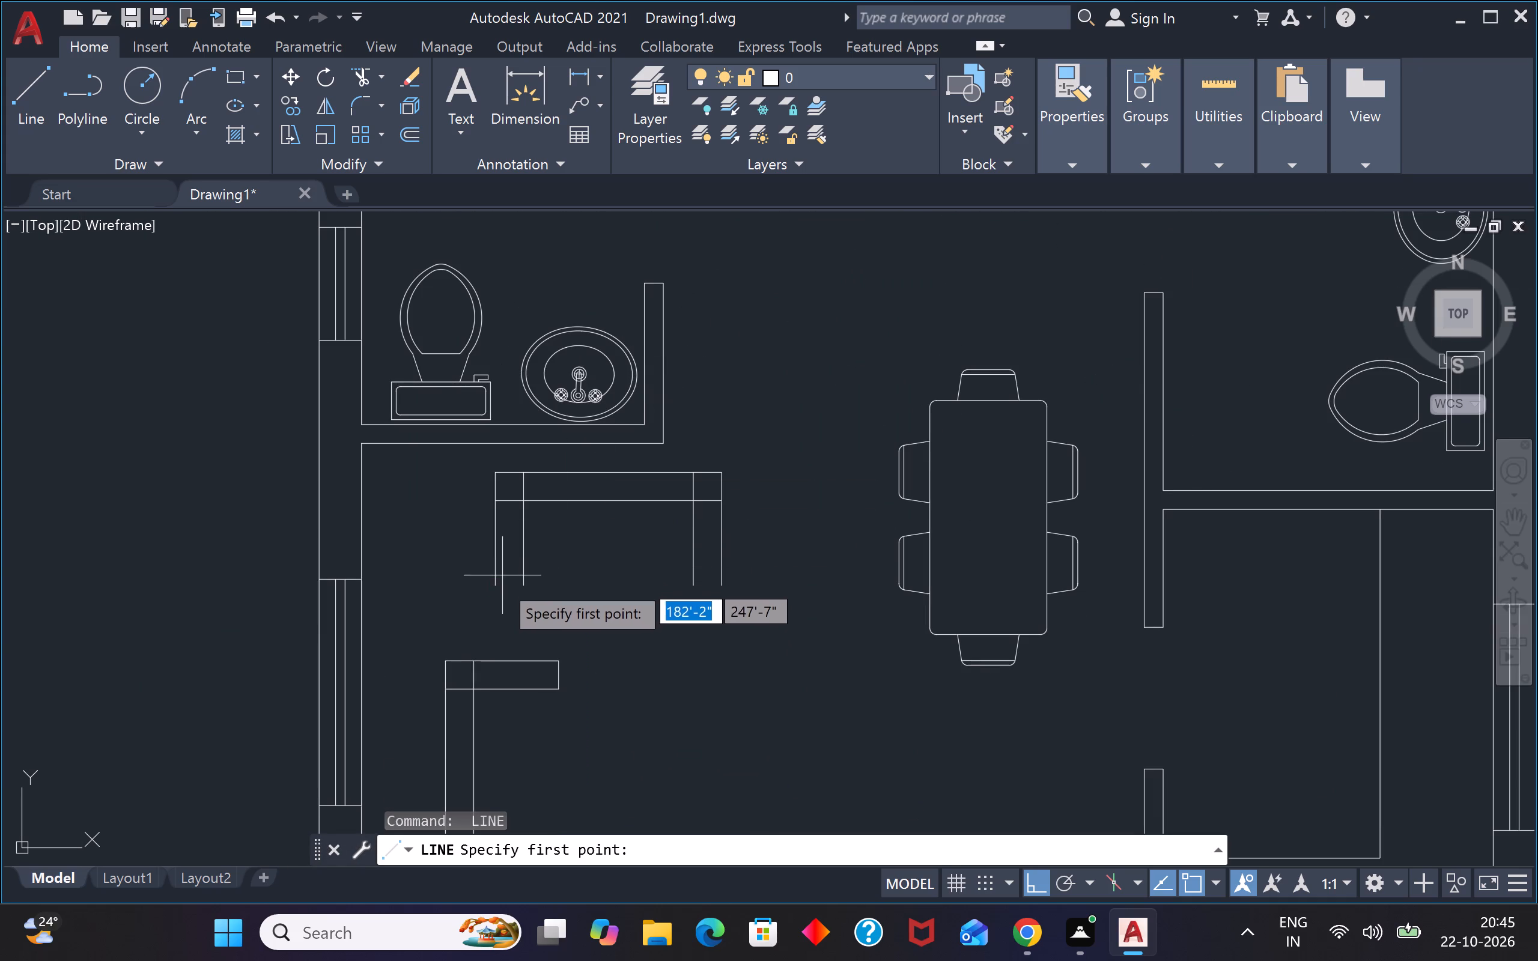
{"action": "left_click", "coordinate": [498, 585]}
{"action": "left_click", "coordinate": [530, 584]}
{"action": "key", "text": "Escape"}
{"action": "key", "text": "space"}
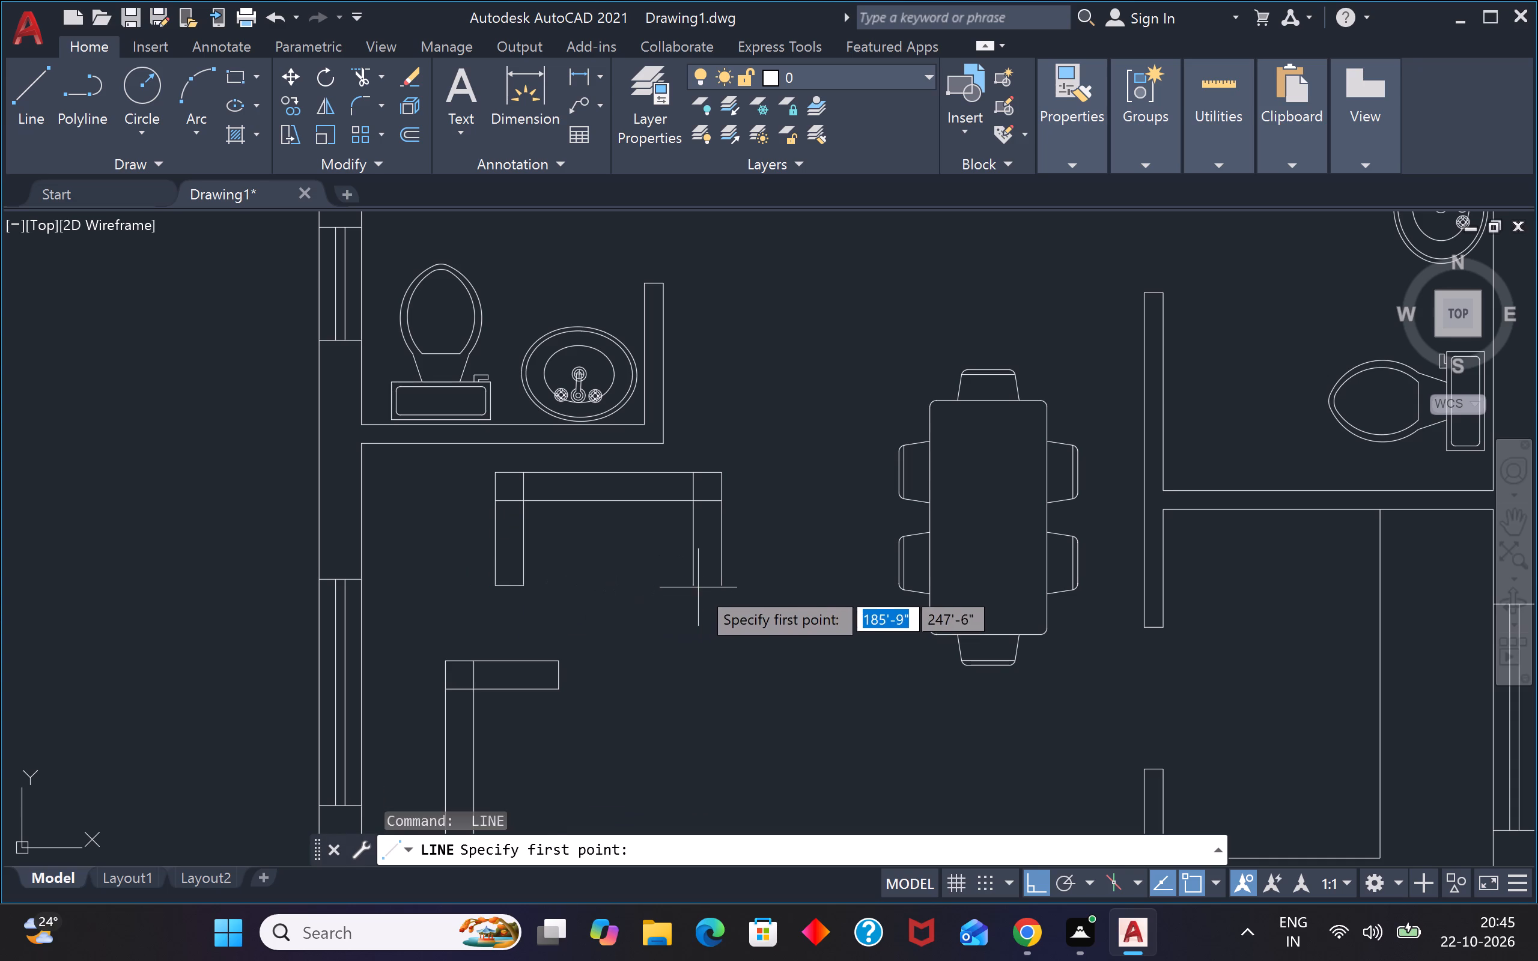
{"action": "left_click", "coordinate": [698, 585]}
{"action": "left_click", "coordinate": [720, 586]}
{"action": "key", "text": "Escape"}
{"action": "scroll", "coordinate": [717, 584], "scroll_direction": "down", "scroll_amount": 3}
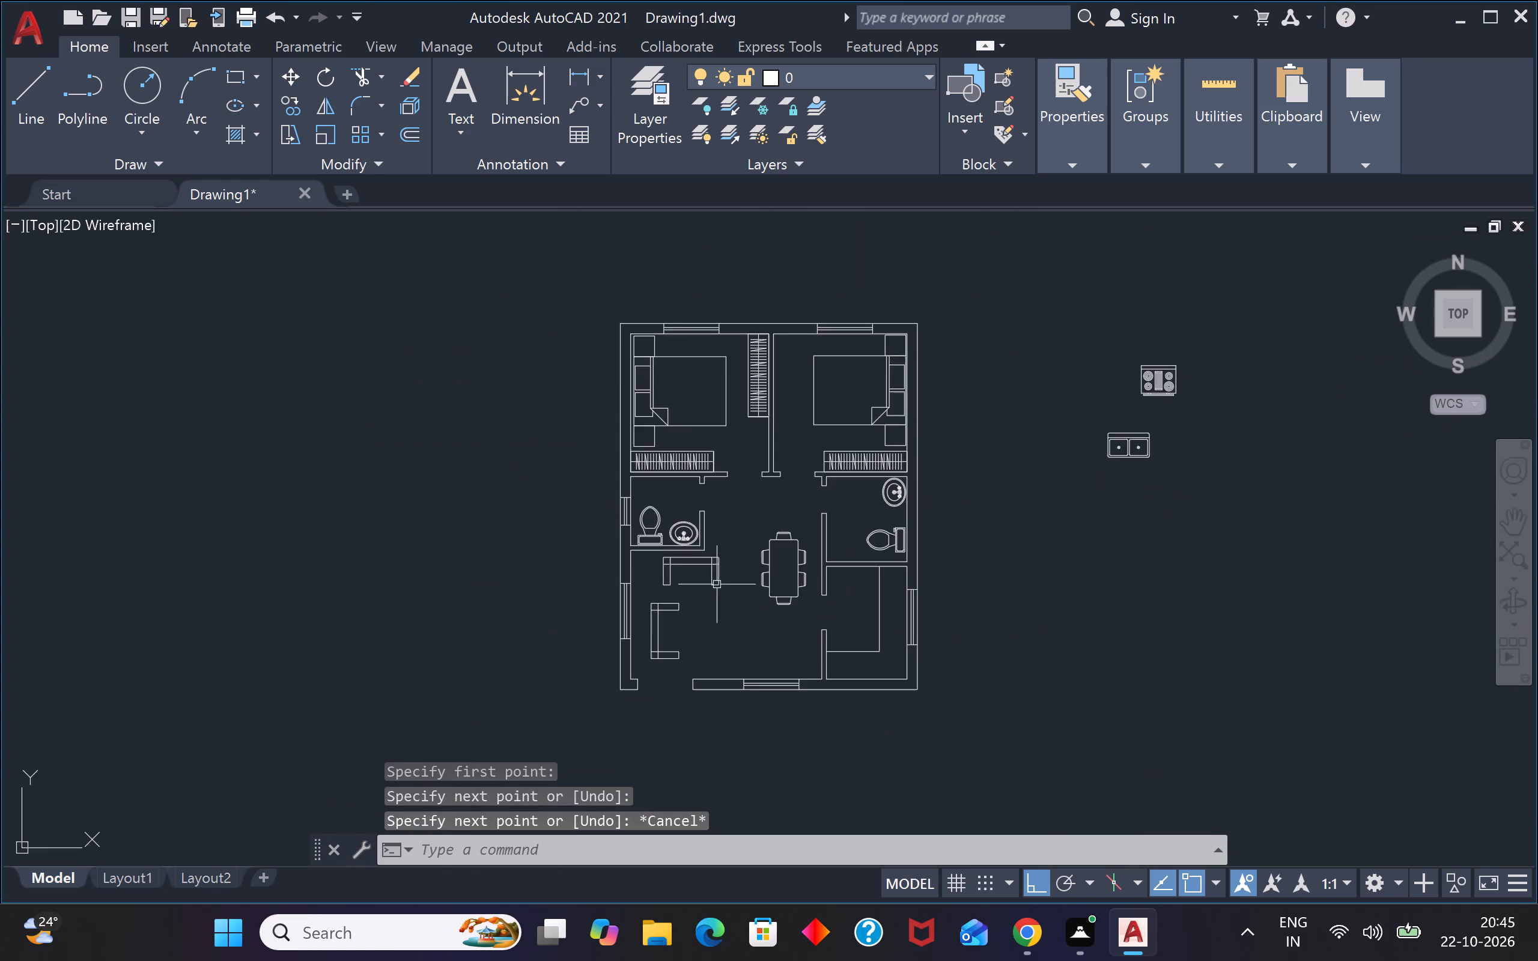
Trim the overlapping line pieces at both back corners of the sofa below the left bathroom.
{"action": "scroll", "coordinate": [670, 566], "scroll_direction": "up", "scroll_amount": 2}
{"action": "type", "text": "tr"}
{"action": "key", "text": "space"}
{"action": "scroll", "coordinate": [659, 562], "scroll_direction": "up", "scroll_amount": 3}
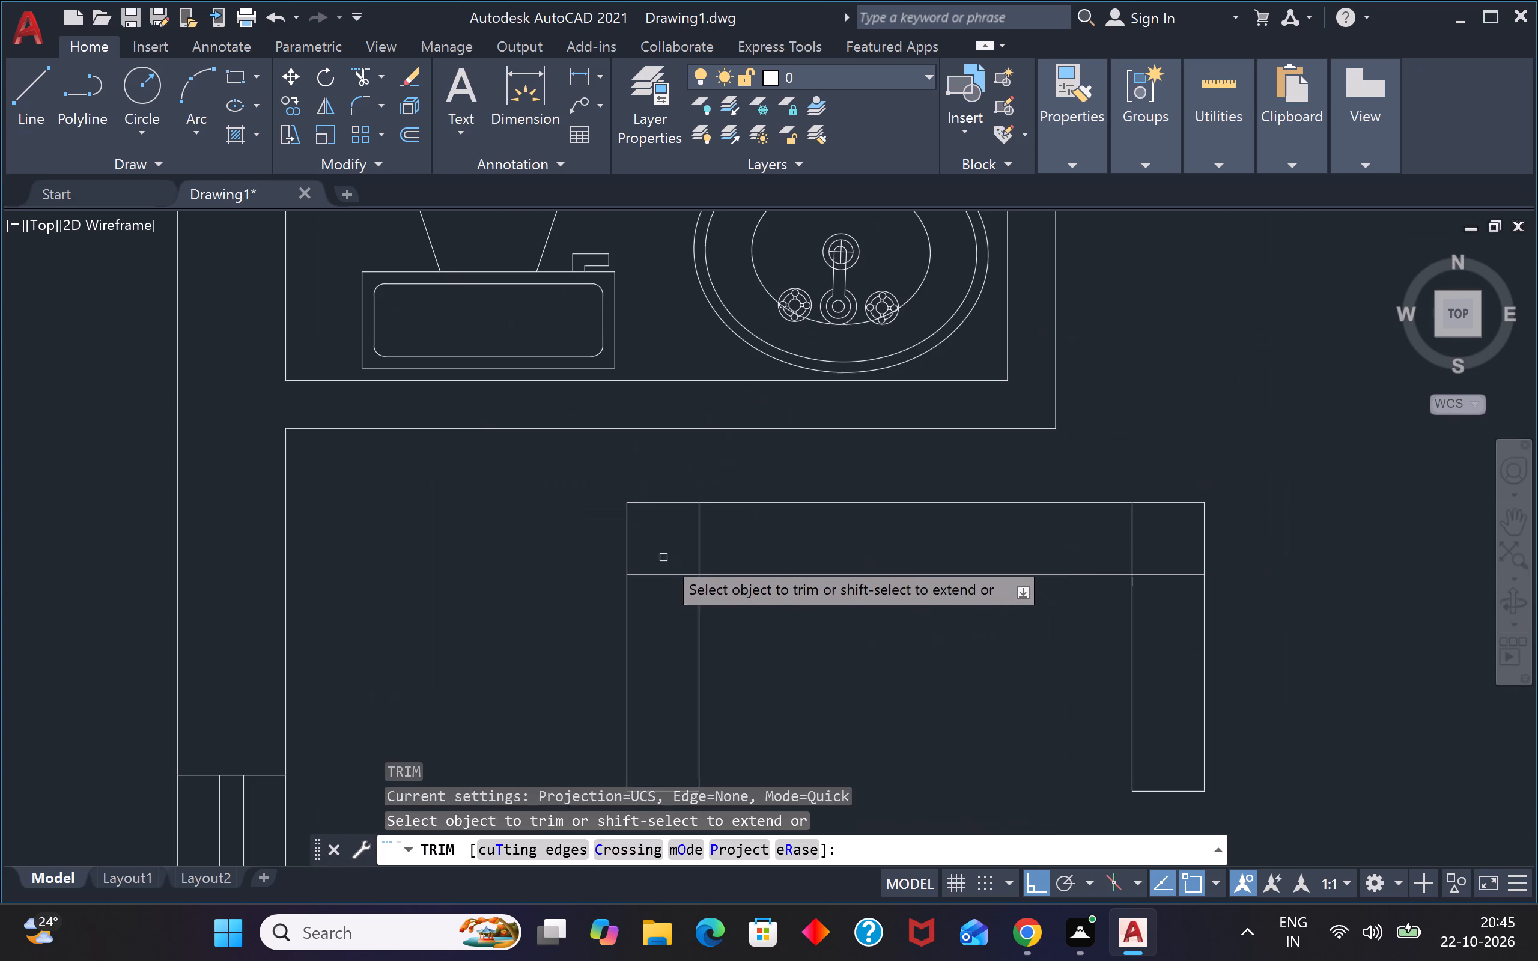
{"action": "left_click_drag", "start_coordinate": [725, 538], "coordinate": [718, 538]}
{"action": "left_click", "coordinate": [683, 546]}
{"action": "left_click_drag", "start_coordinate": [682, 532], "coordinate": [673, 553]}
{"action": "left_click", "coordinate": [669, 572]}
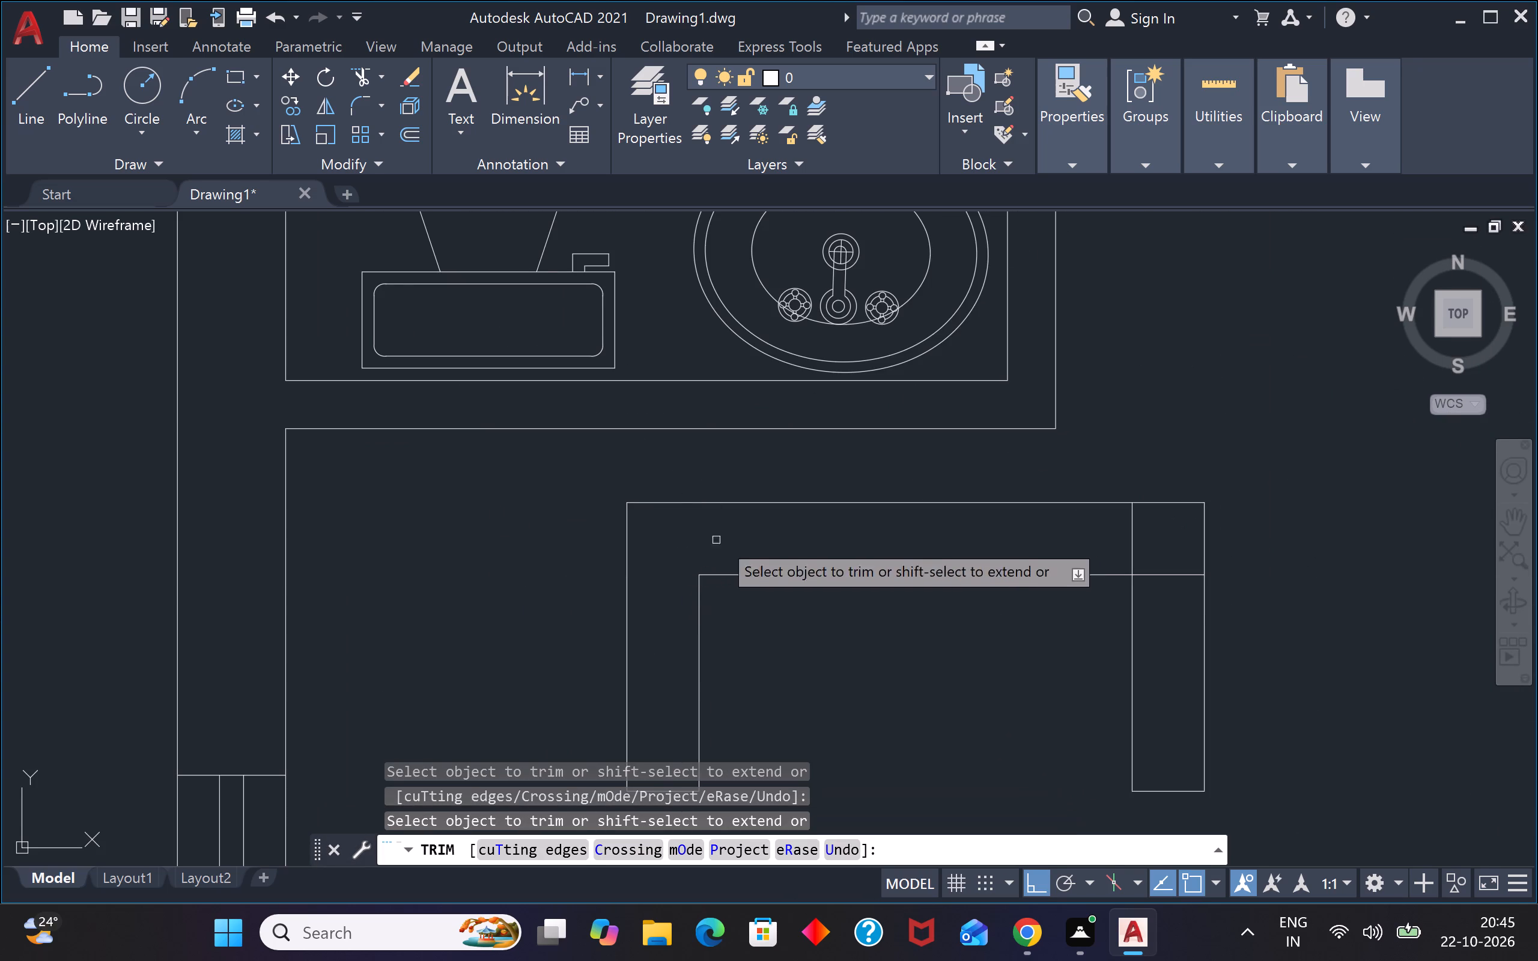
{"action": "left_click", "coordinate": [1099, 529]}
{"action": "left_click", "coordinate": [1144, 527]}
{"action": "left_click_drag", "start_coordinate": [1157, 533], "coordinate": [1158, 551]}
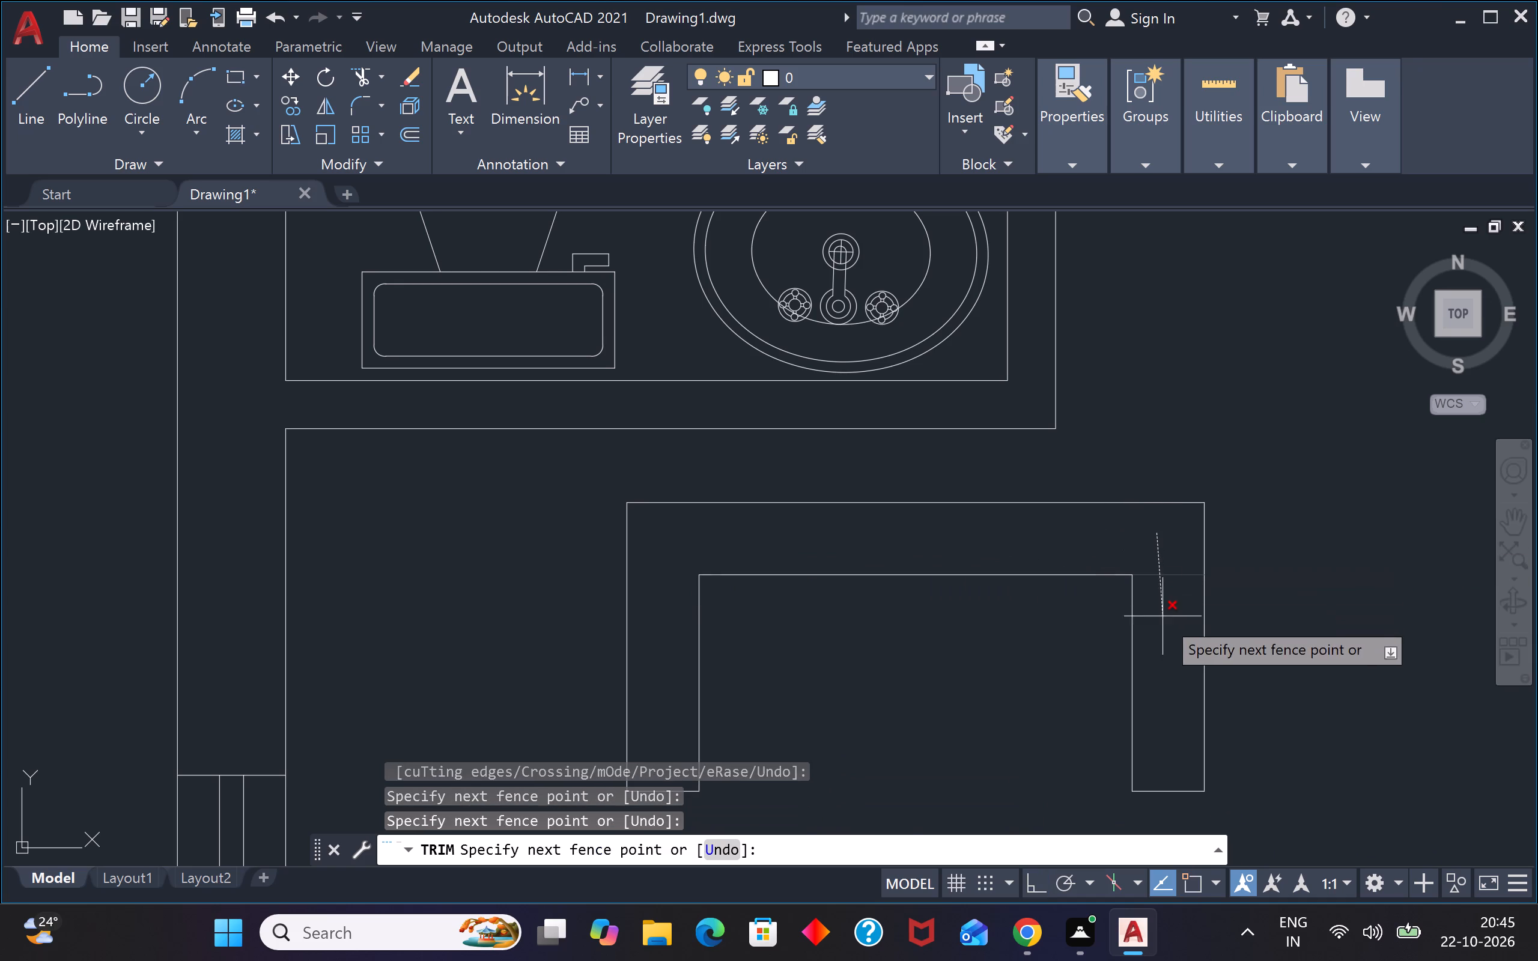
{"action": "left_click", "coordinate": [1164, 622]}
Trim the overlapping line pieces at both back corners of the sofa beside the left wall window.
{"action": "scroll", "coordinate": [1150, 614], "scroll_direction": "down", "scroll_amount": 4}
{"action": "scroll", "coordinate": [1011, 743], "scroll_direction": "up", "scroll_amount": 3}
{"action": "left_click", "coordinate": [1019, 681]}
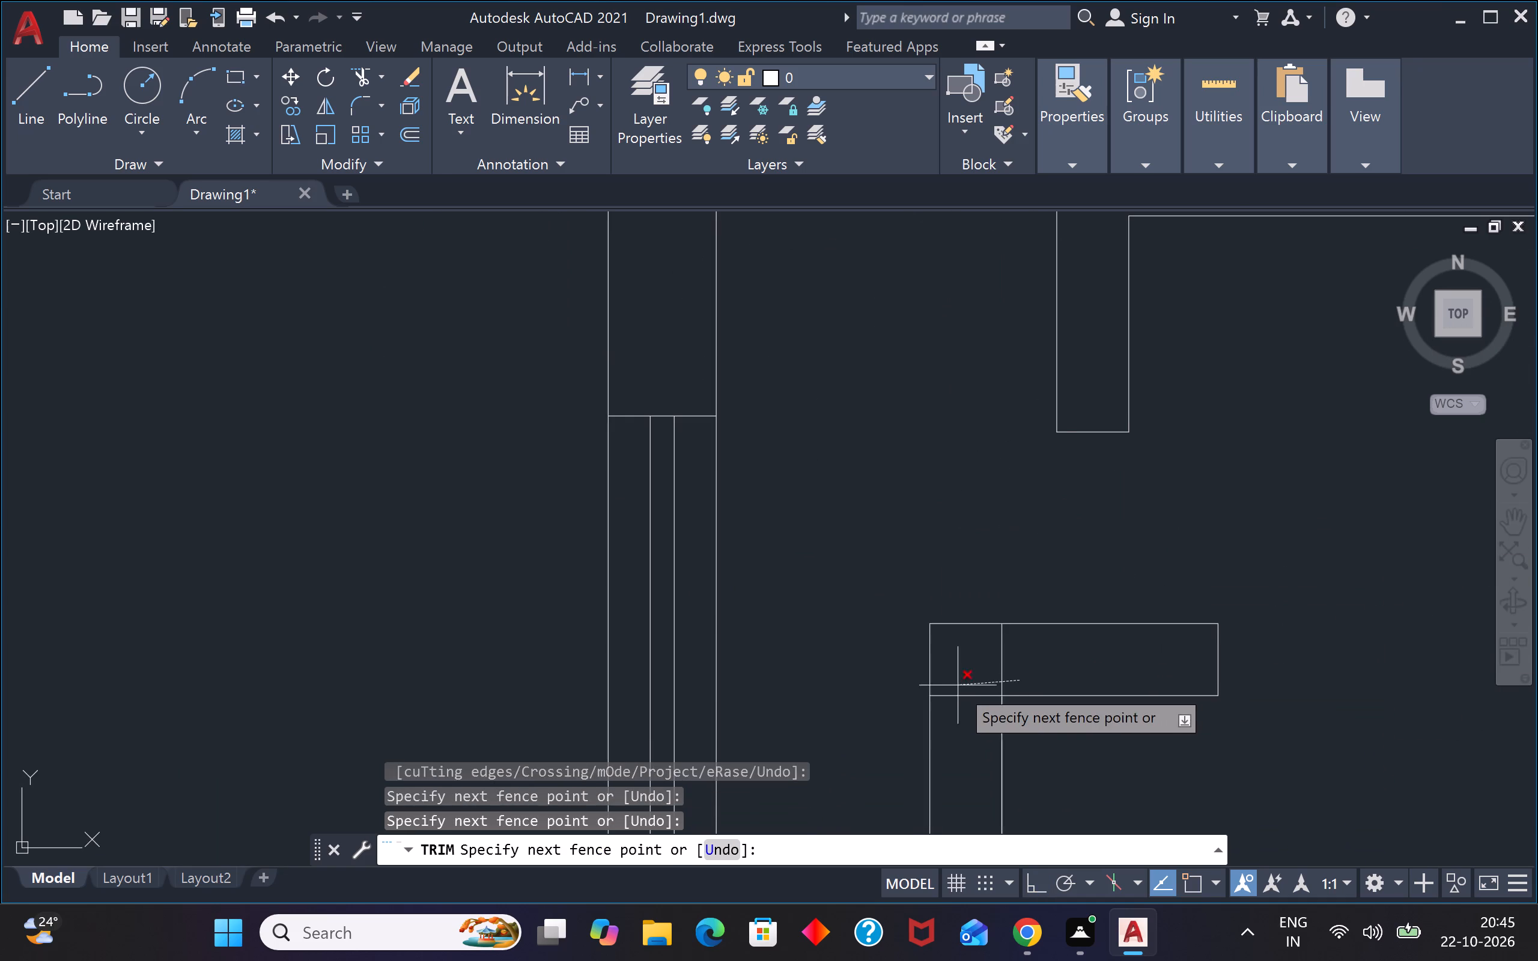
{"action": "left_click", "coordinate": [957, 685]}
{"action": "left_click_drag", "start_coordinate": [973, 662], "coordinate": [971, 667]}
{"action": "left_click_drag", "start_coordinate": [964, 727], "coordinate": [967, 722]}
{"action": "scroll", "coordinate": [973, 687], "scroll_direction": "down", "scroll_amount": 4}
{"action": "scroll", "coordinate": [974, 816], "scroll_direction": "up", "scroll_amount": 4}
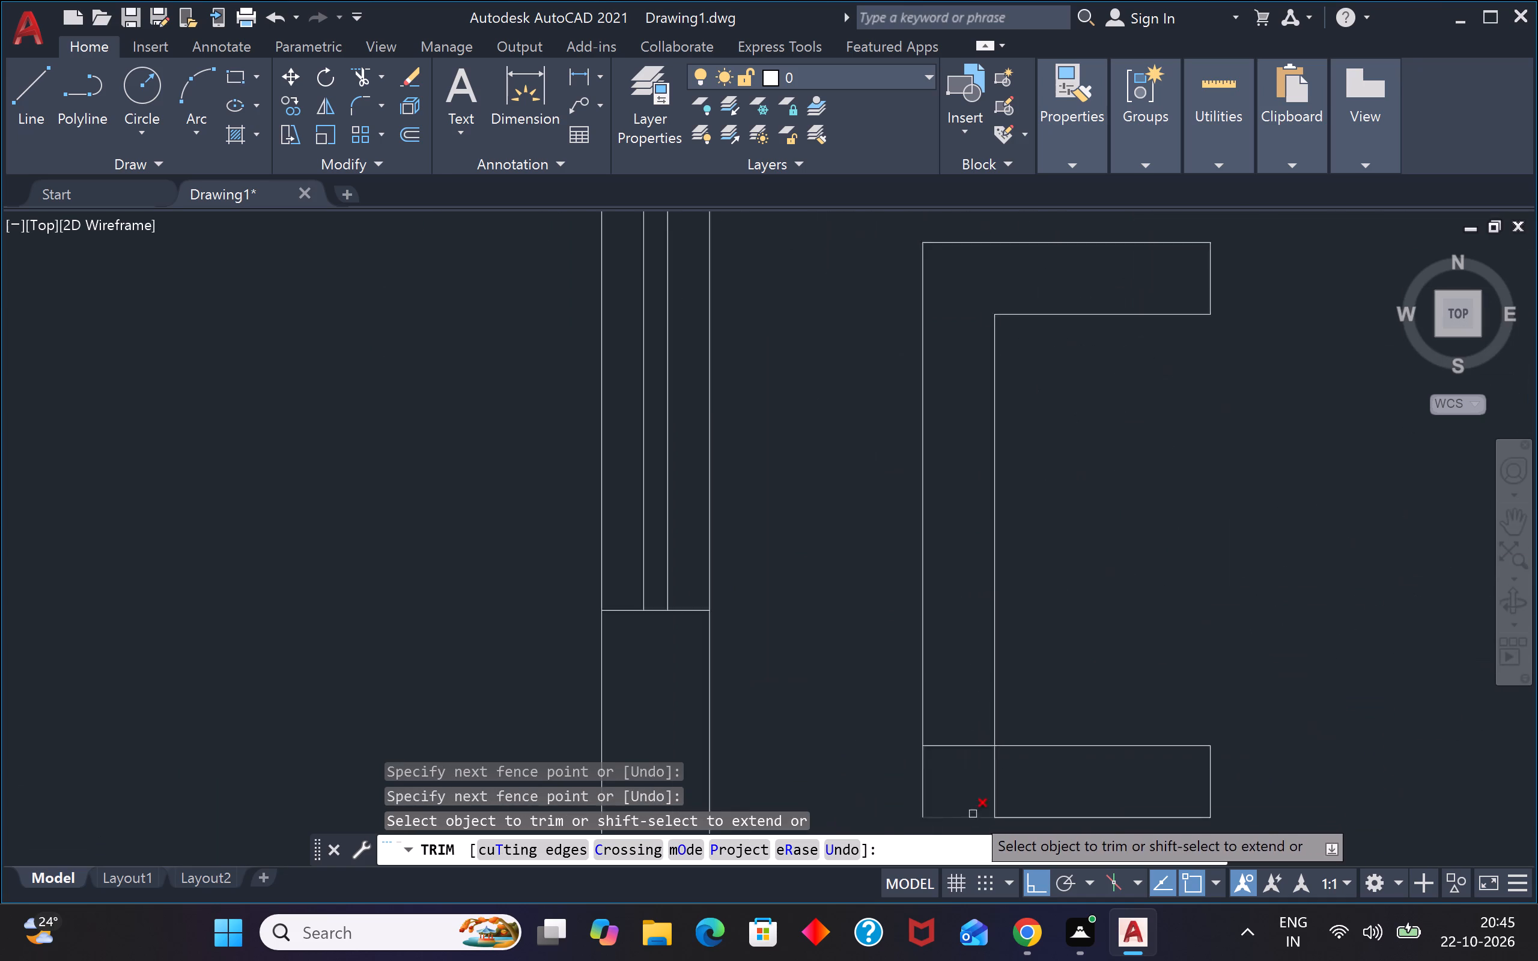
{"action": "left_click", "coordinate": [954, 664]}
{"action": "left_click_drag", "start_coordinate": [959, 748], "coordinate": [965, 745]}
{"action": "left_click_drag", "start_coordinate": [979, 745], "coordinate": [987, 744]}
{"action": "left_click", "coordinate": [1050, 733]}
{"action": "scroll", "coordinate": [1053, 734], "scroll_direction": "down", "scroll_amount": 1}
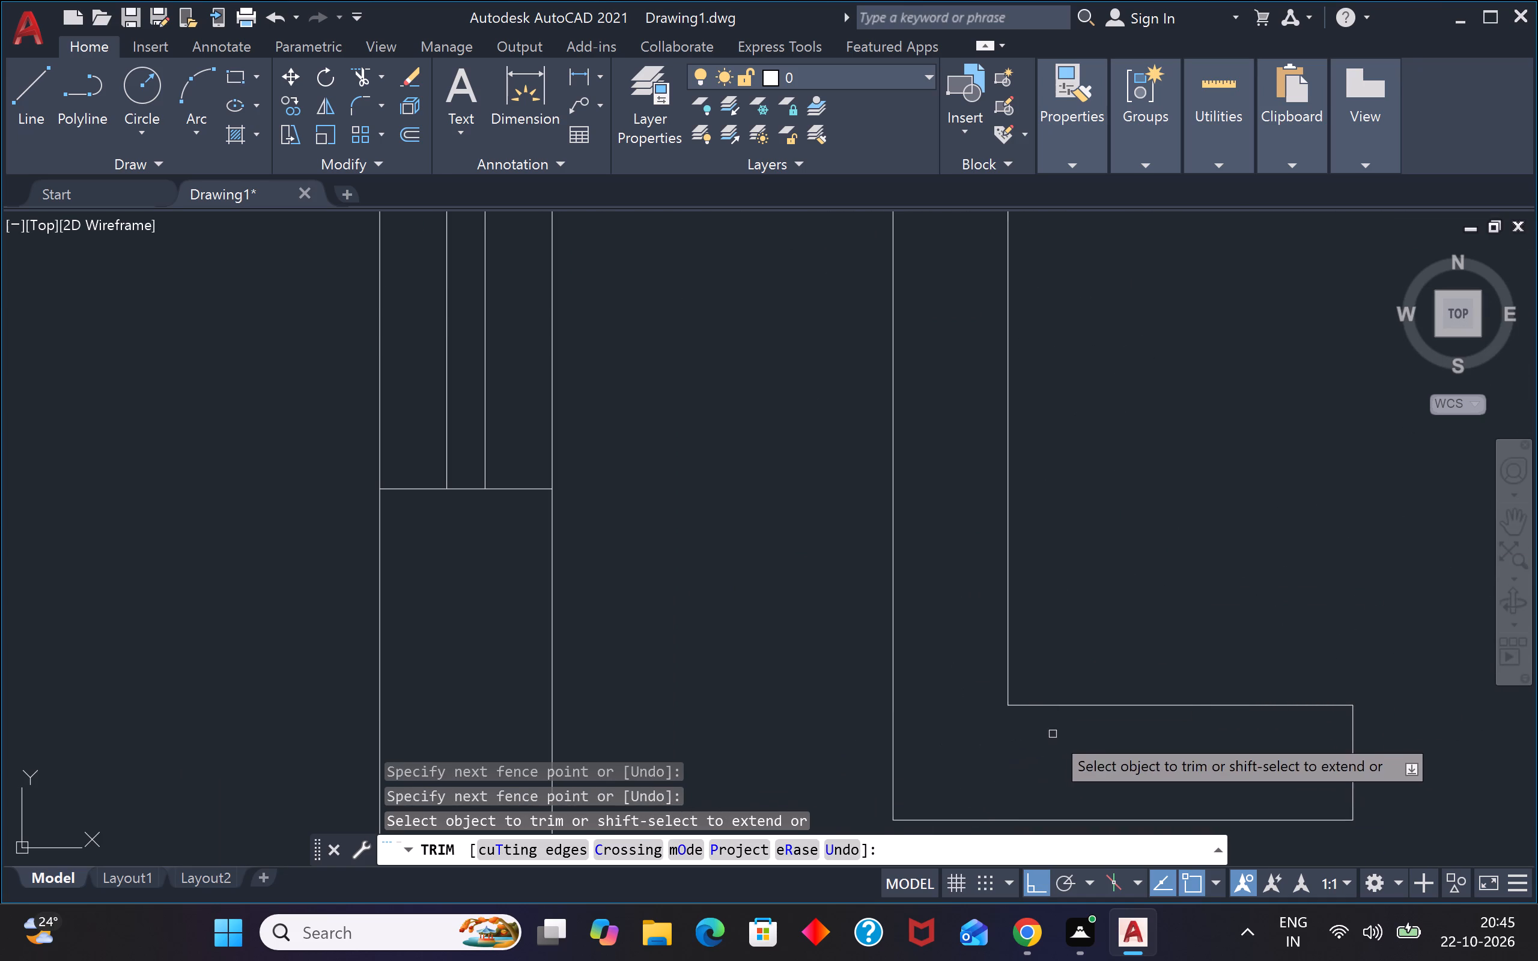
{"action": "scroll", "coordinate": [1053, 734], "scroll_direction": "down", "scroll_amount": 2}
{"action": "scroll", "coordinate": [1079, 662], "scroll_direction": "down", "scroll_amount": 3}
{"action": "scroll", "coordinate": [1122, 676], "scroll_direction": "up", "scroll_amount": 3}
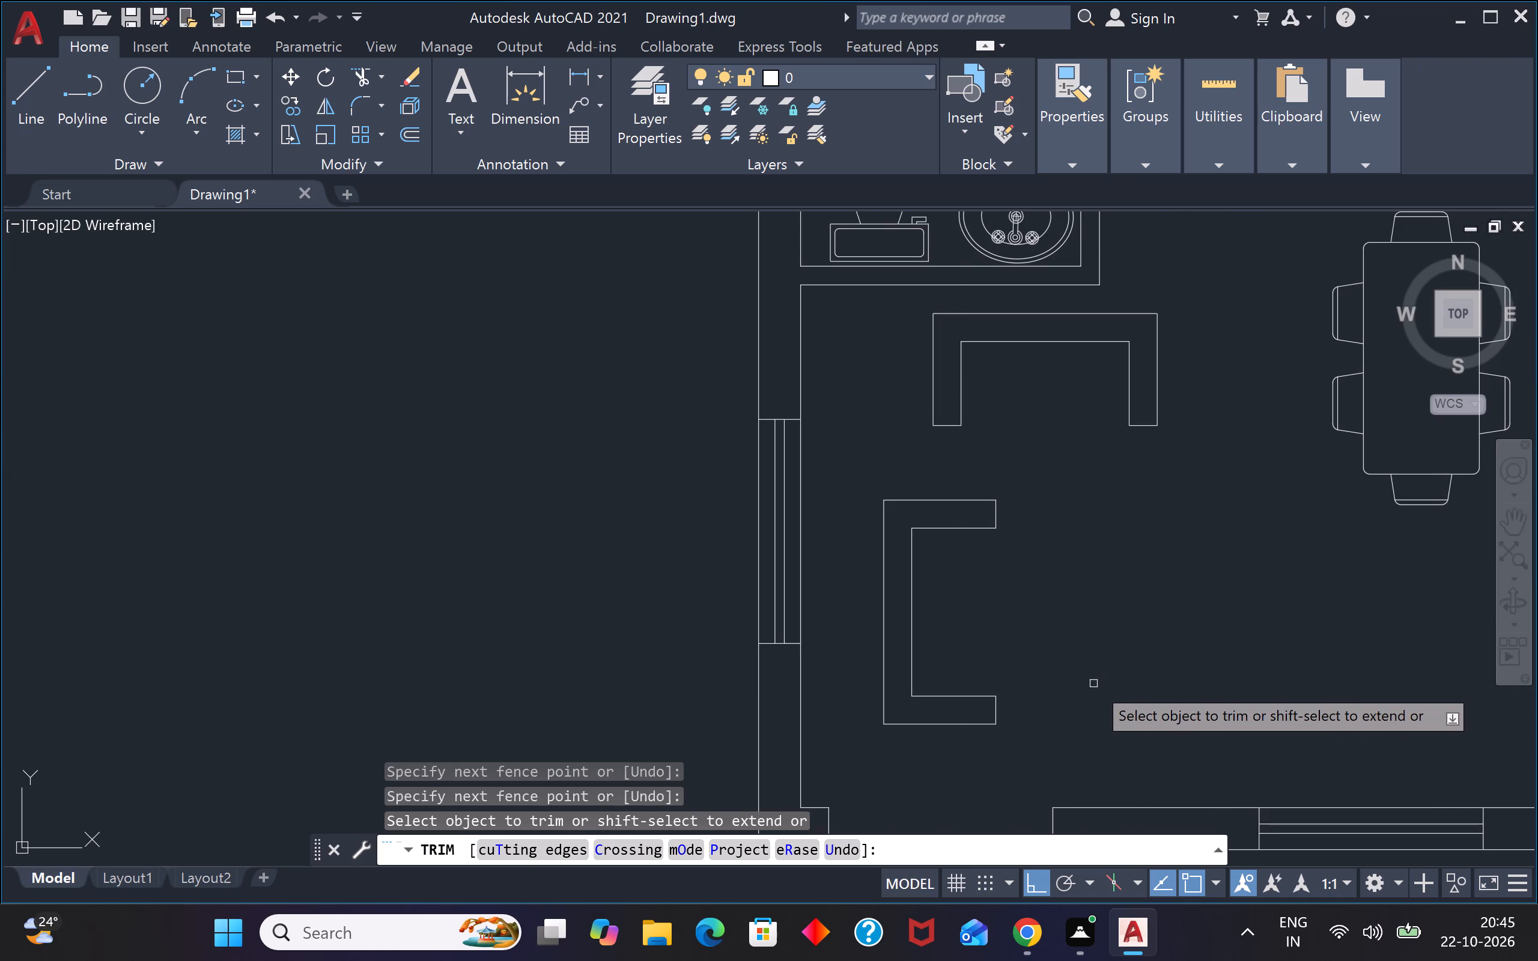
{"action": "key", "text": "Escape"}
{"action": "key", "text": "Escape"}
{"action": "key", "text": "Escape"}
{"action": "key", "text": "Escape"}
{"action": "key", "text": "Escape"}
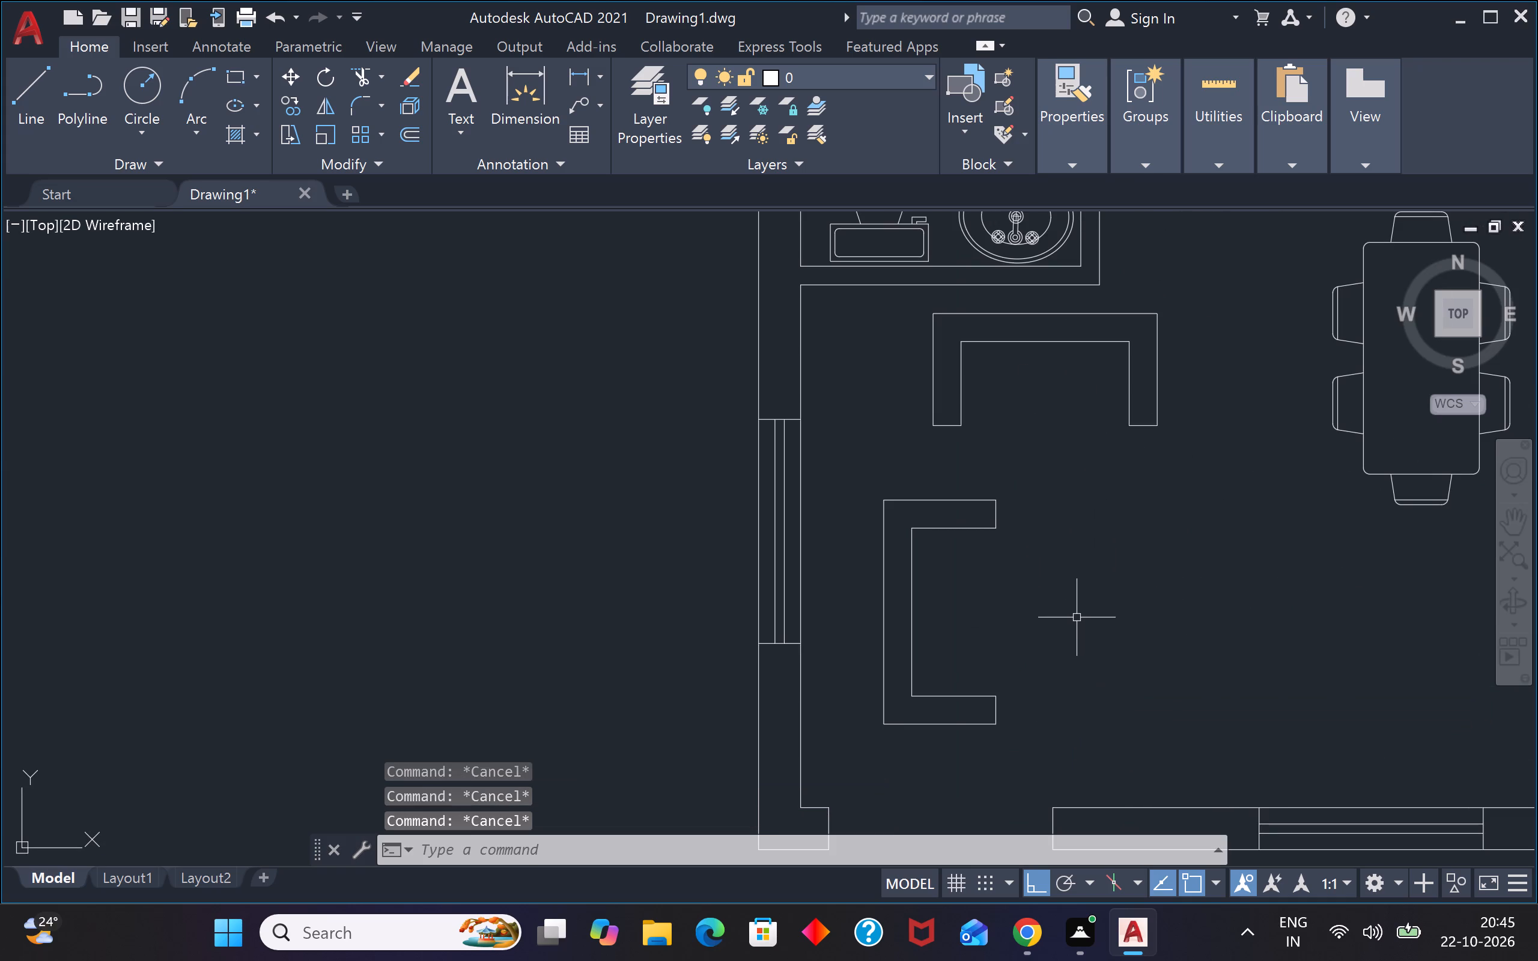
Draw a seat rectangle about 1'-6" square from the inner upper corner of the sofa beside the left wall window.
{"action": "key", "text": "r"}
{"action": "key", "text": "e"}
{"action": "type", "text": "c"}
{"action": "key", "text": "space"}
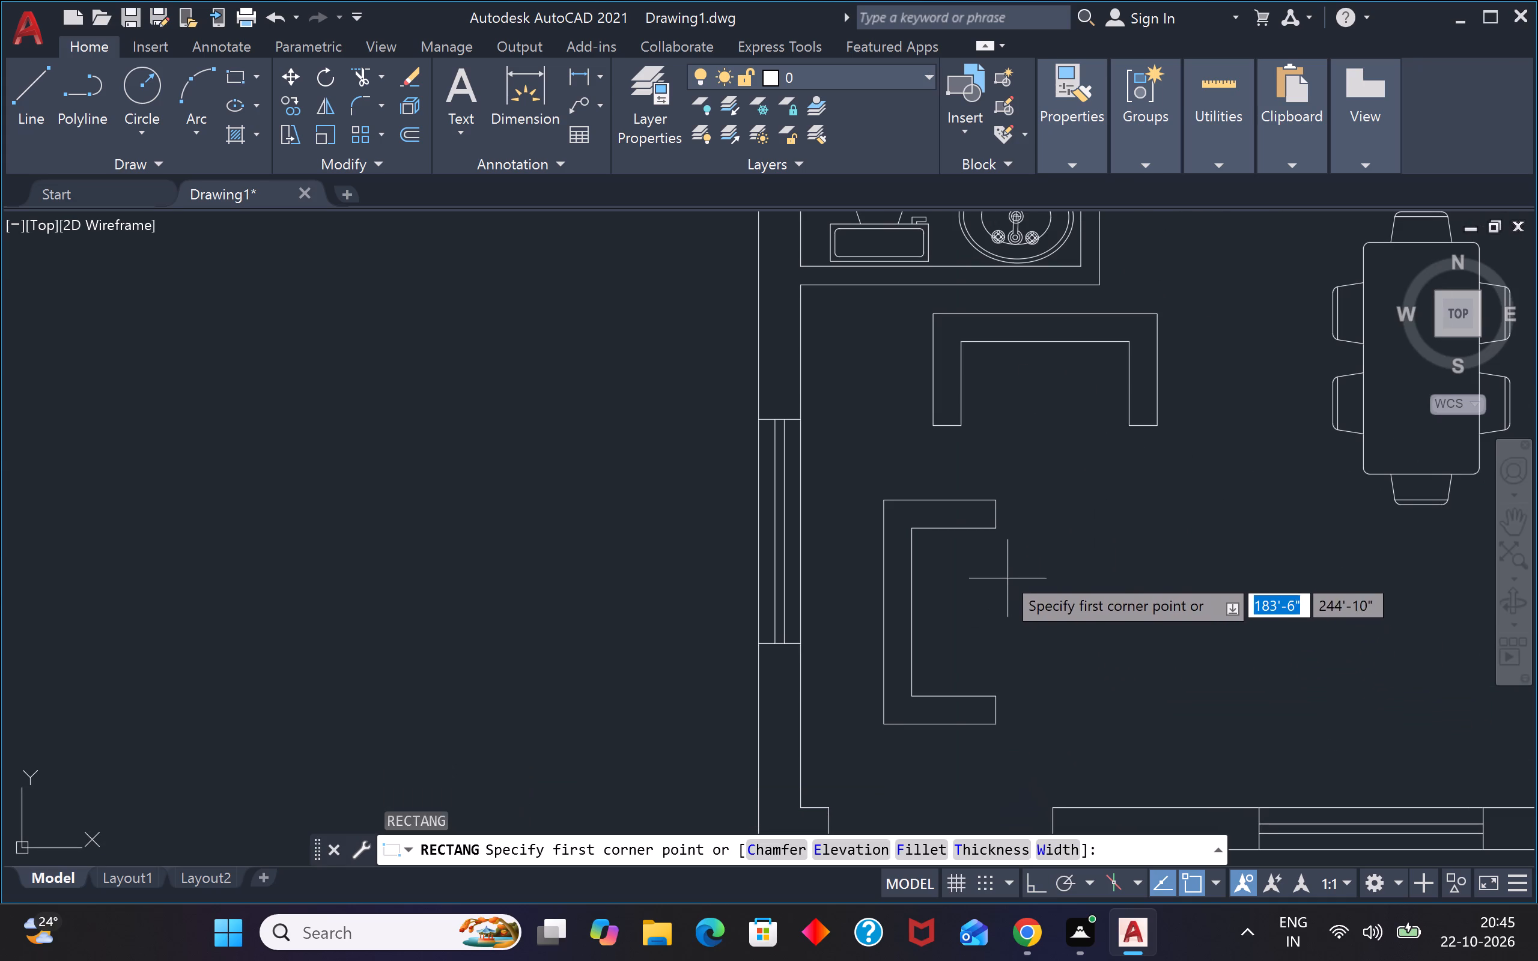
{"action": "scroll", "coordinate": [991, 548], "scroll_direction": "up", "scroll_amount": 2}
{"action": "left_click", "coordinate": [789, 510]}
{"action": "scroll", "coordinate": [874, 631], "scroll_direction": "down", "scroll_amount": 1}
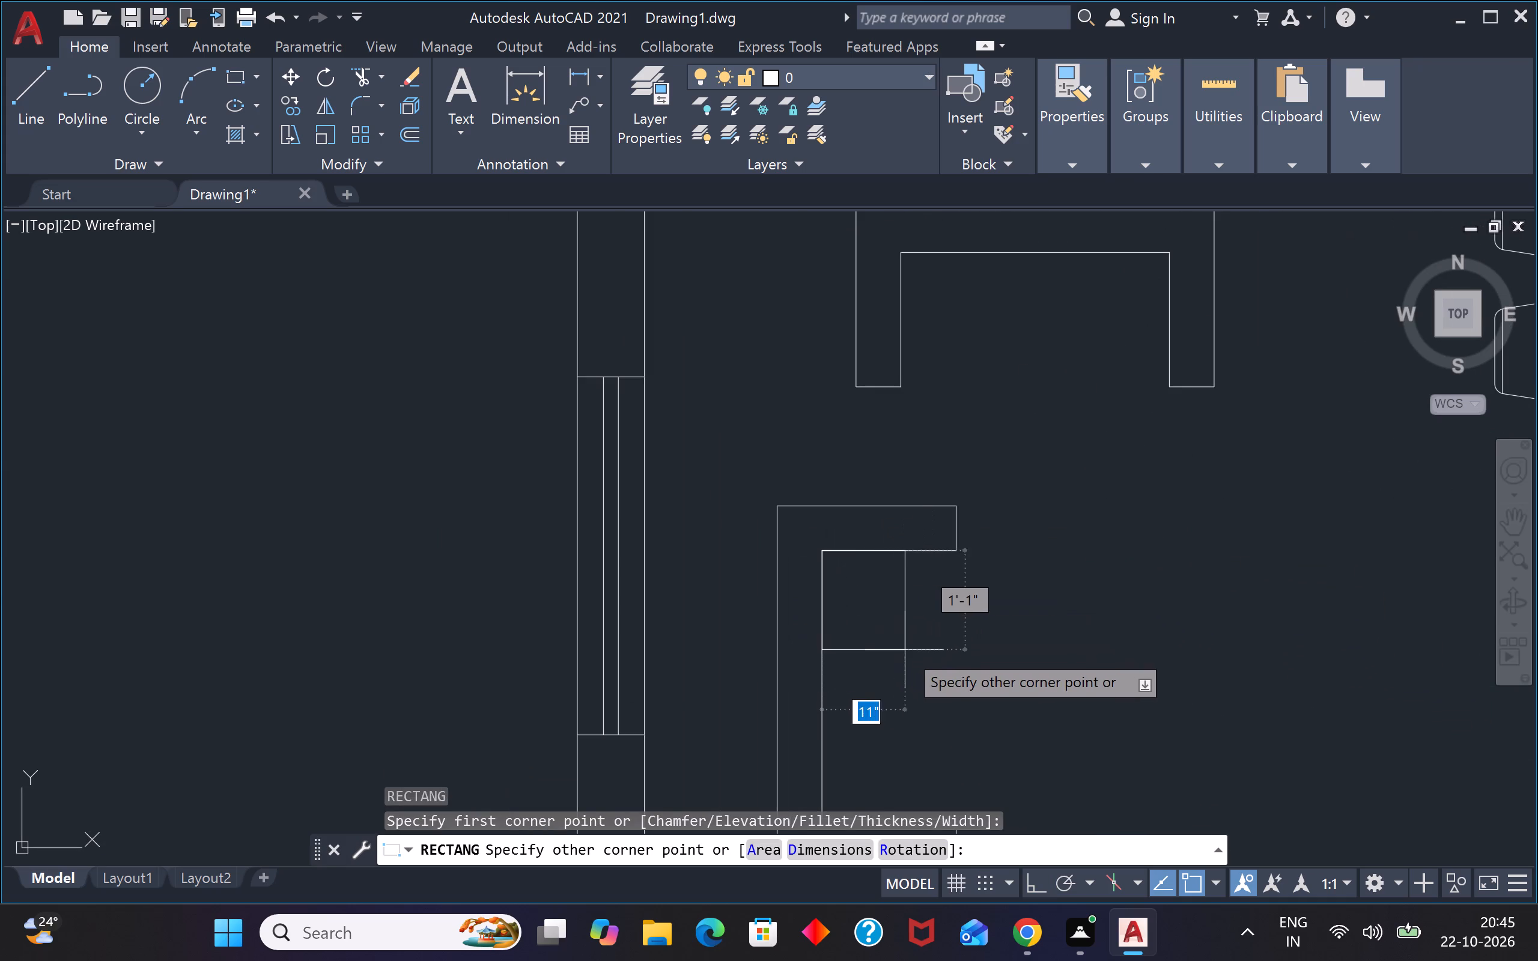
{"action": "scroll", "coordinate": [941, 667], "scroll_direction": "down", "scroll_amount": 2}
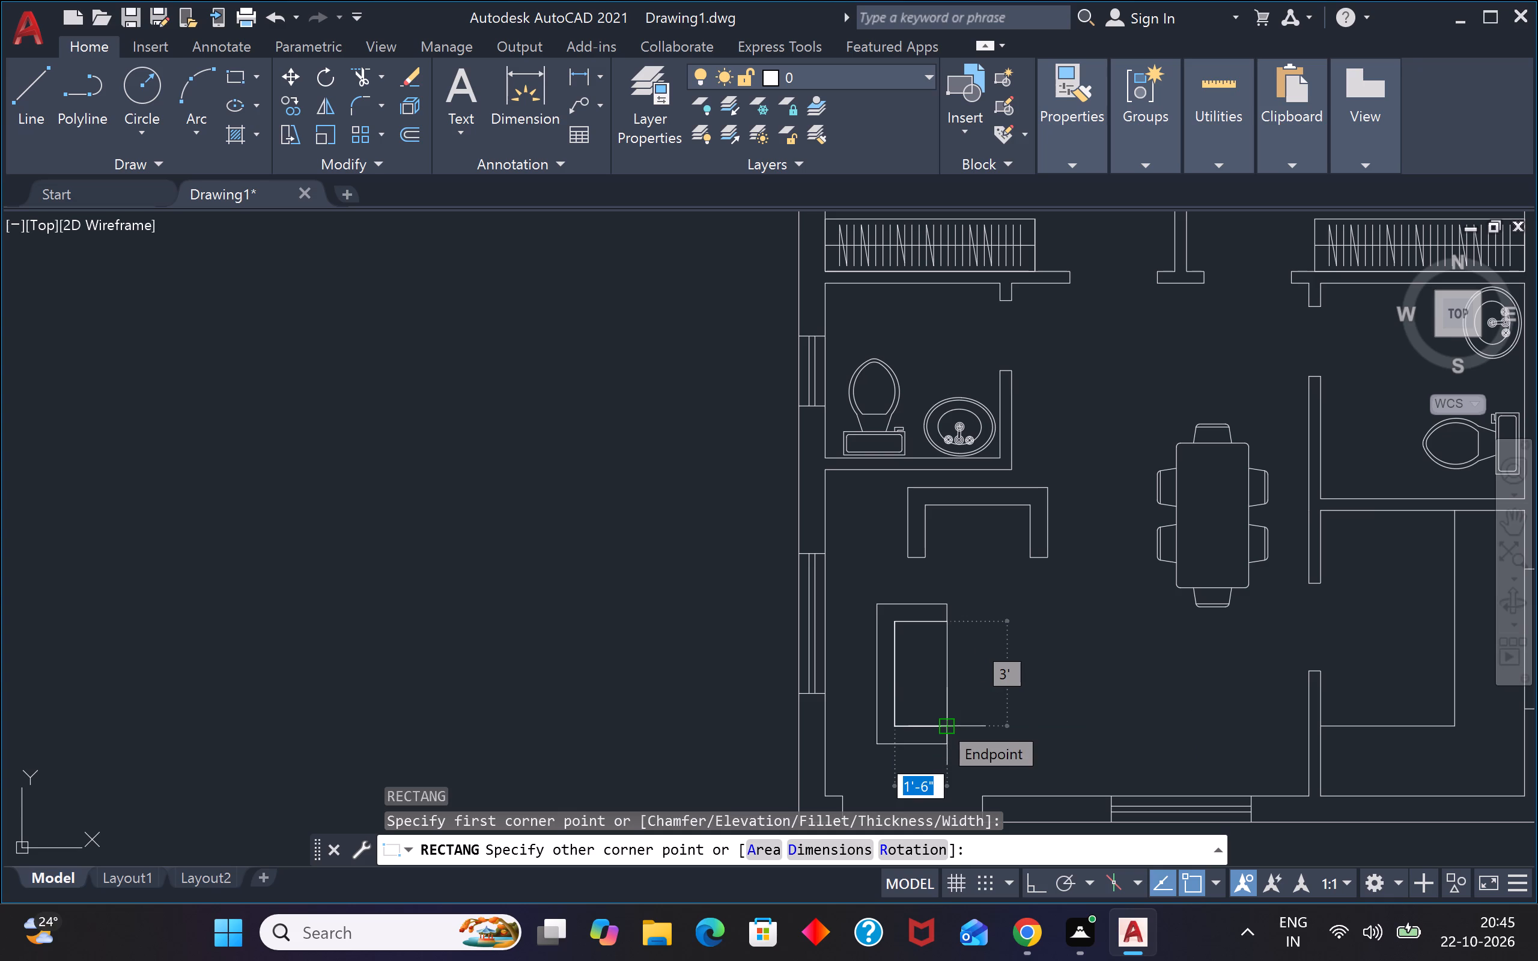
{"action": "left_click", "coordinate": [940, 673]}
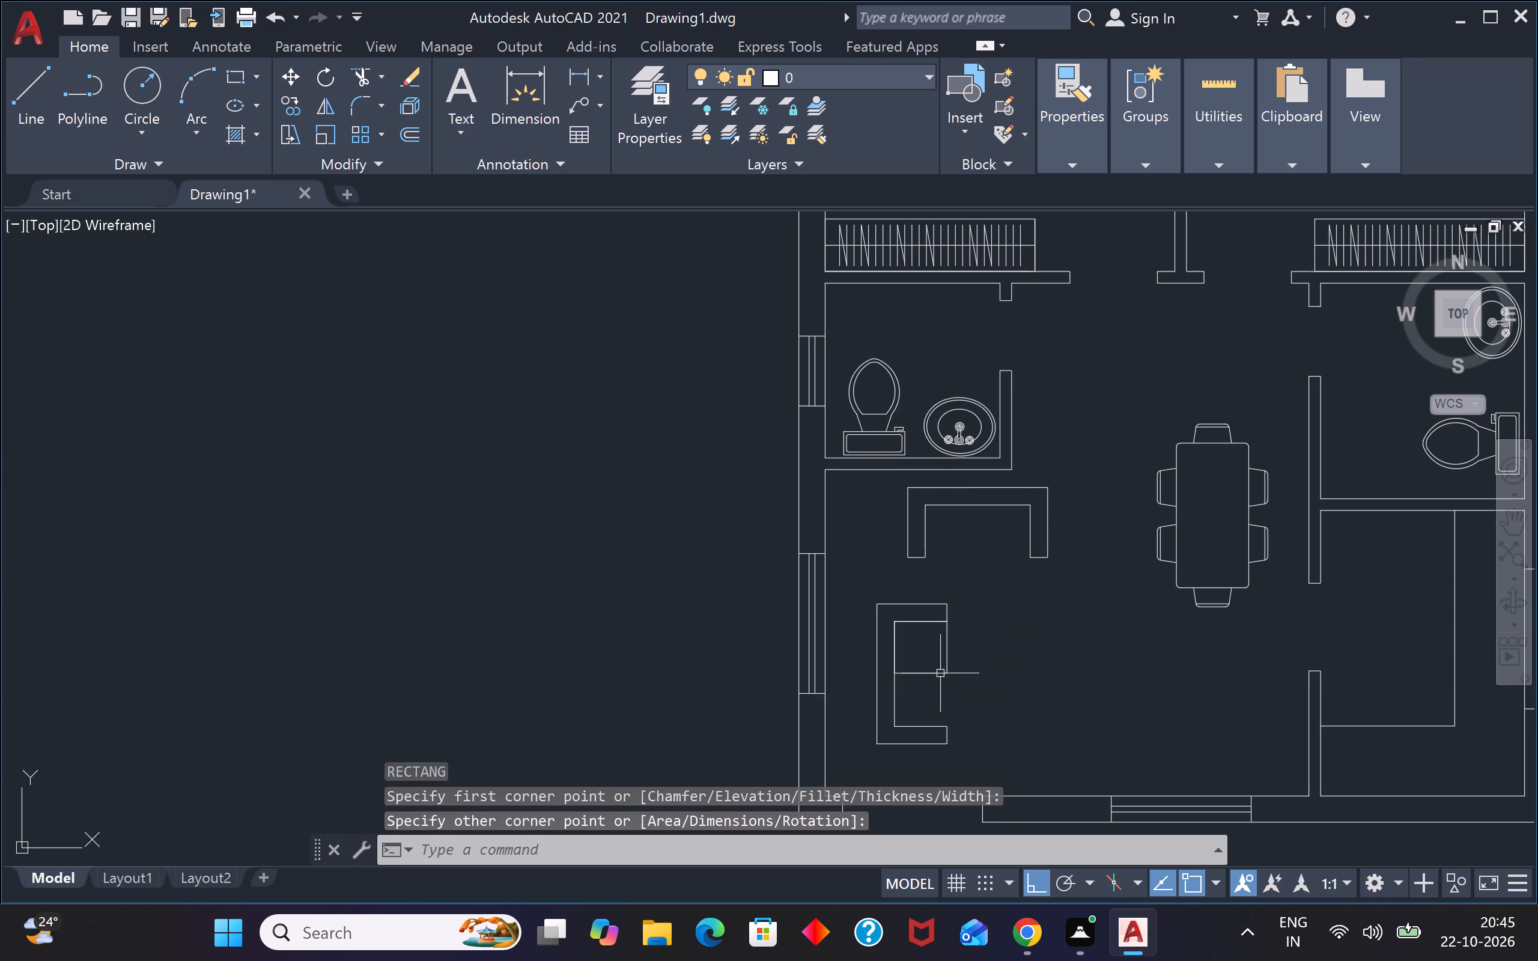
Copy the window sofa's seat rectangle straight down from its upper-left to its lower-left corner, forming the second seat.
{"action": "left_click_drag", "start_coordinate": [964, 652], "coordinate": [952, 655]}
{"action": "left_click", "coordinate": [917, 673]}
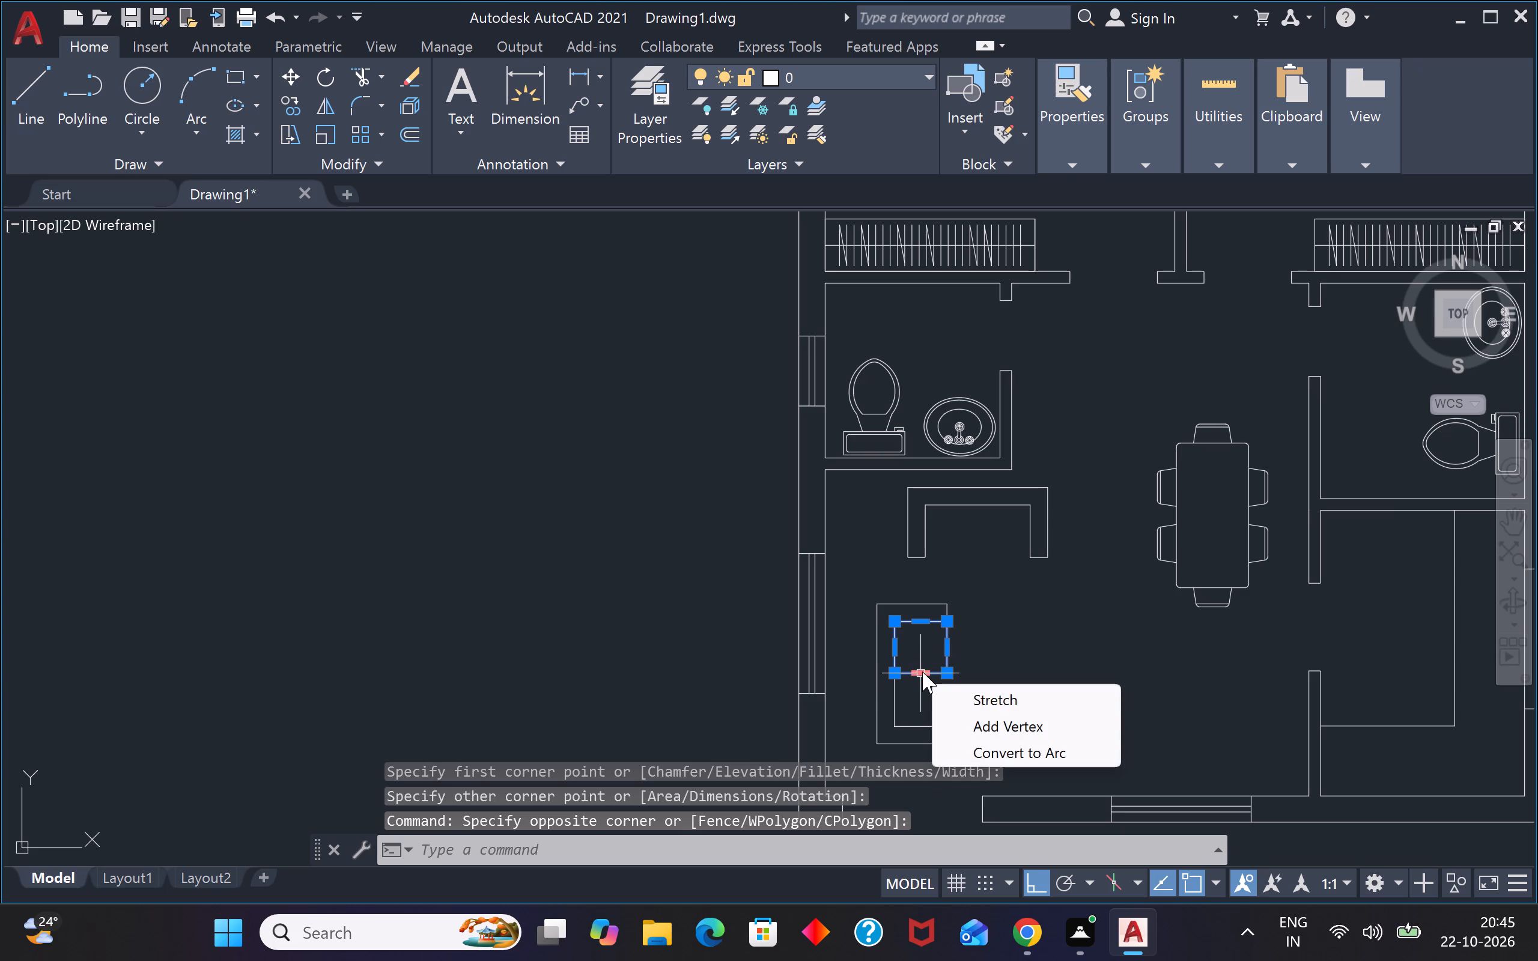
{"action": "key", "text": "c"}
{"action": "key", "text": "o"}
{"action": "key", "text": "Return"}
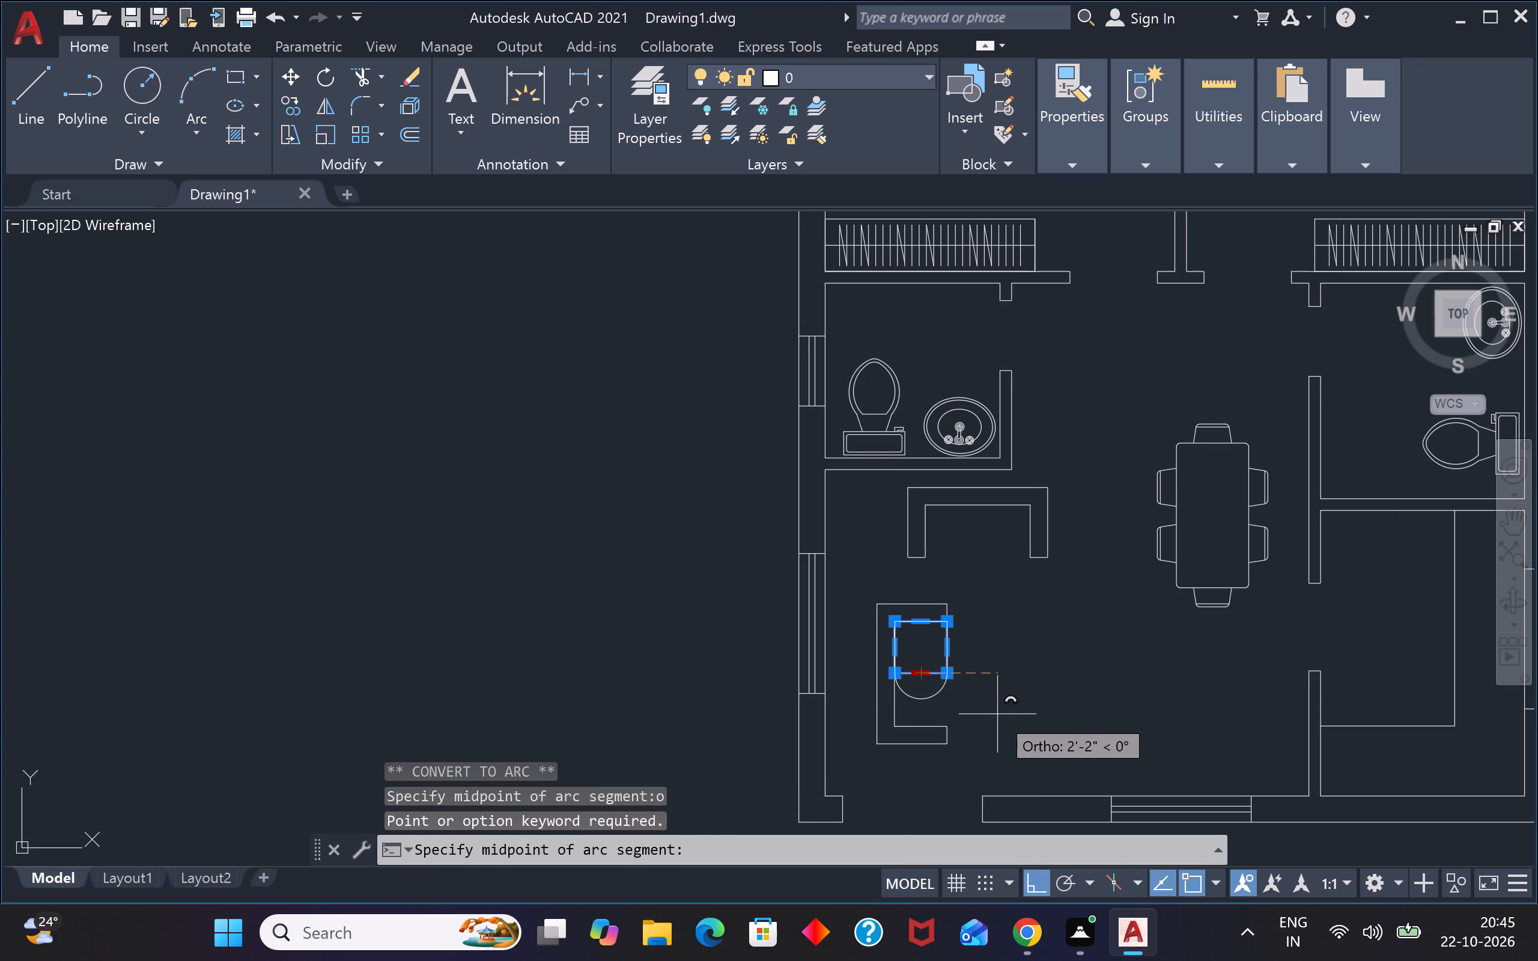
{"action": "key", "text": "Escape"}
{"action": "key", "text": "c"}
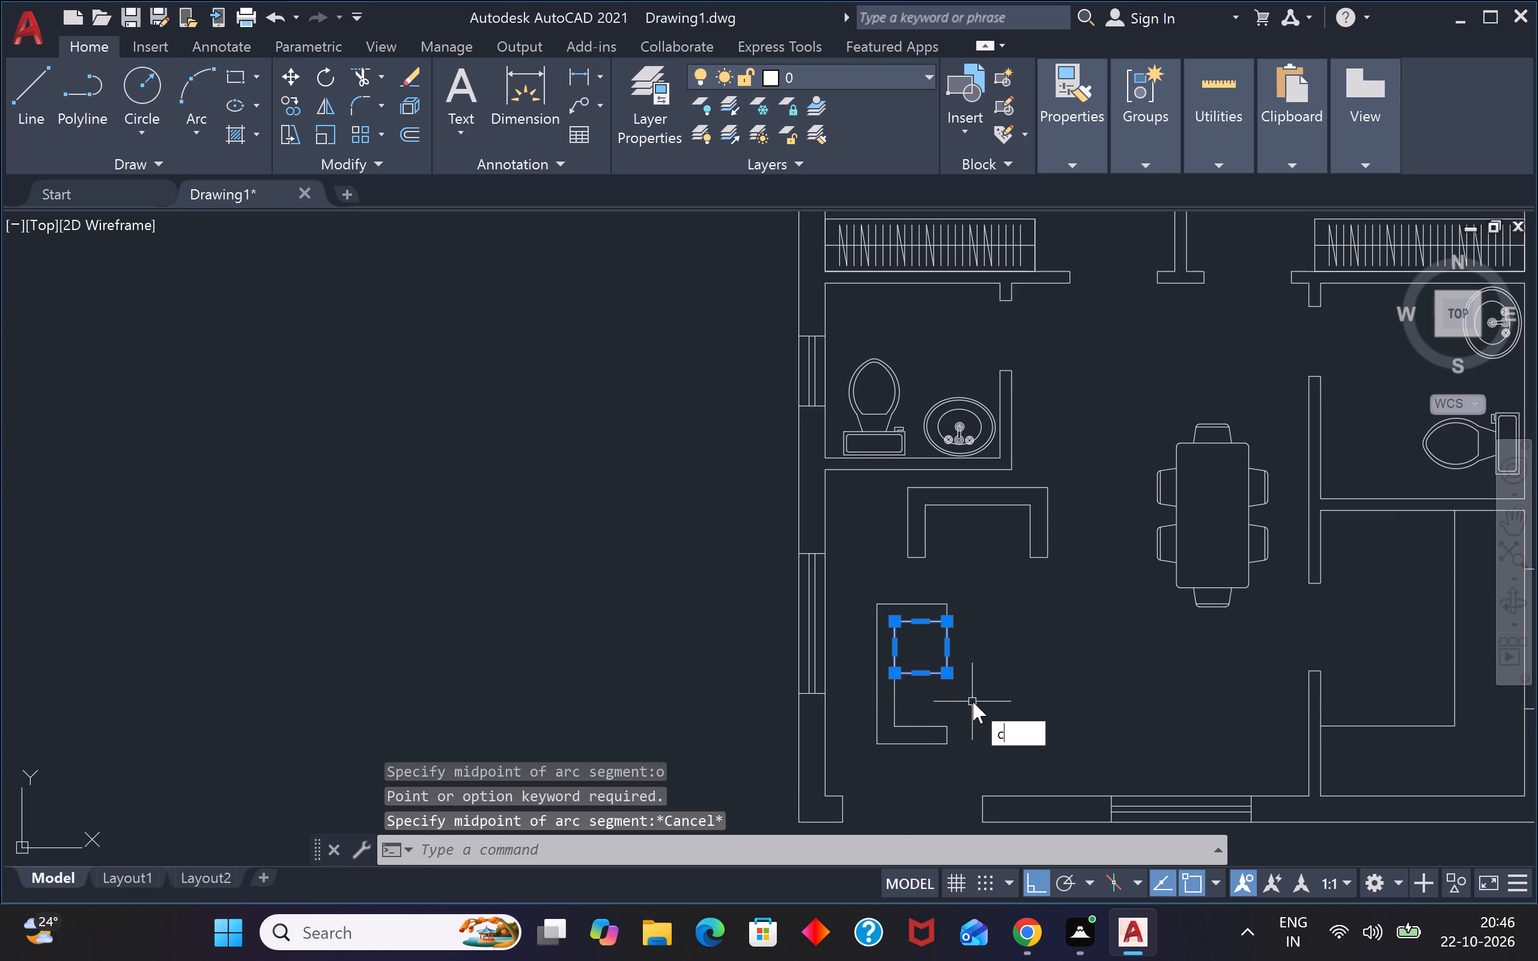
{"action": "key", "text": "o"}
{"action": "key", "text": "Return"}
{"action": "scroll", "coordinate": [857, 617], "scroll_direction": "up", "scroll_amount": 3}
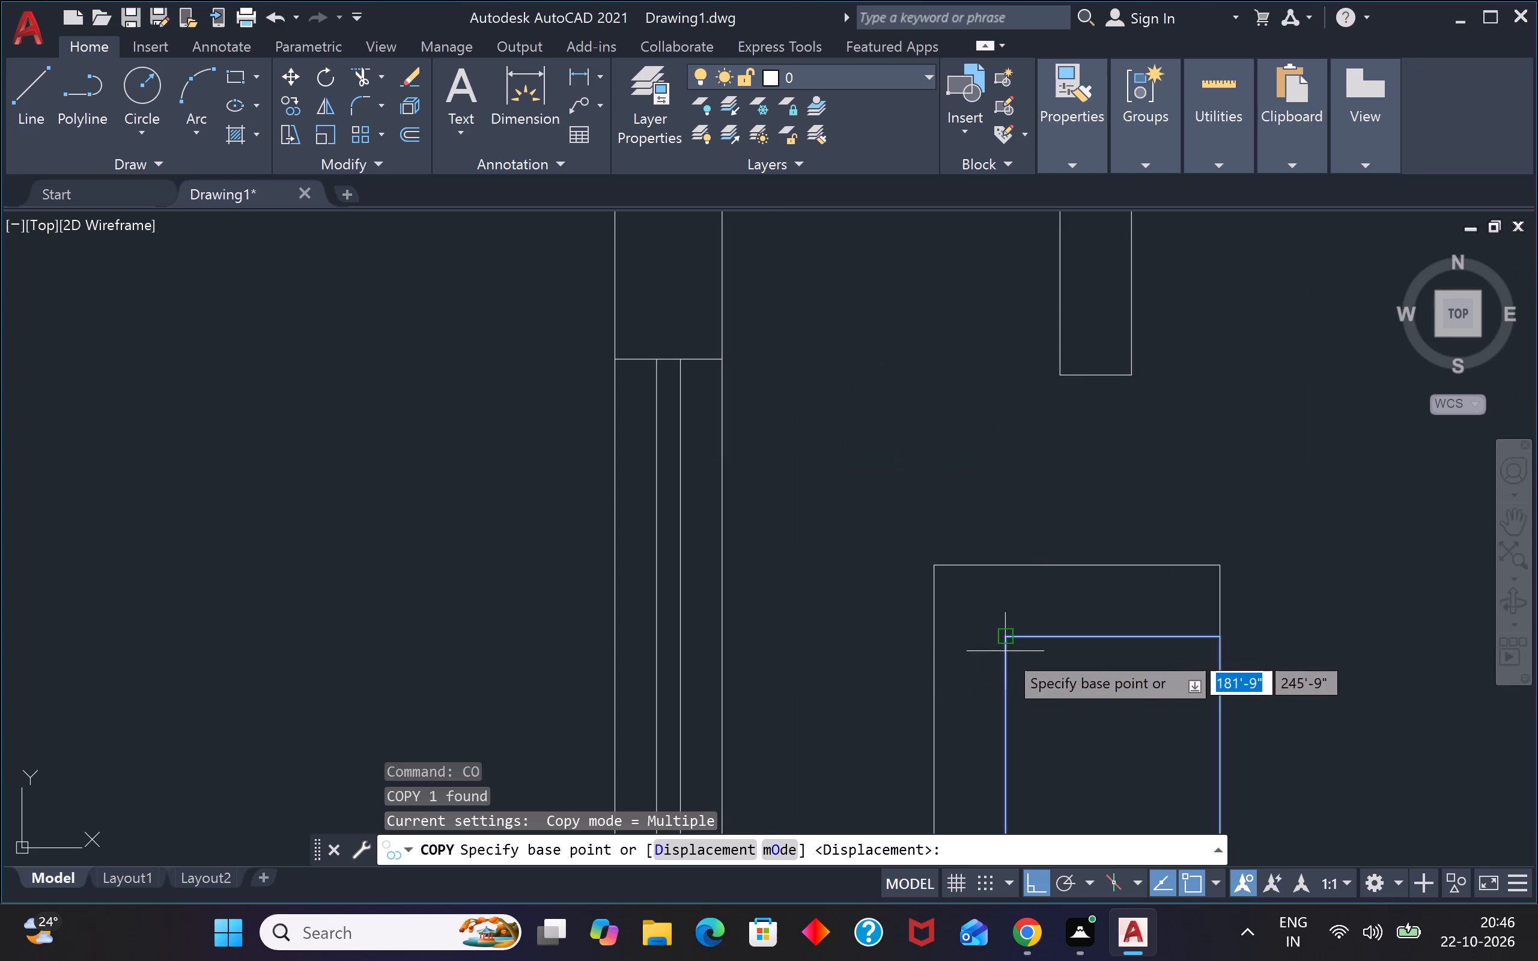
{"action": "left_click", "coordinate": [1006, 639]}
{"action": "scroll", "coordinate": [1009, 641], "scroll_direction": "down", "scroll_amount": 3}
{"action": "scroll", "coordinate": [1011, 707], "scroll_direction": "up", "scroll_amount": 3}
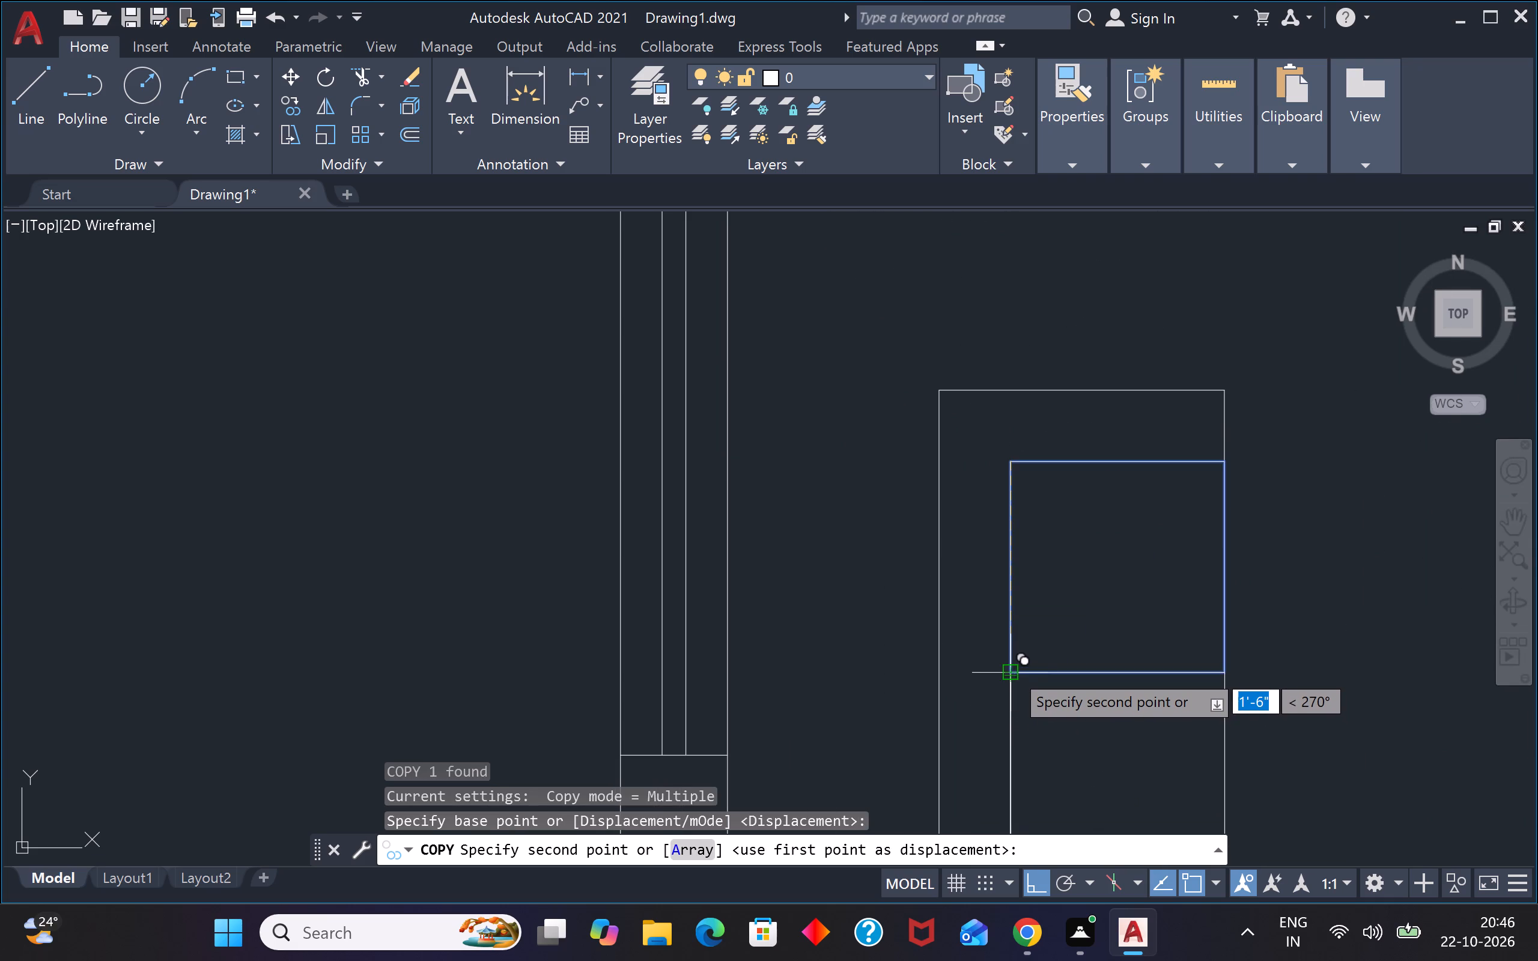
{"action": "scroll", "coordinate": [1011, 670], "scroll_direction": "up", "scroll_amount": 2}
{"action": "left_click", "coordinate": [1011, 685]}
{"action": "scroll", "coordinate": [1015, 676], "scroll_direction": "down", "scroll_amount": 5}
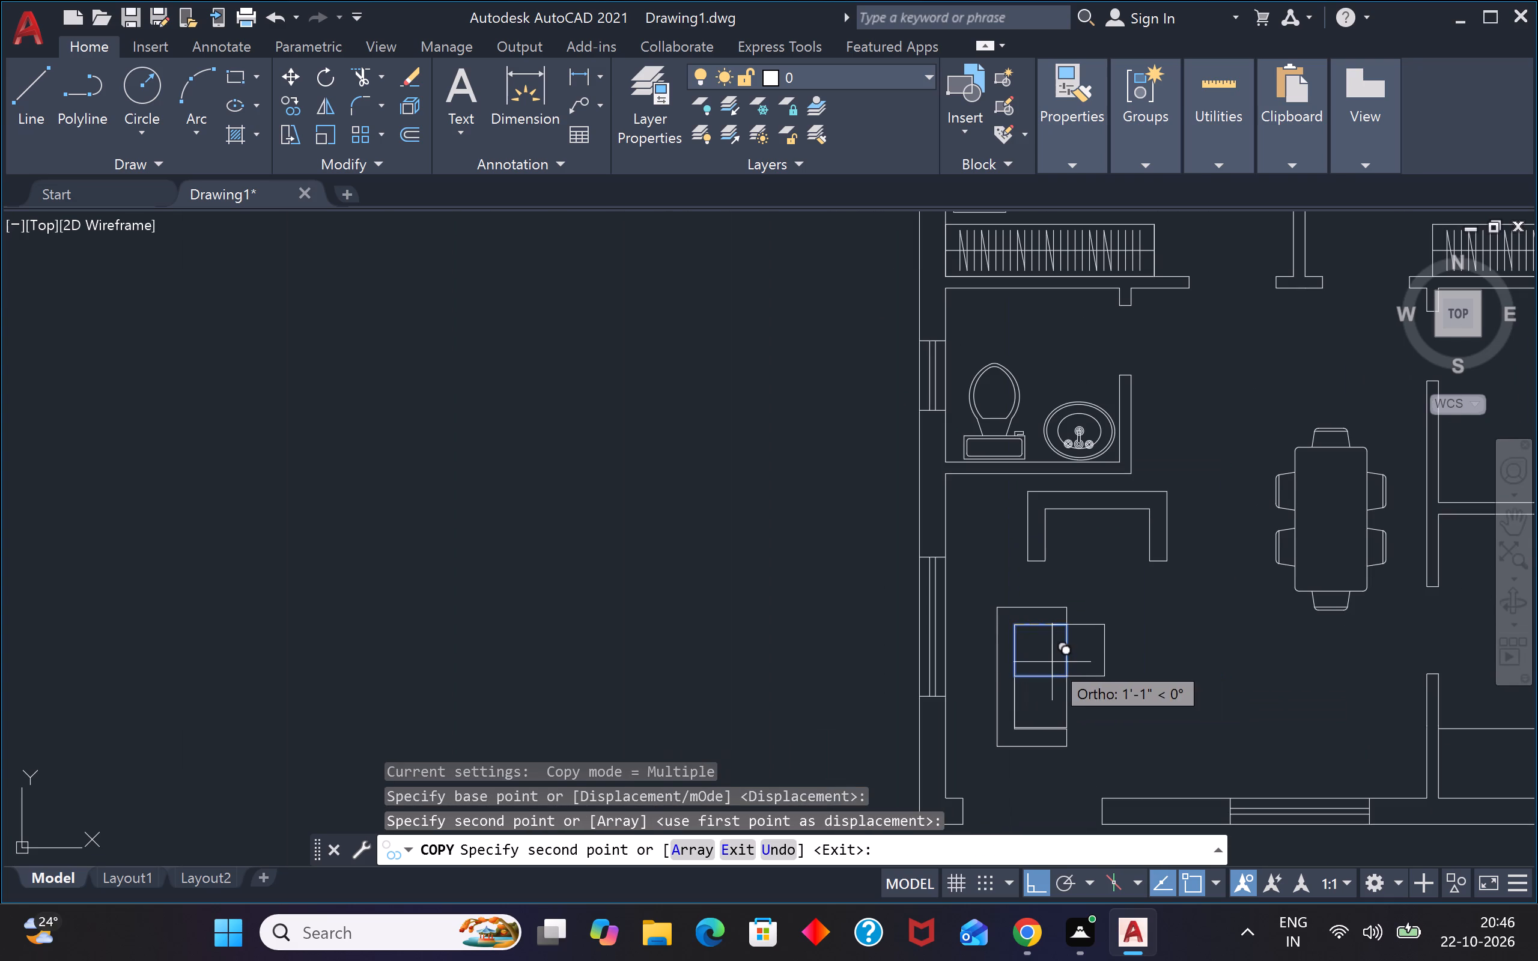
{"action": "key", "text": "Escape"}
{"action": "key", "text": "Escape"}
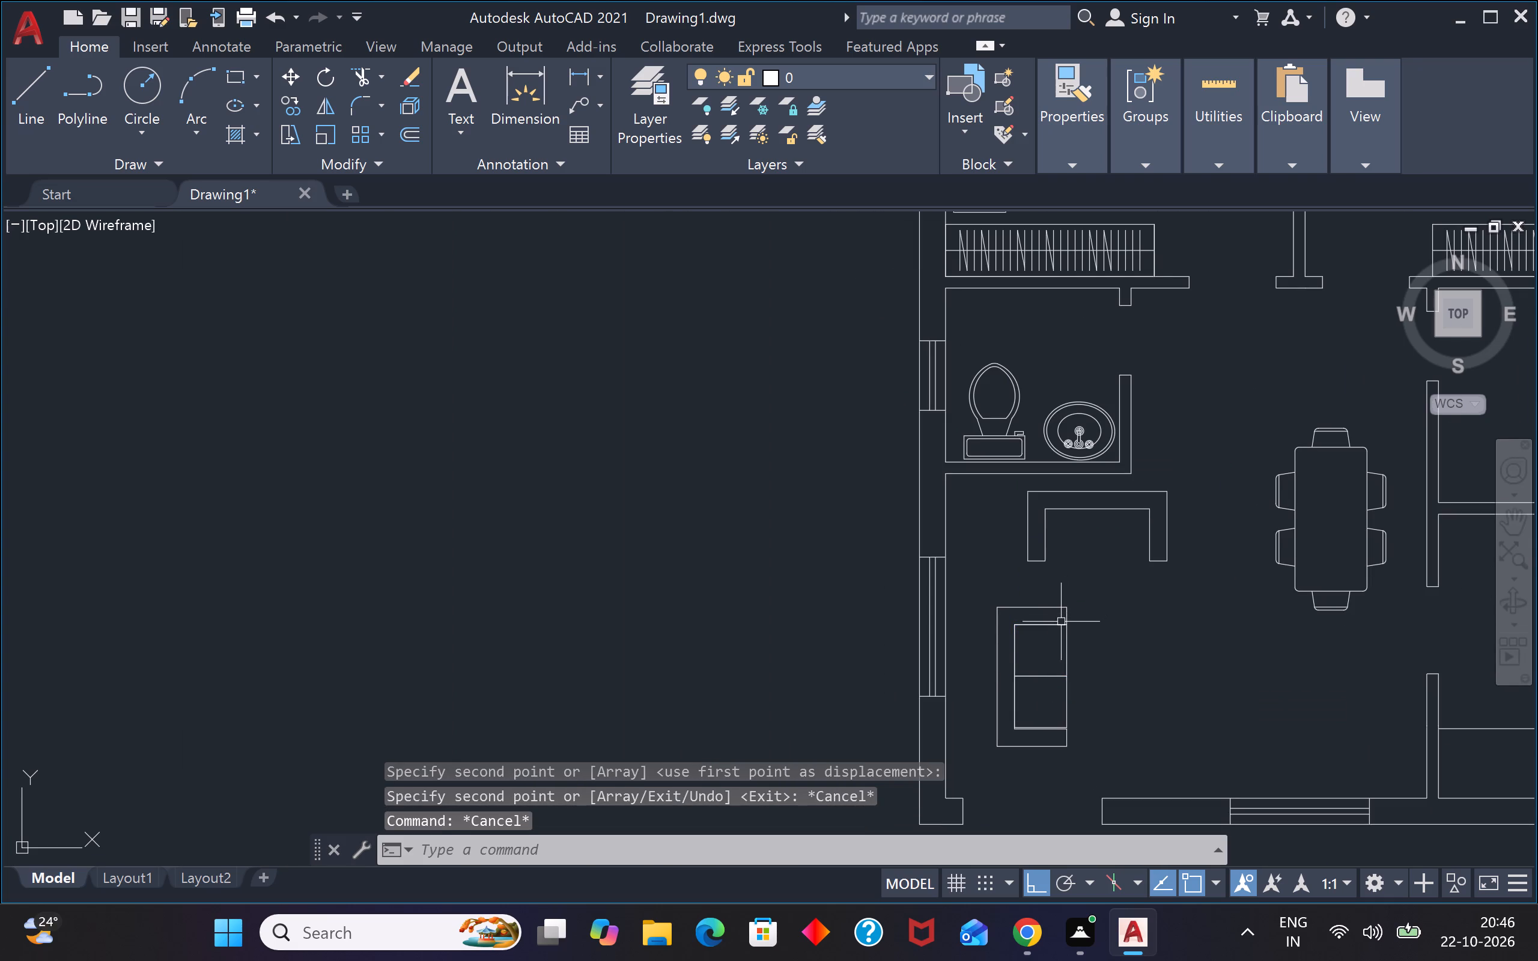
Draw a 1'6" wide, about 1'-6" deep seat rectangle from the inner upper-left corner of the sofa below the left bathroom.
{"action": "type", "text": "rec"}
{"action": "key", "text": "space"}
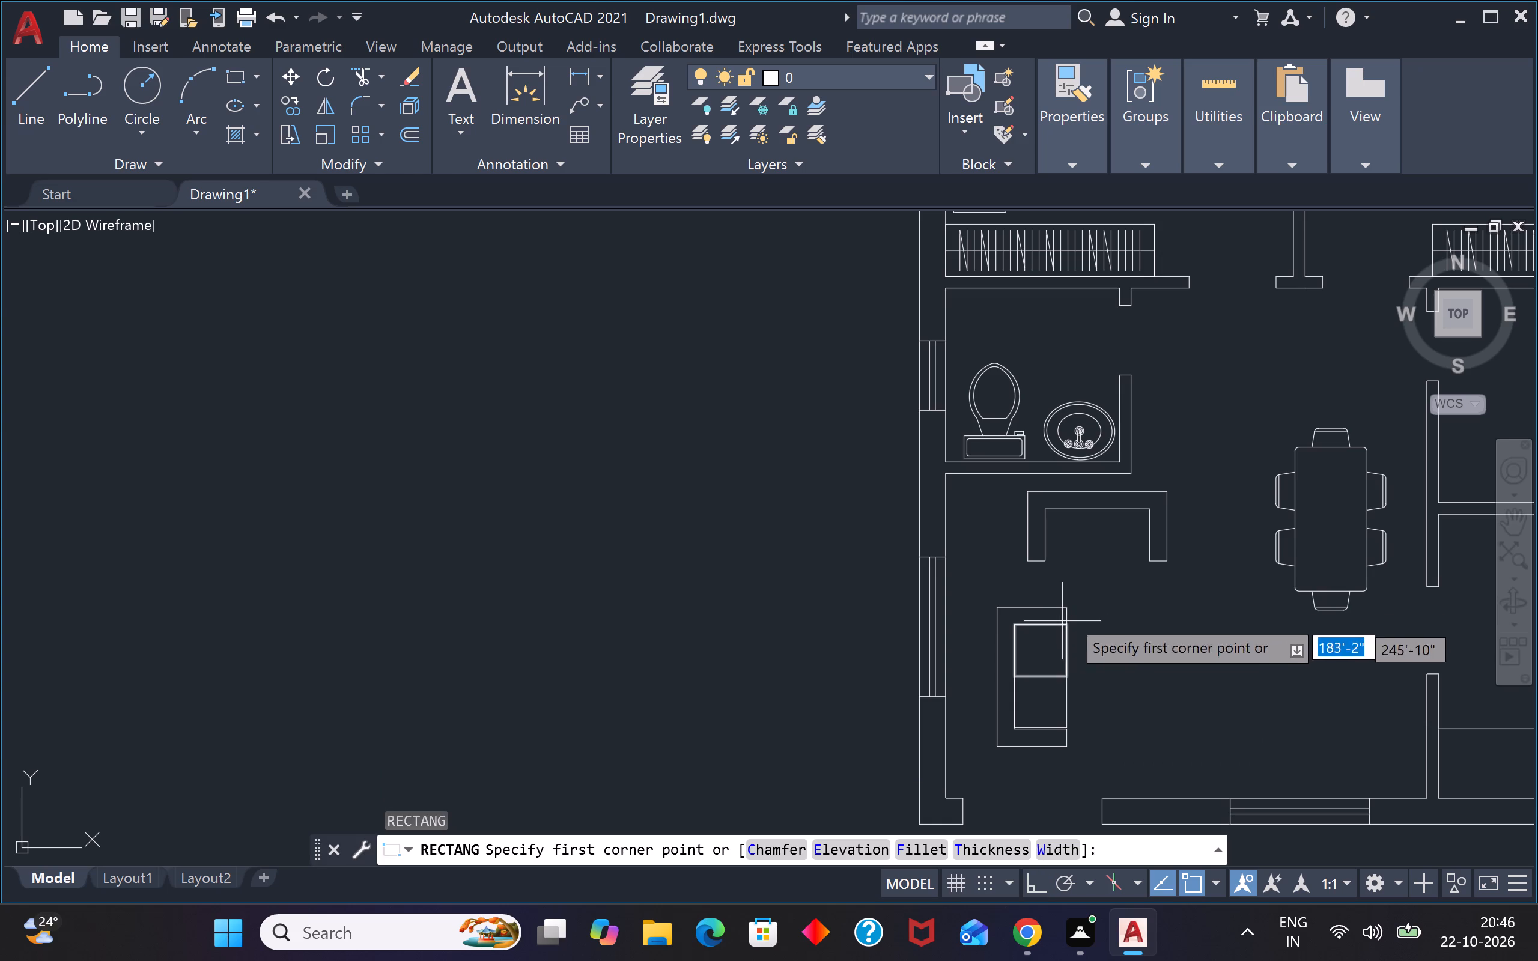
{"action": "scroll", "coordinate": [1060, 518], "scroll_direction": "up", "scroll_amount": 2}
{"action": "left_click", "coordinate": [1022, 493]}
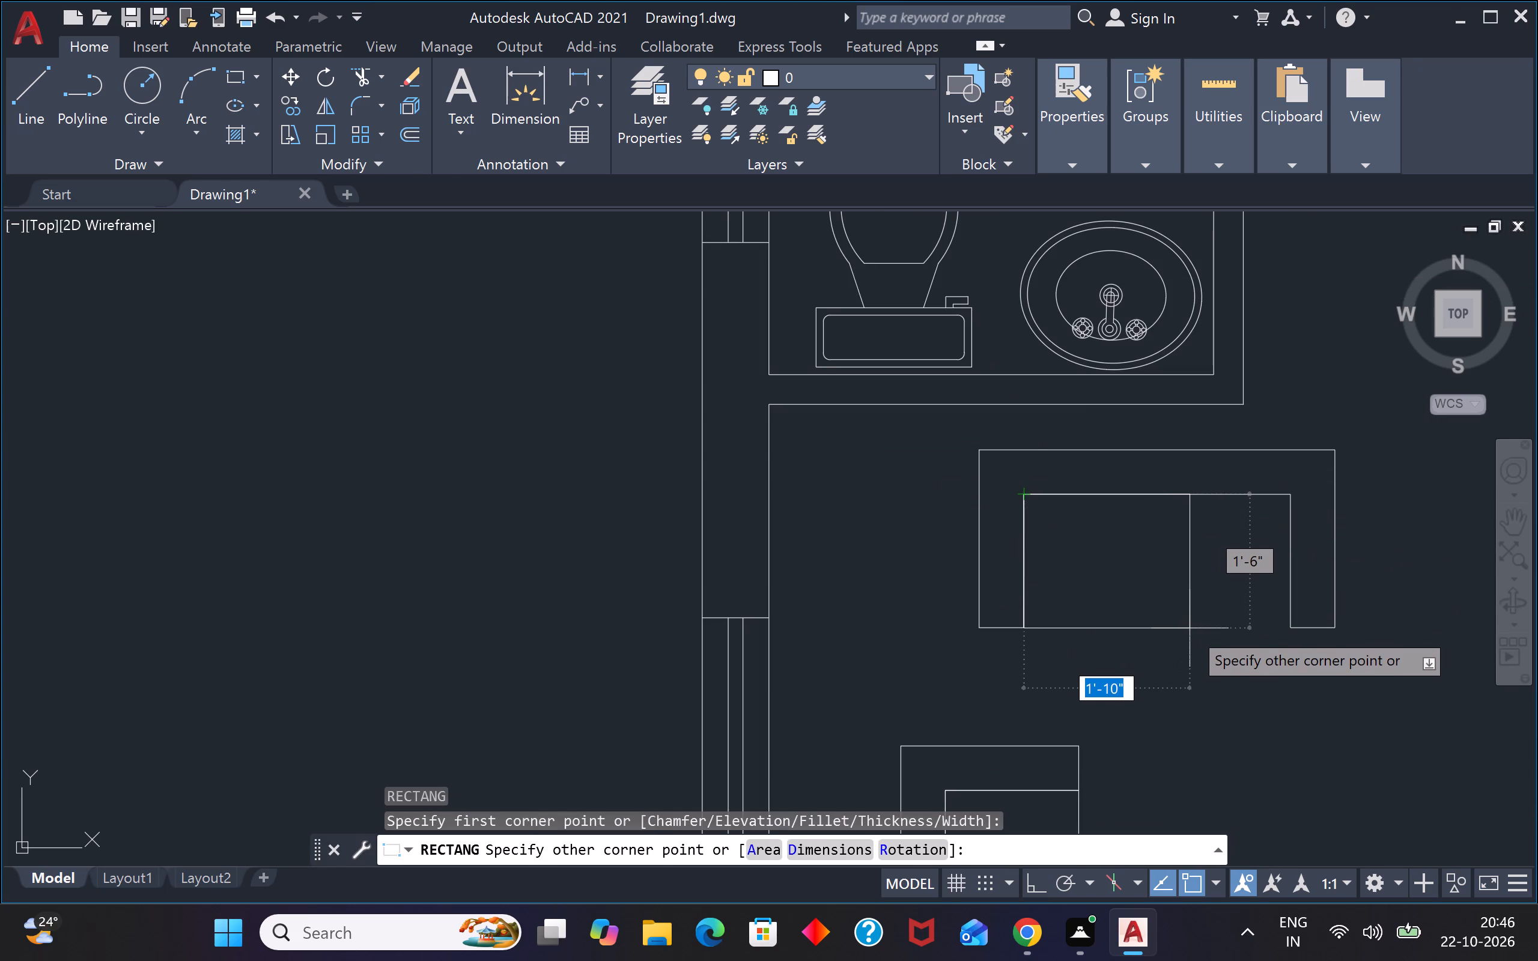
{"action": "type", "text": "1'6\""}
{"action": "key", "text": "Return"}
{"action": "key", "text": "Escape"}
{"action": "key", "text": "Escape"}
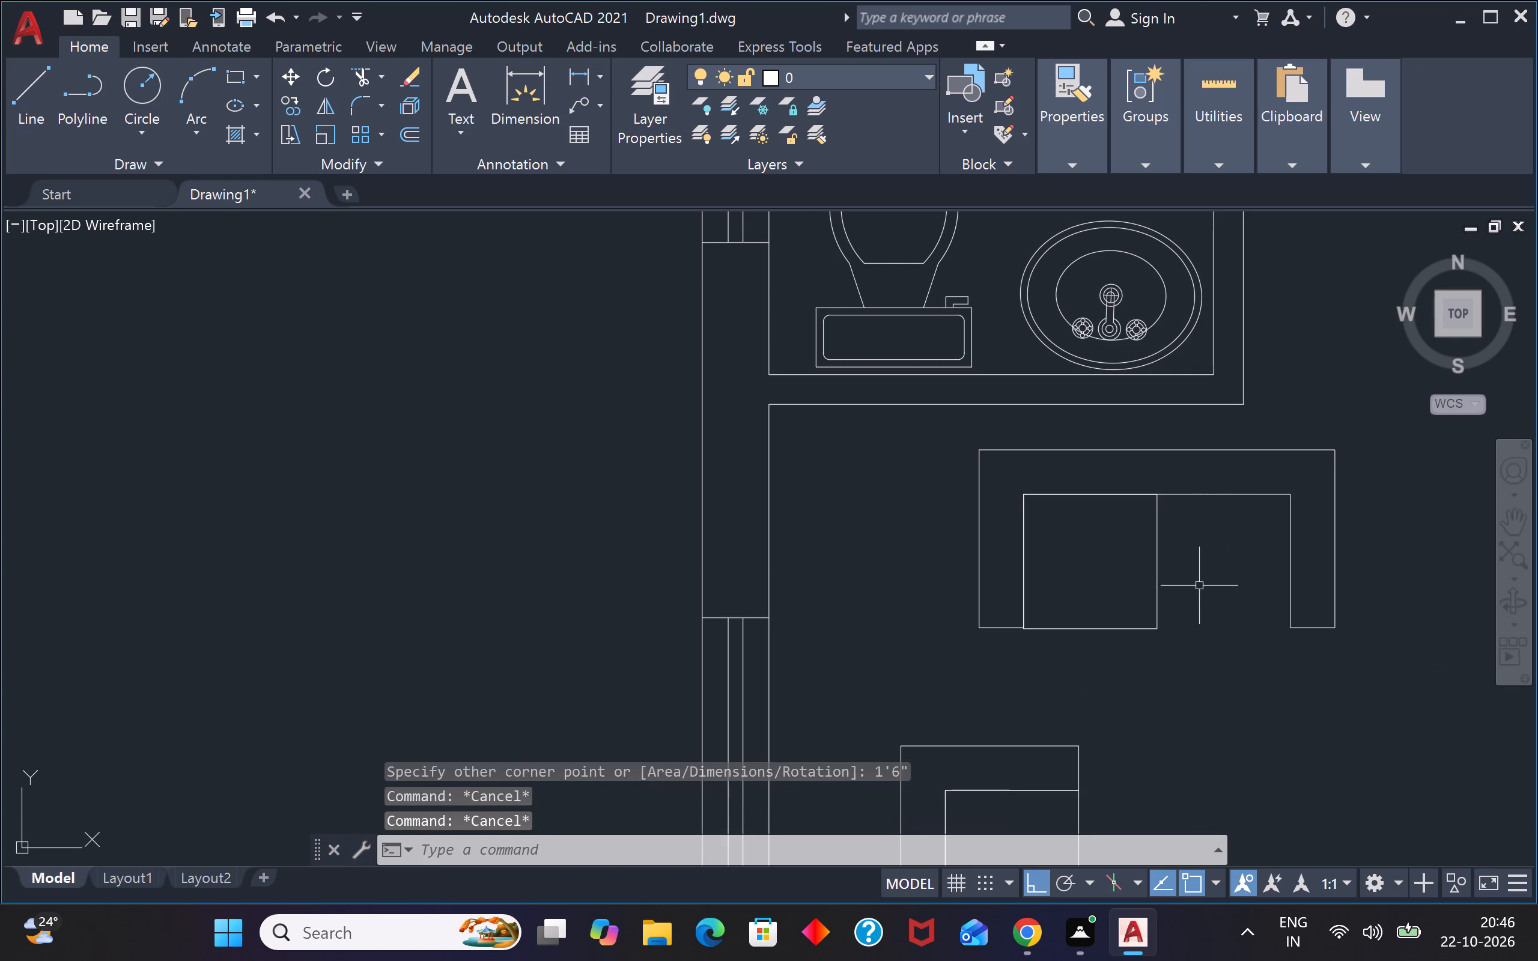
Copy the seat rectangle of the sofa below the left bathroom 1'-6" to the right, forming its second seat.
{"action": "left_click", "coordinate": [1198, 585]}
{"action": "left_click", "coordinate": [1137, 647]}
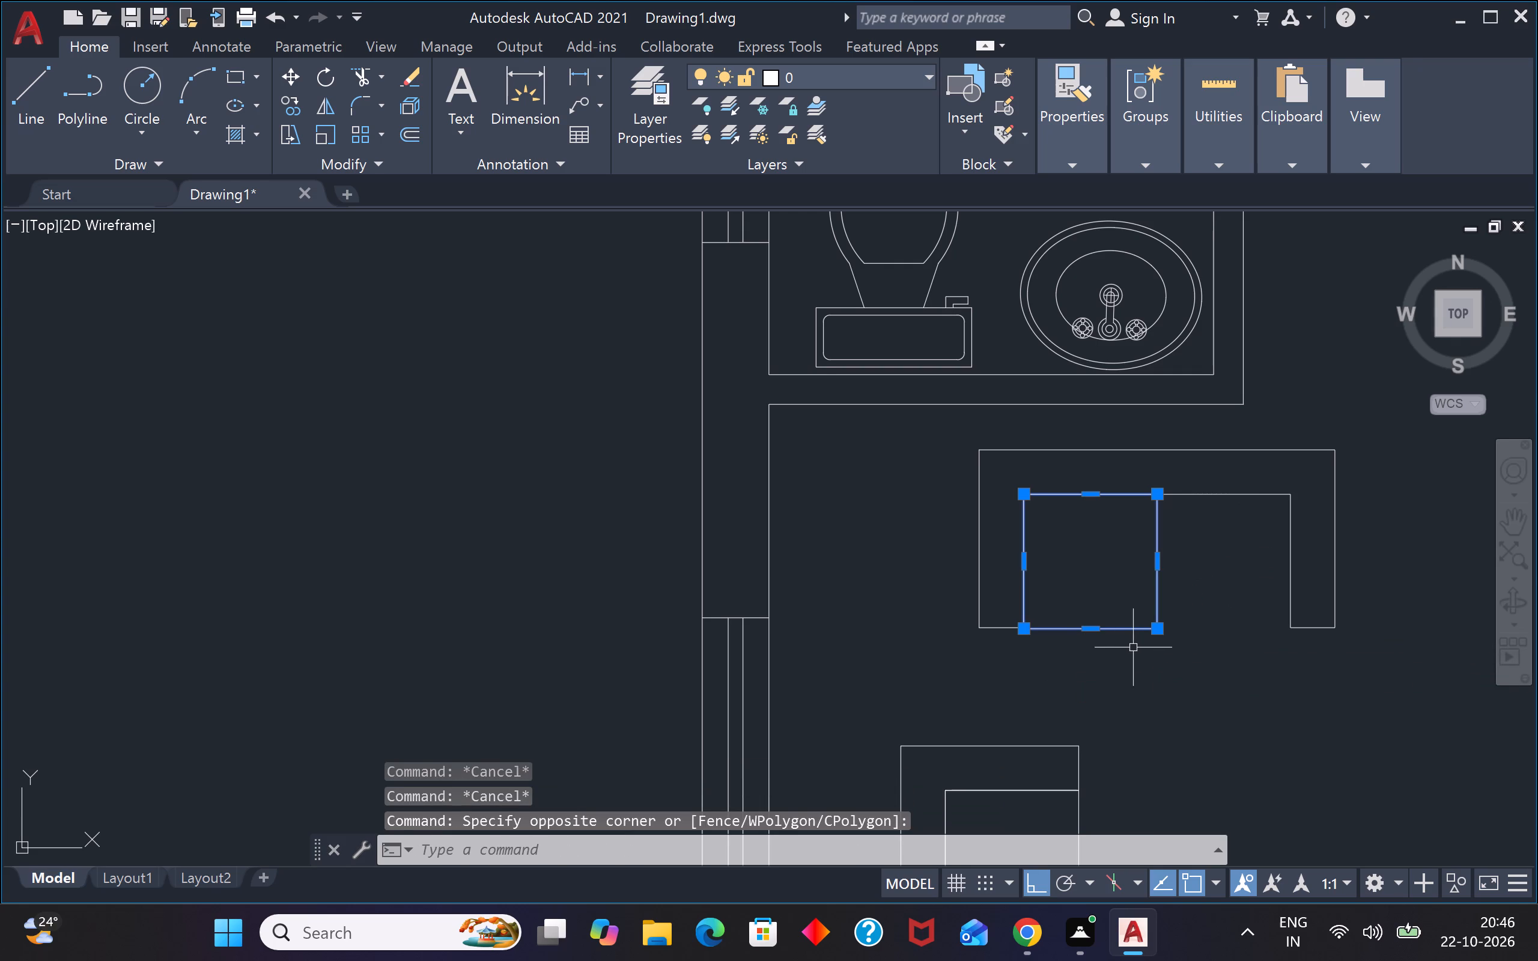
{"action": "key", "text": "c"}
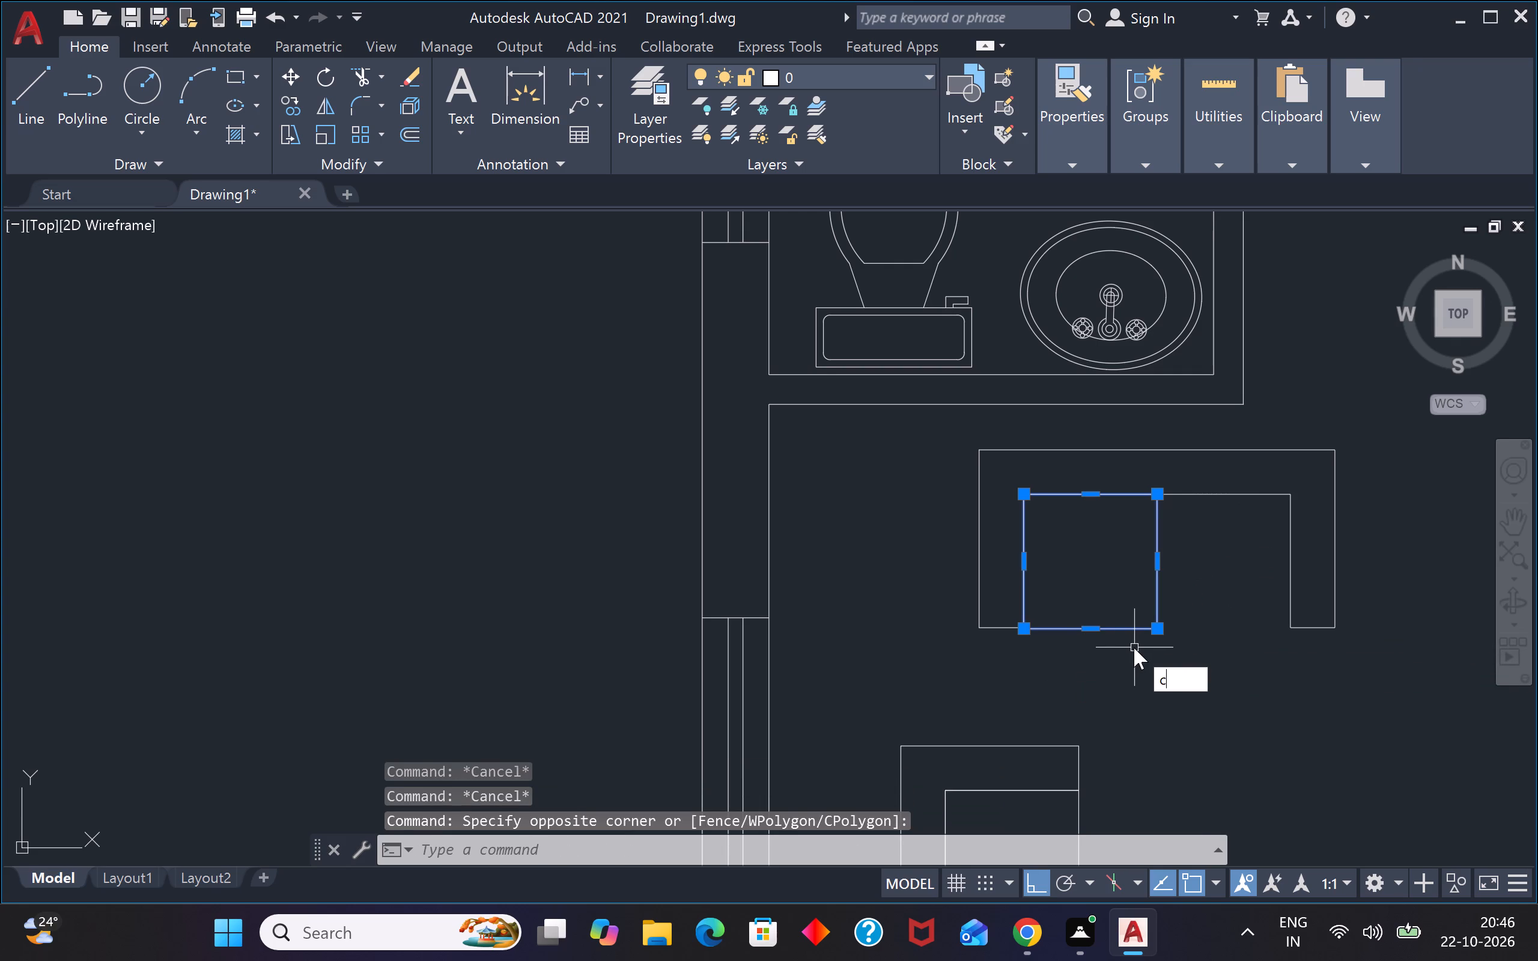
{"action": "key", "text": "o"}
{"action": "key", "text": "Return"}
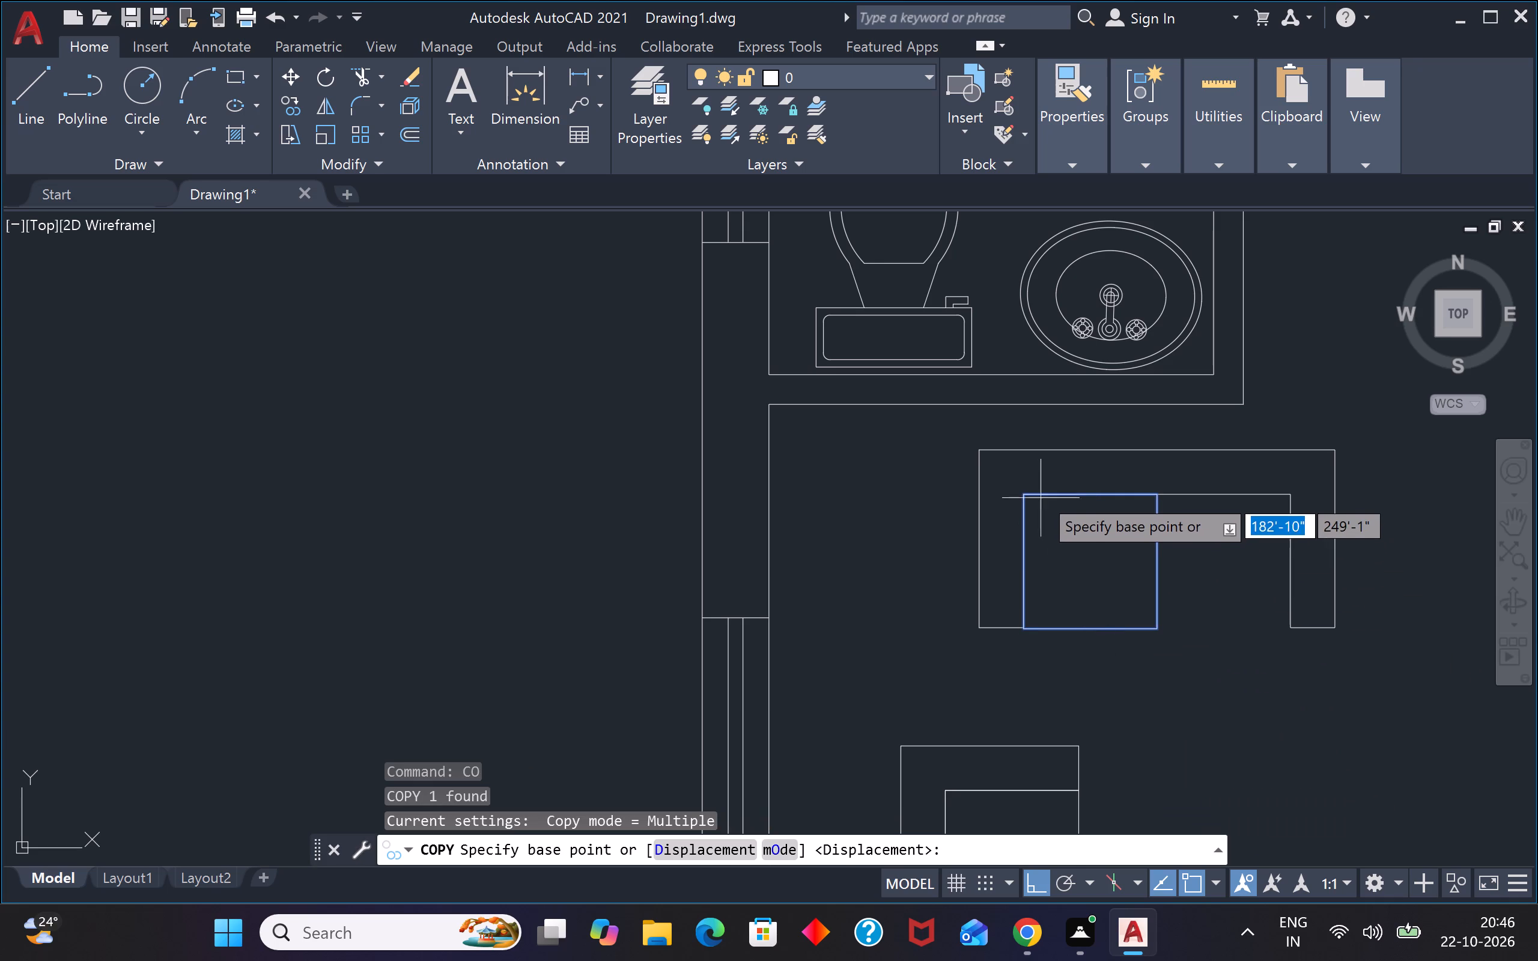
{"action": "left_click", "coordinate": [1026, 497]}
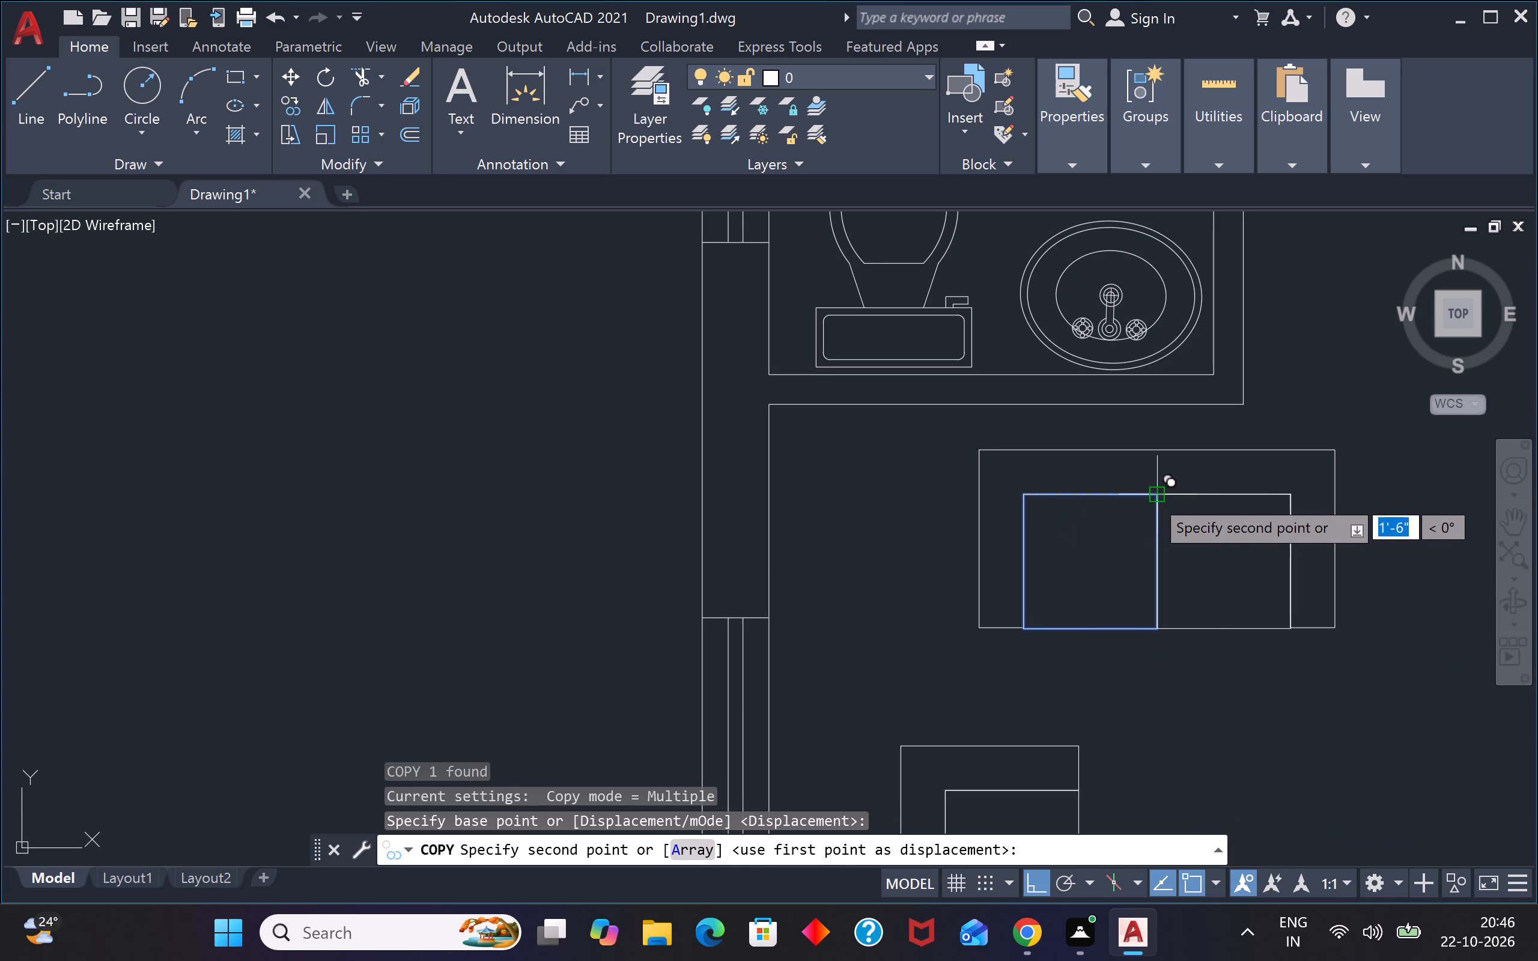
{"action": "left_click", "coordinate": [1151, 495]}
{"action": "key", "text": "Escape"}
Fillet the two outer front corners of the sofa beside the left wall window with a 2" radius.
{"action": "scroll", "coordinate": [1171, 525], "scroll_direction": "down", "scroll_amount": 3}
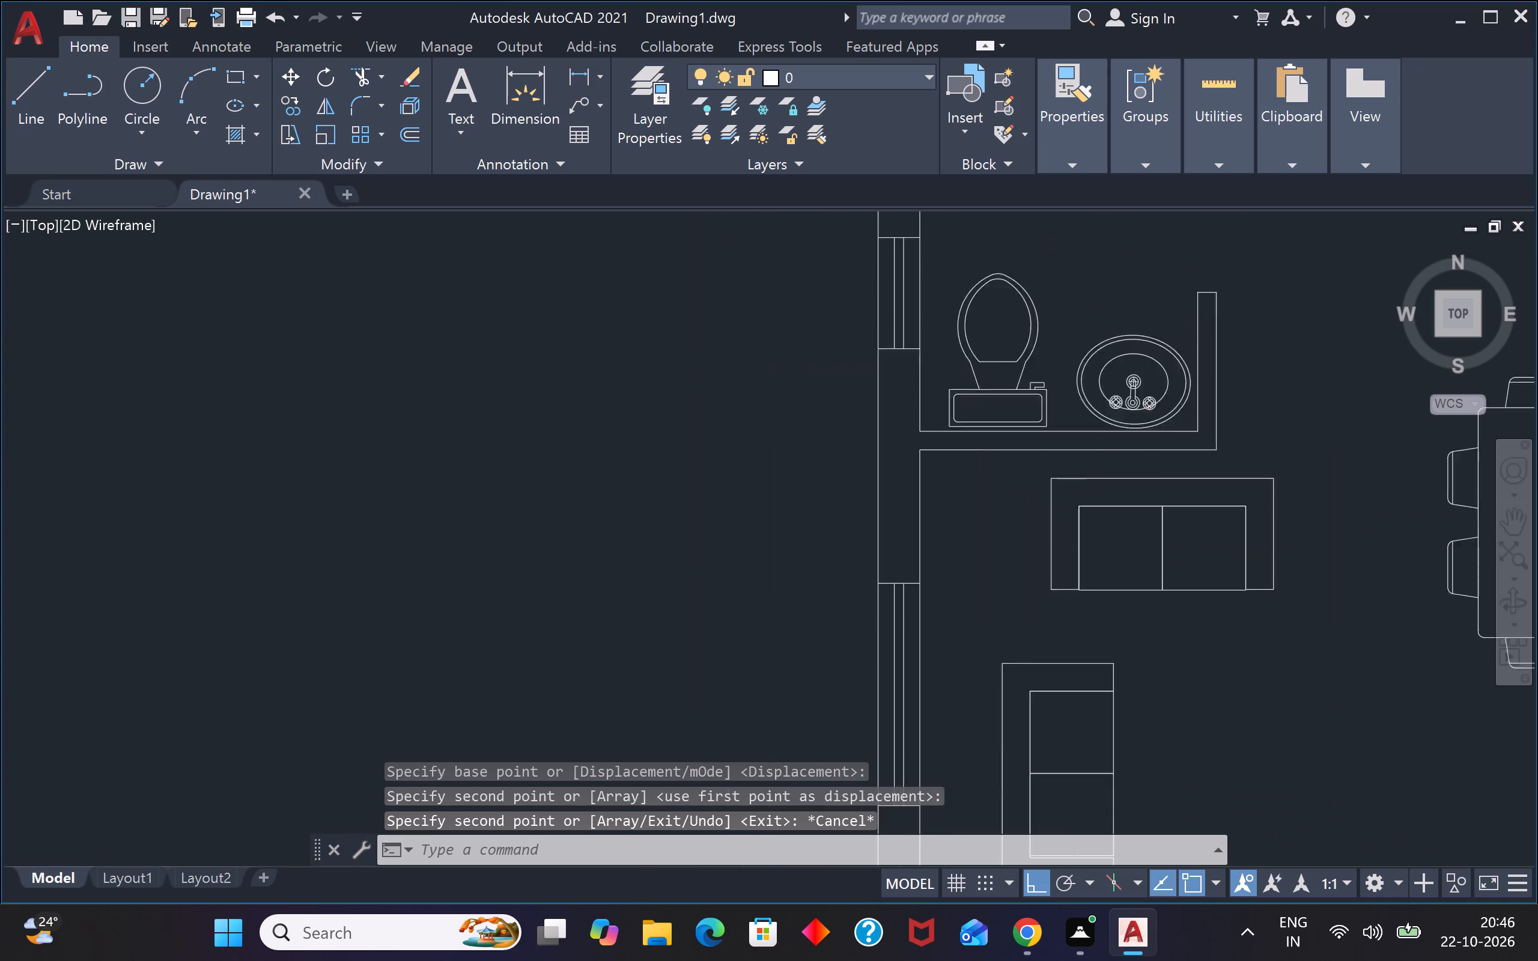
{"action": "scroll", "coordinate": [1136, 656], "scroll_direction": "up", "scroll_amount": 2}
{"action": "key", "text": "f"}
{"action": "key", "text": "space"}
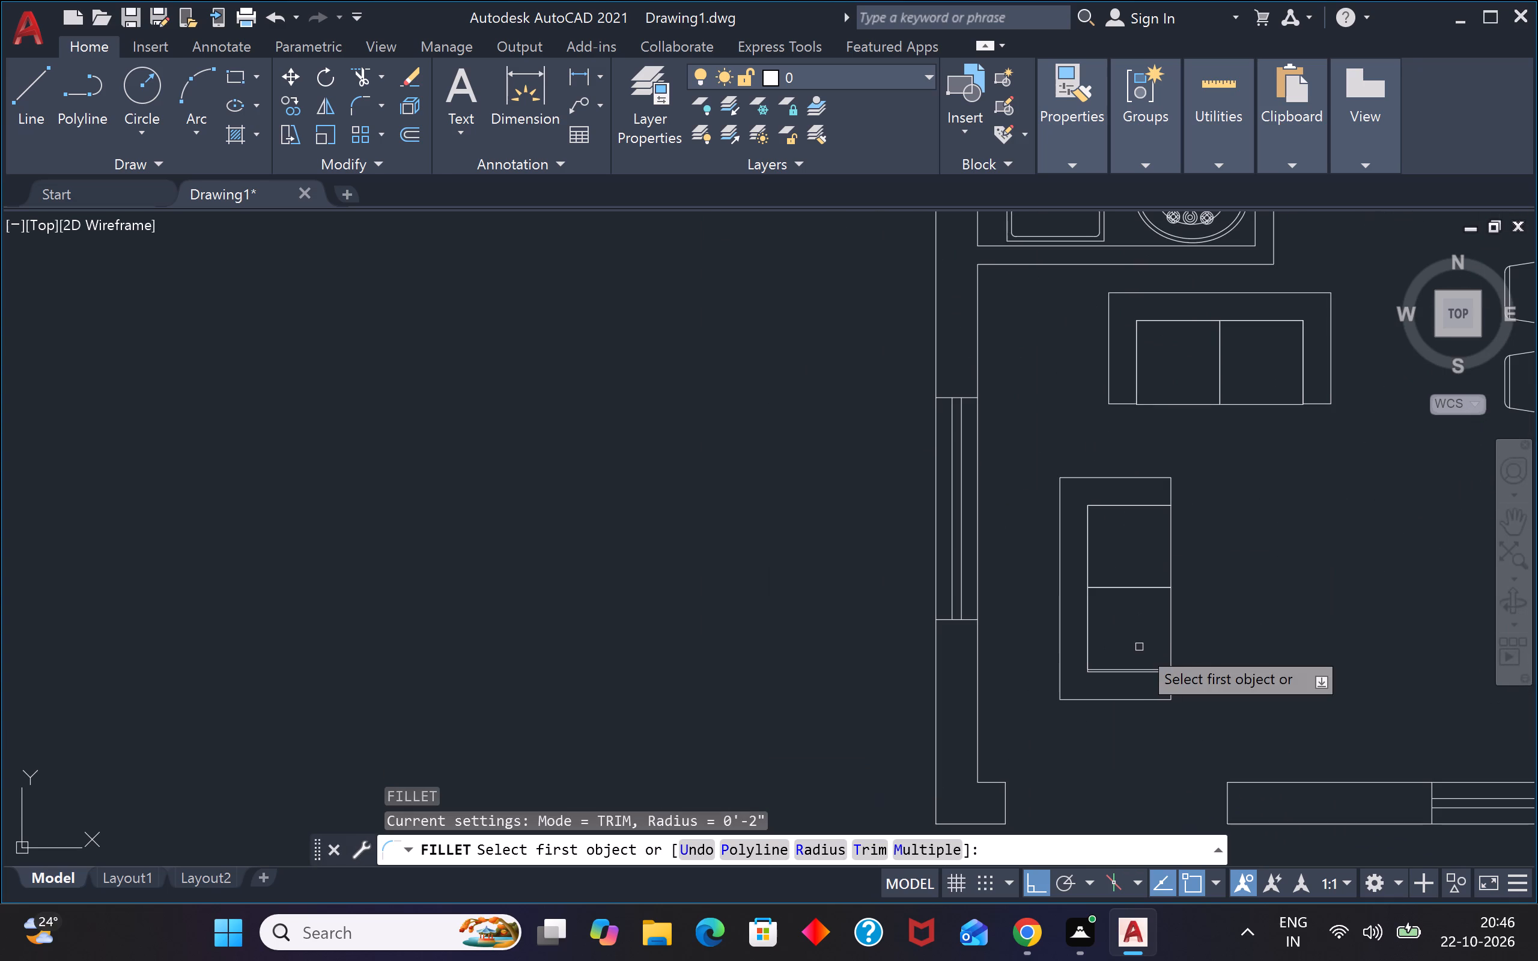
{"action": "scroll", "coordinate": [1153, 496], "scroll_direction": "up", "scroll_amount": 2}
{"action": "left_click", "coordinate": [1155, 455]}
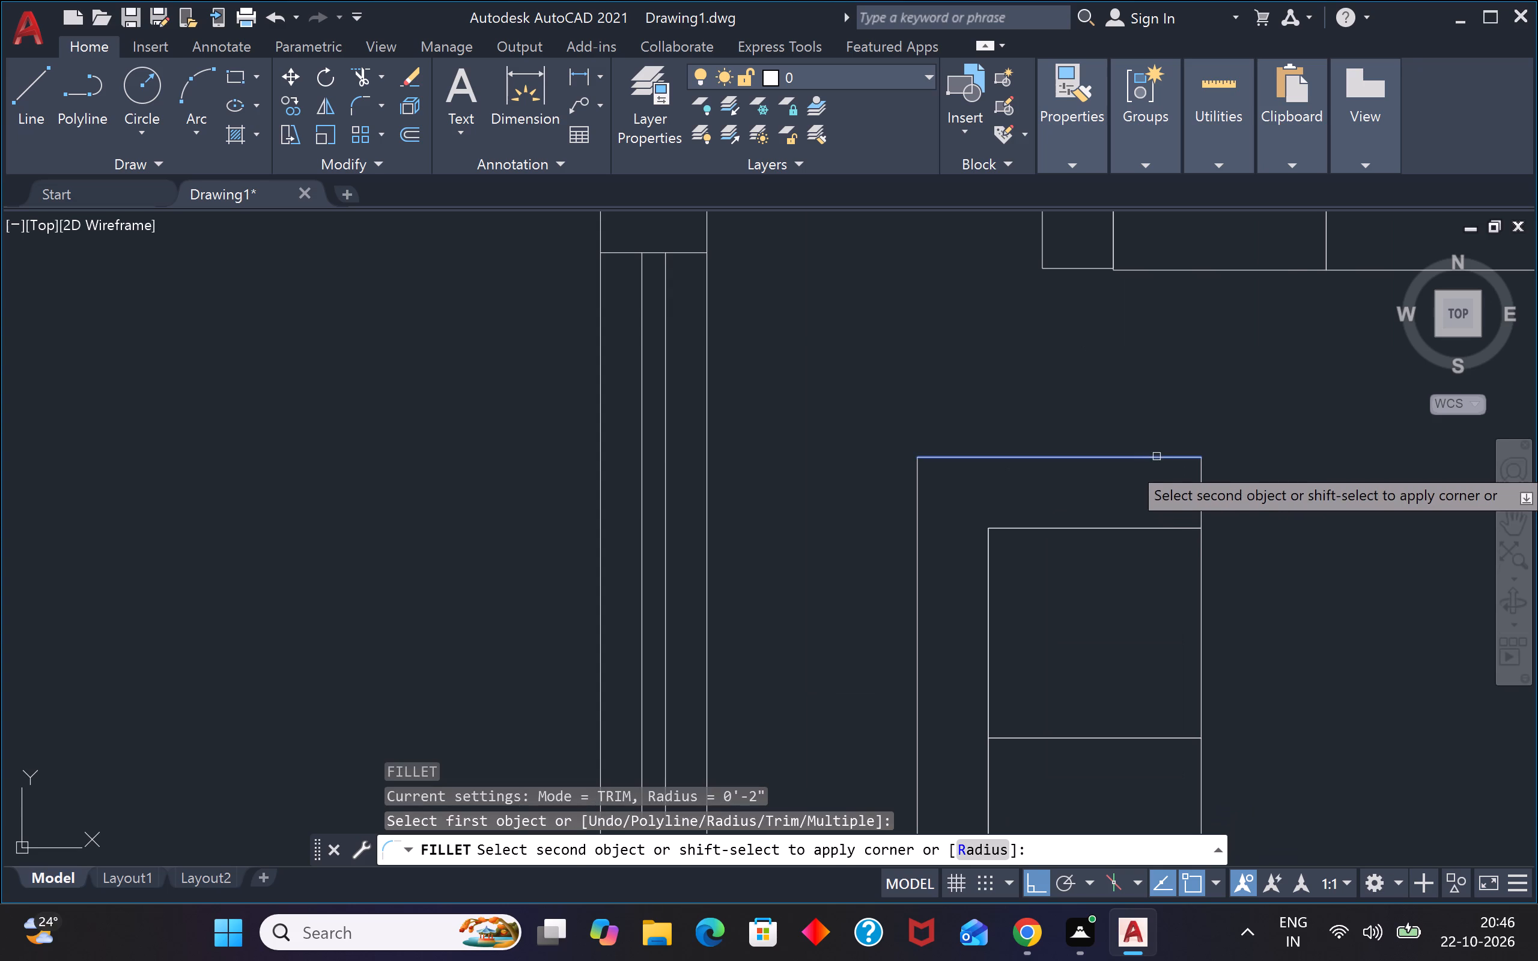
{"action": "left_click", "coordinate": [1205, 499]}
{"action": "left_click", "coordinate": [1200, 500]}
{"action": "scroll", "coordinate": [1203, 493], "scroll_direction": "down", "scroll_amount": 3}
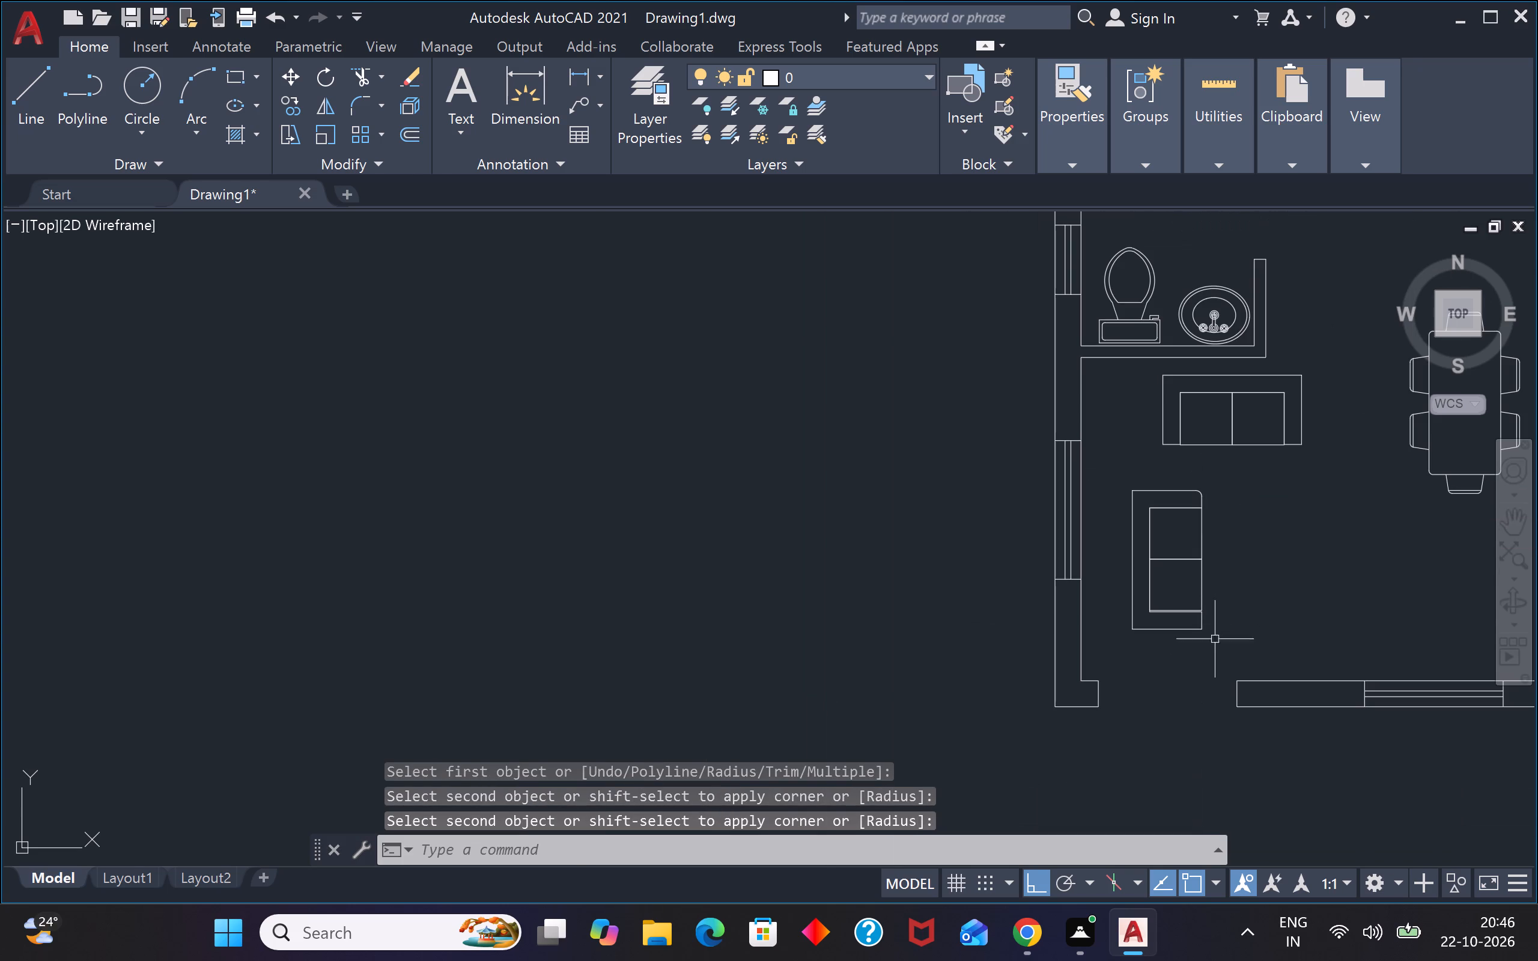
{"action": "key", "text": "space"}
{"action": "scroll", "coordinate": [1194, 627], "scroll_direction": "up", "scroll_amount": 2}
{"action": "left_click", "coordinate": [1194, 634]}
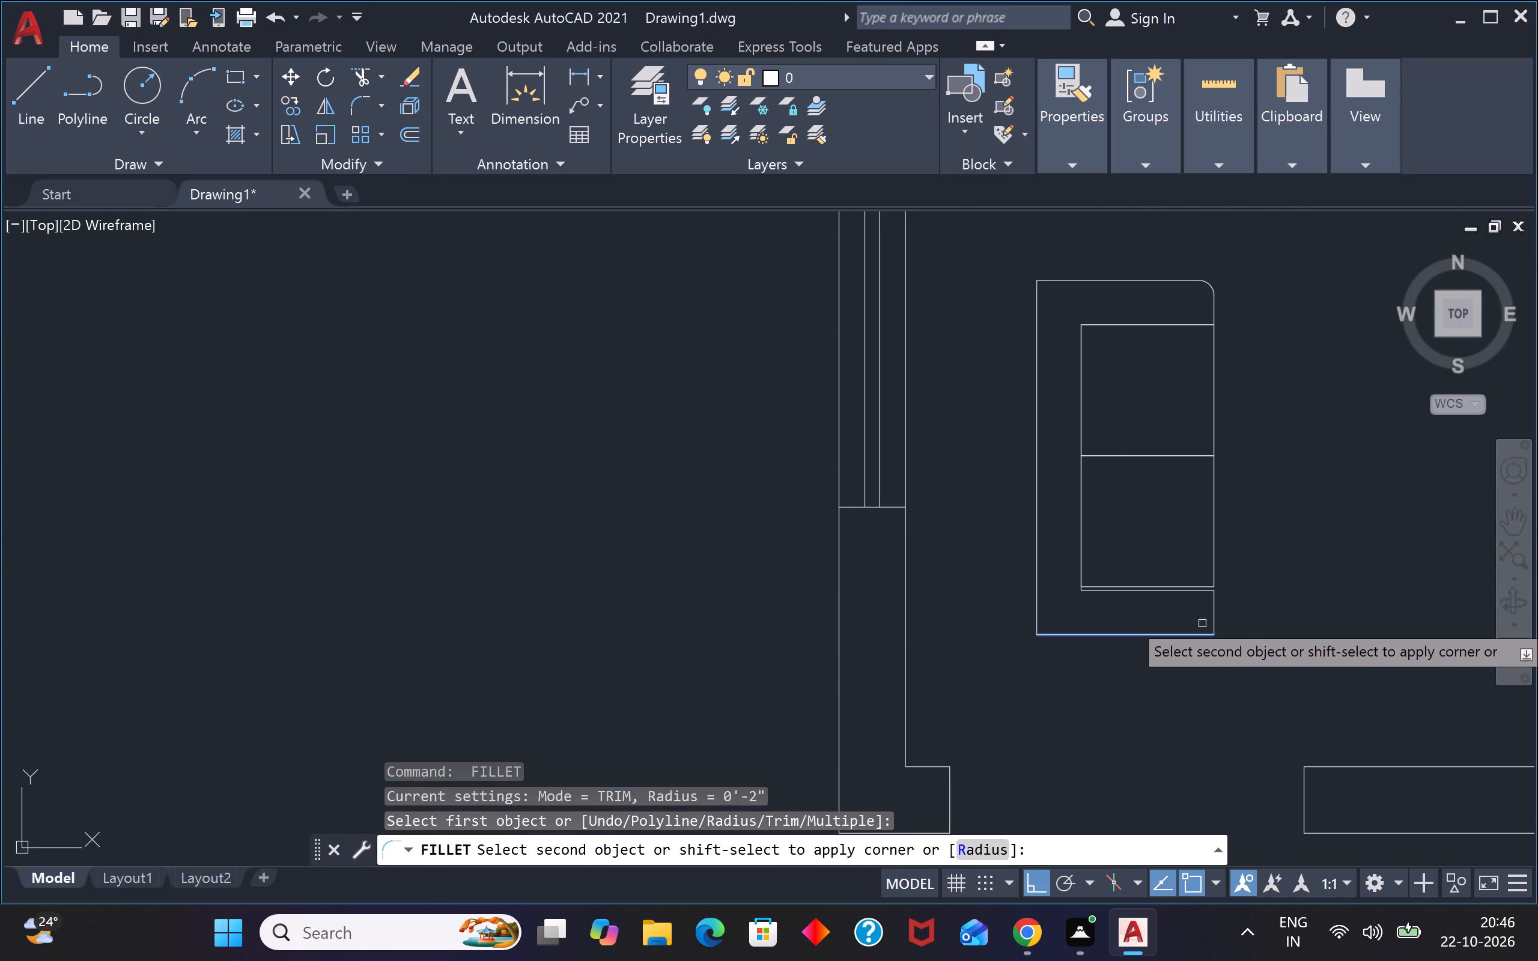
{"action": "left_click", "coordinate": [1215, 613]}
{"action": "key", "text": "Escape"}
{"action": "key", "text": "Escape"}
Fillet the two outer back corners of the window sofa with the same 2" radius.
{"action": "key", "text": "space"}
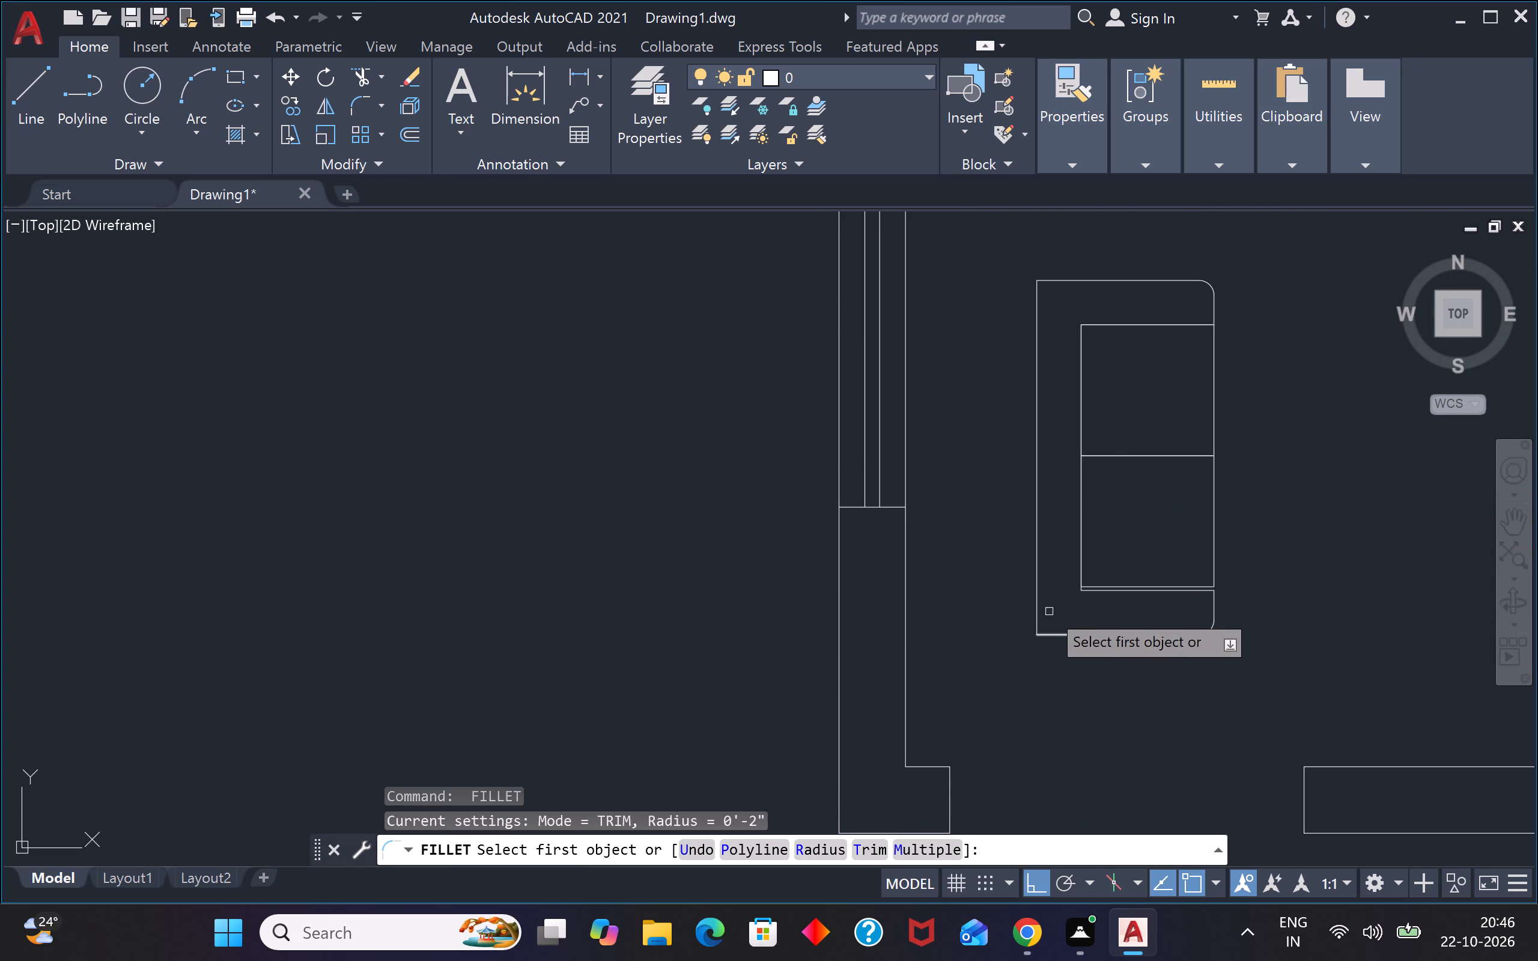
{"action": "left_click", "coordinate": [1037, 605]}
{"action": "left_click", "coordinate": [1060, 637]}
{"action": "key", "text": "space"}
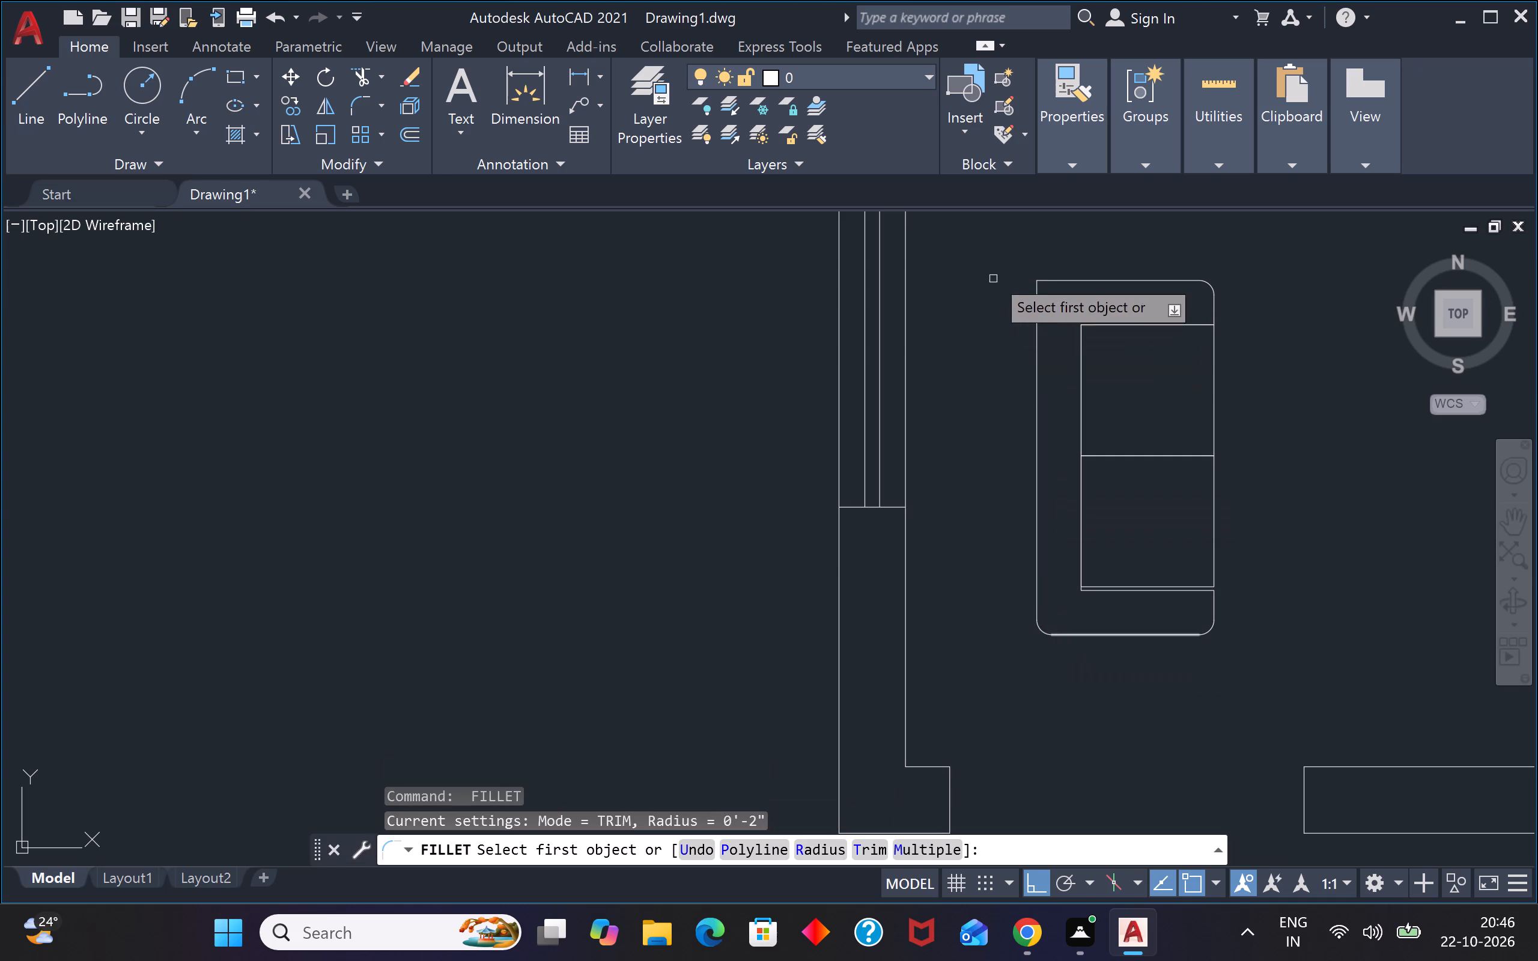
{"action": "left_click", "coordinate": [1050, 281]}
{"action": "left_click", "coordinate": [1036, 302]}
Fillet the two outer back corners of the sofa below the left bathroom with a 2" radius.
{"action": "key", "text": "space"}
{"action": "scroll", "coordinate": [1099, 326], "scroll_direction": "down", "scroll_amount": 3}
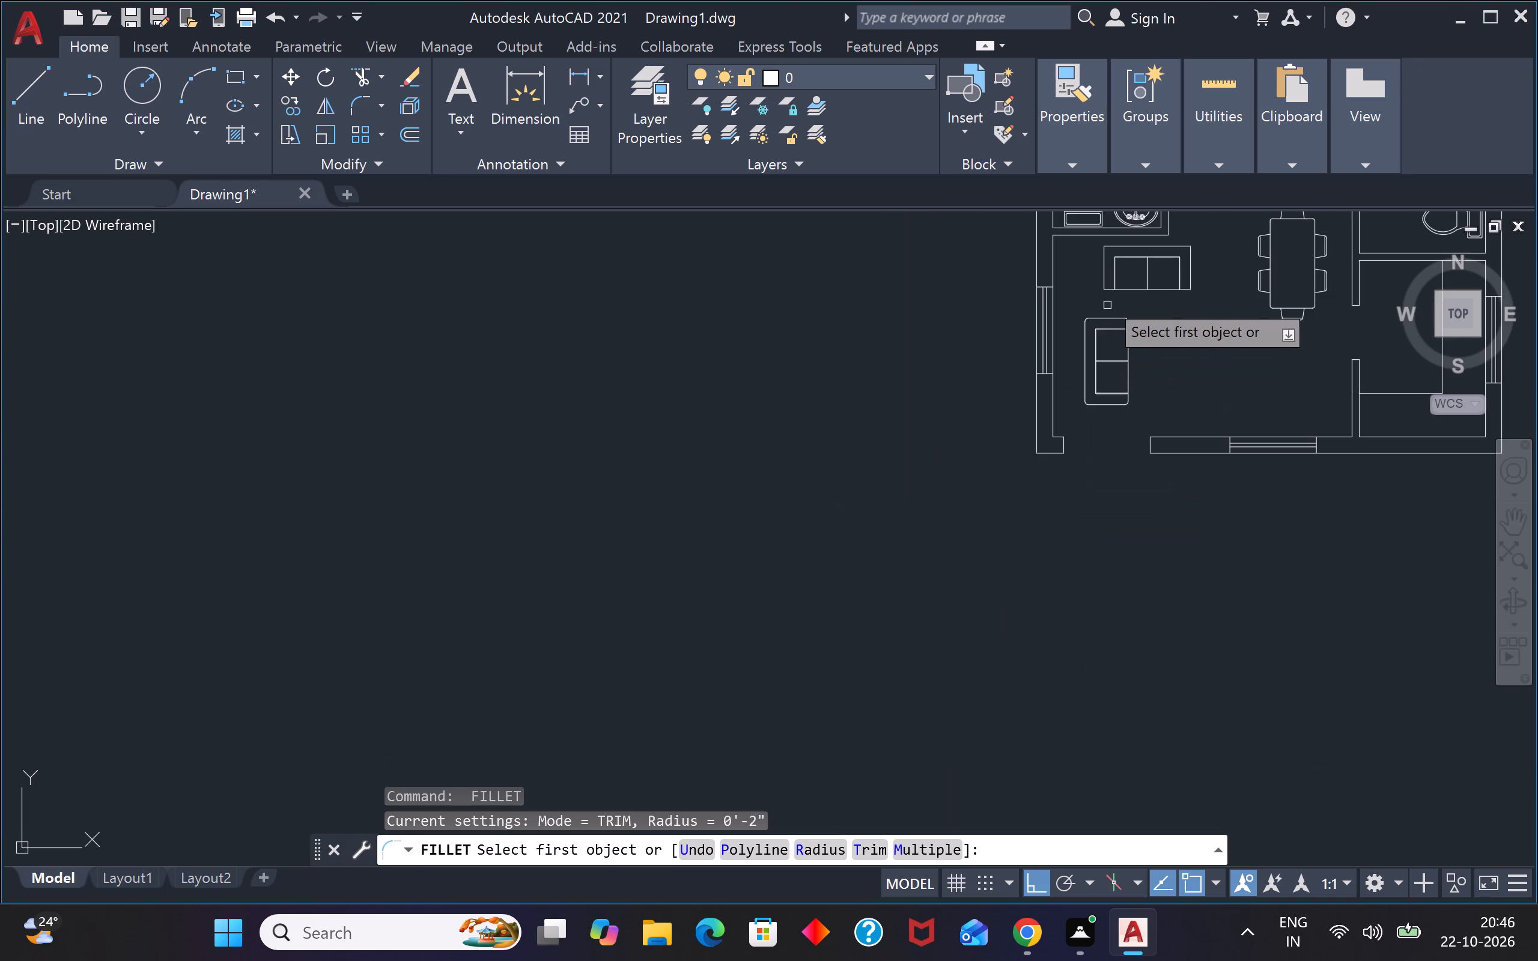
{"action": "scroll", "coordinate": [1129, 213], "scroll_direction": "up", "scroll_amount": 3}
{"action": "key", "text": "space"}
{"action": "key", "text": "space"}
{"action": "left_click", "coordinate": [1106, 339]}
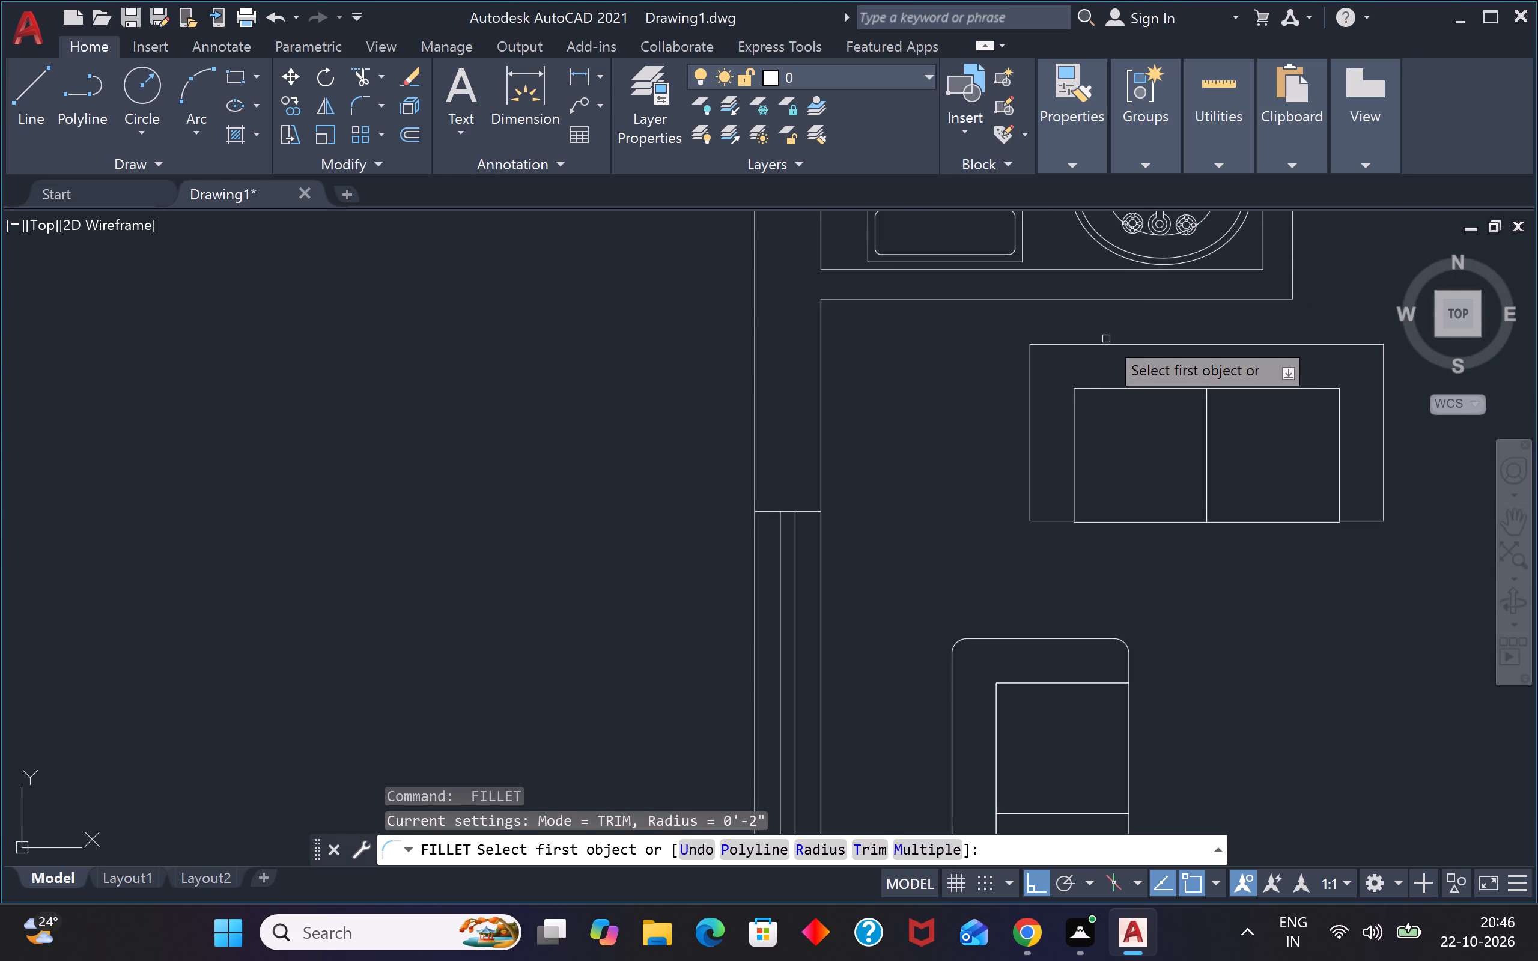
{"action": "left_click", "coordinate": [1104, 343]}
{"action": "left_click", "coordinate": [1032, 374]}
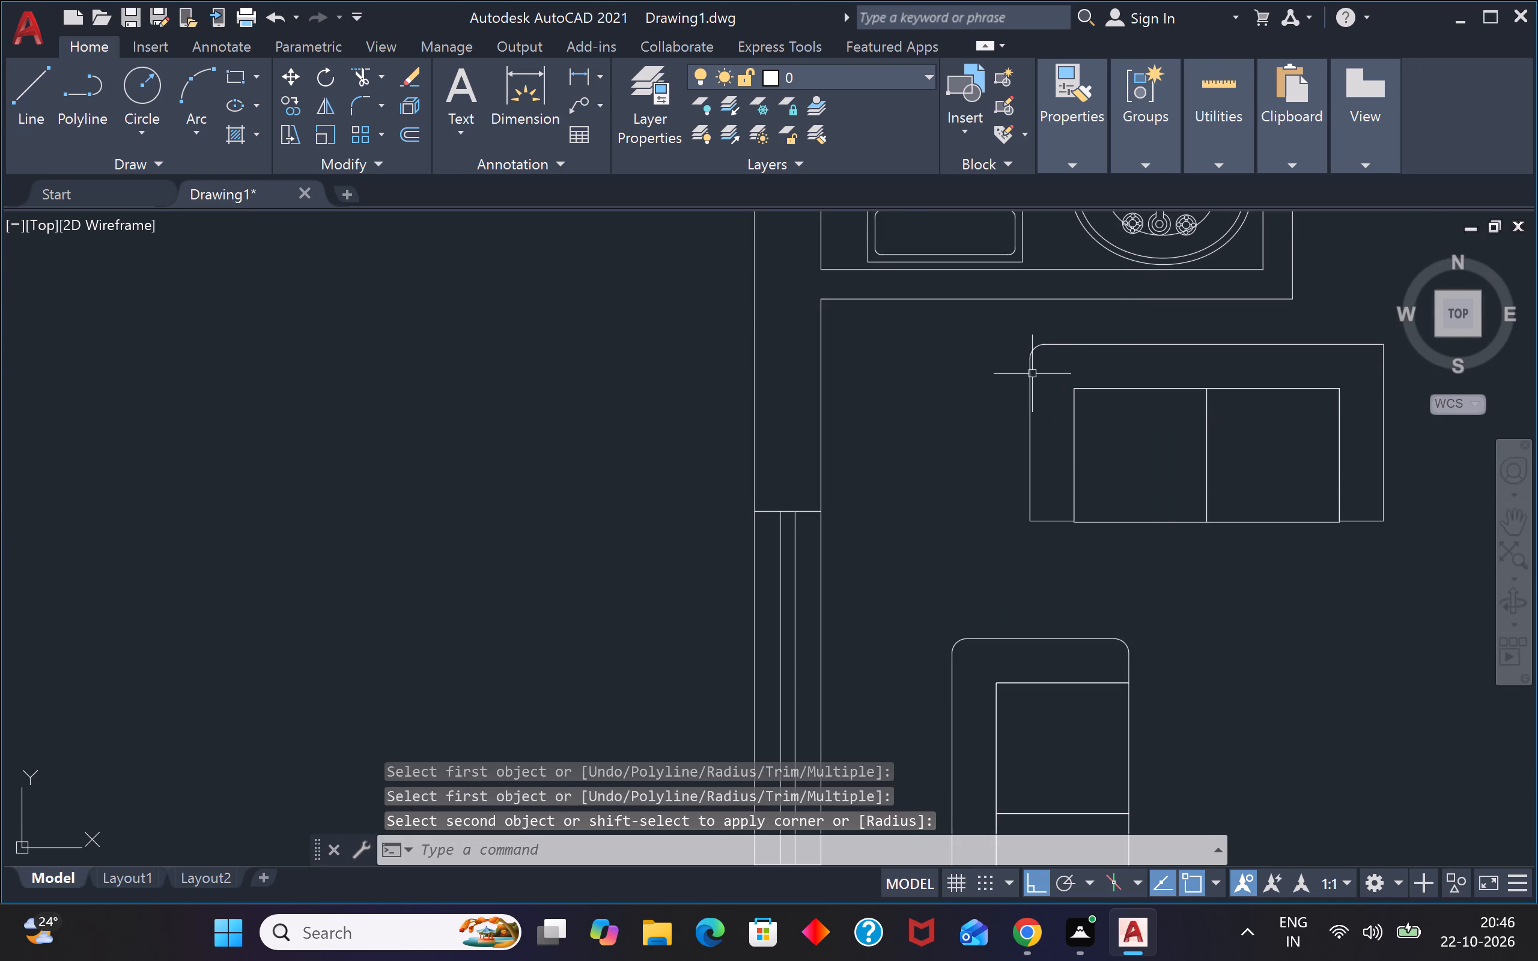
{"action": "key", "text": "space"}
{"action": "left_click", "coordinate": [1307, 345]}
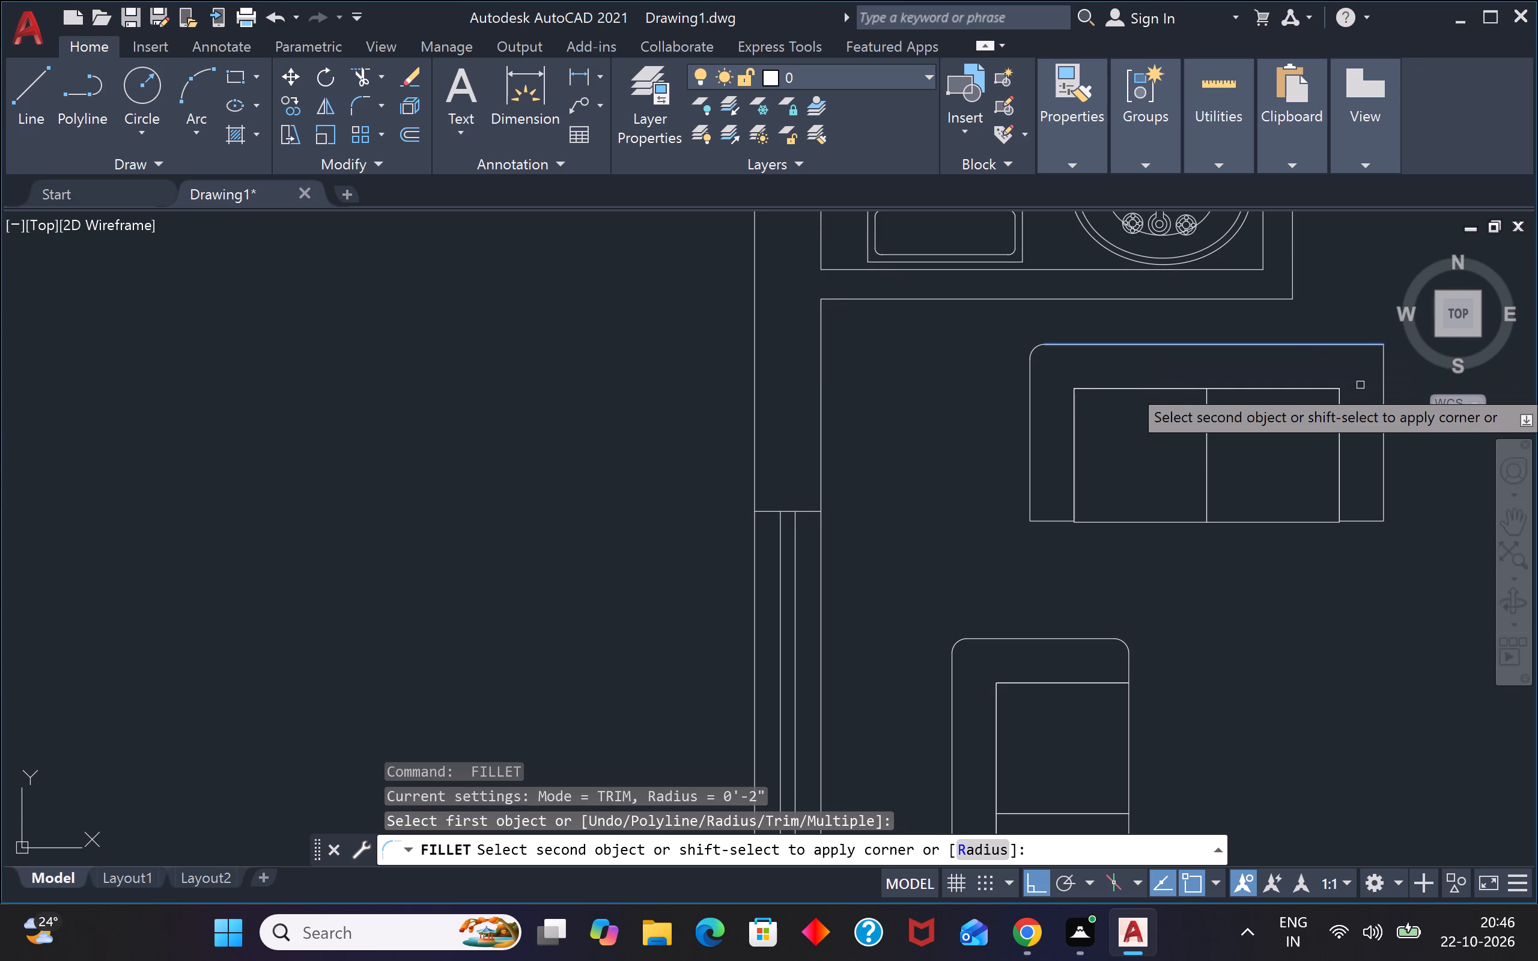
{"action": "left_click", "coordinate": [1384, 390]}
Fillet the two outer front corners of the sofa below the left bathroom with a 2" radius.
{"action": "key", "text": "space"}
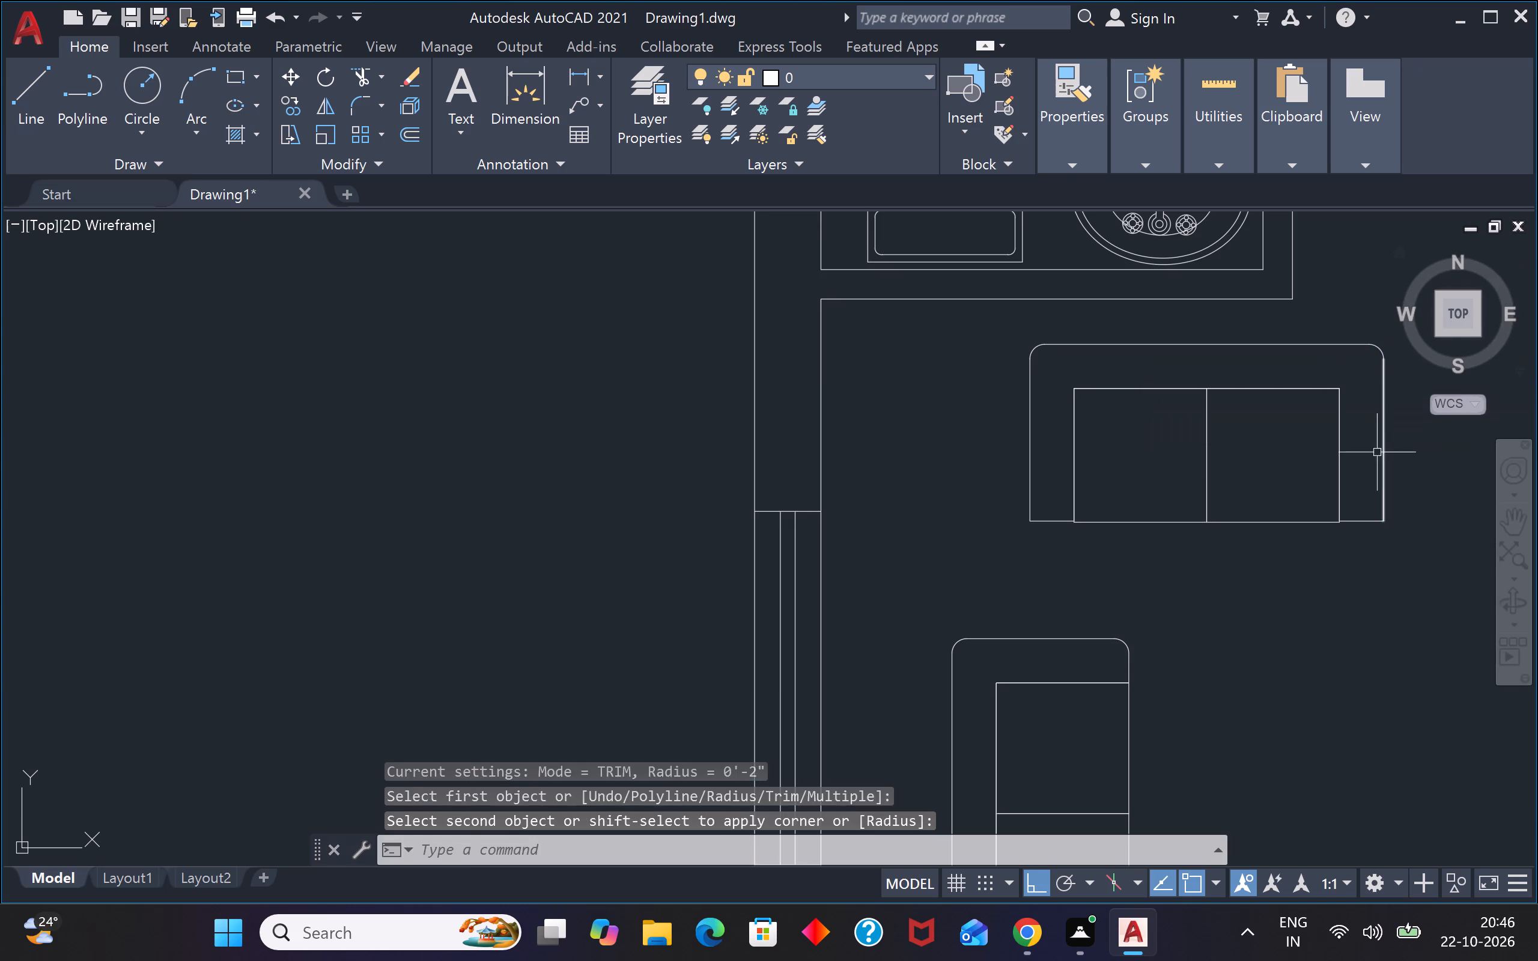
{"action": "left_click", "coordinate": [1374, 520]}
{"action": "left_click", "coordinate": [1384, 497]}
{"action": "key", "text": "space"}
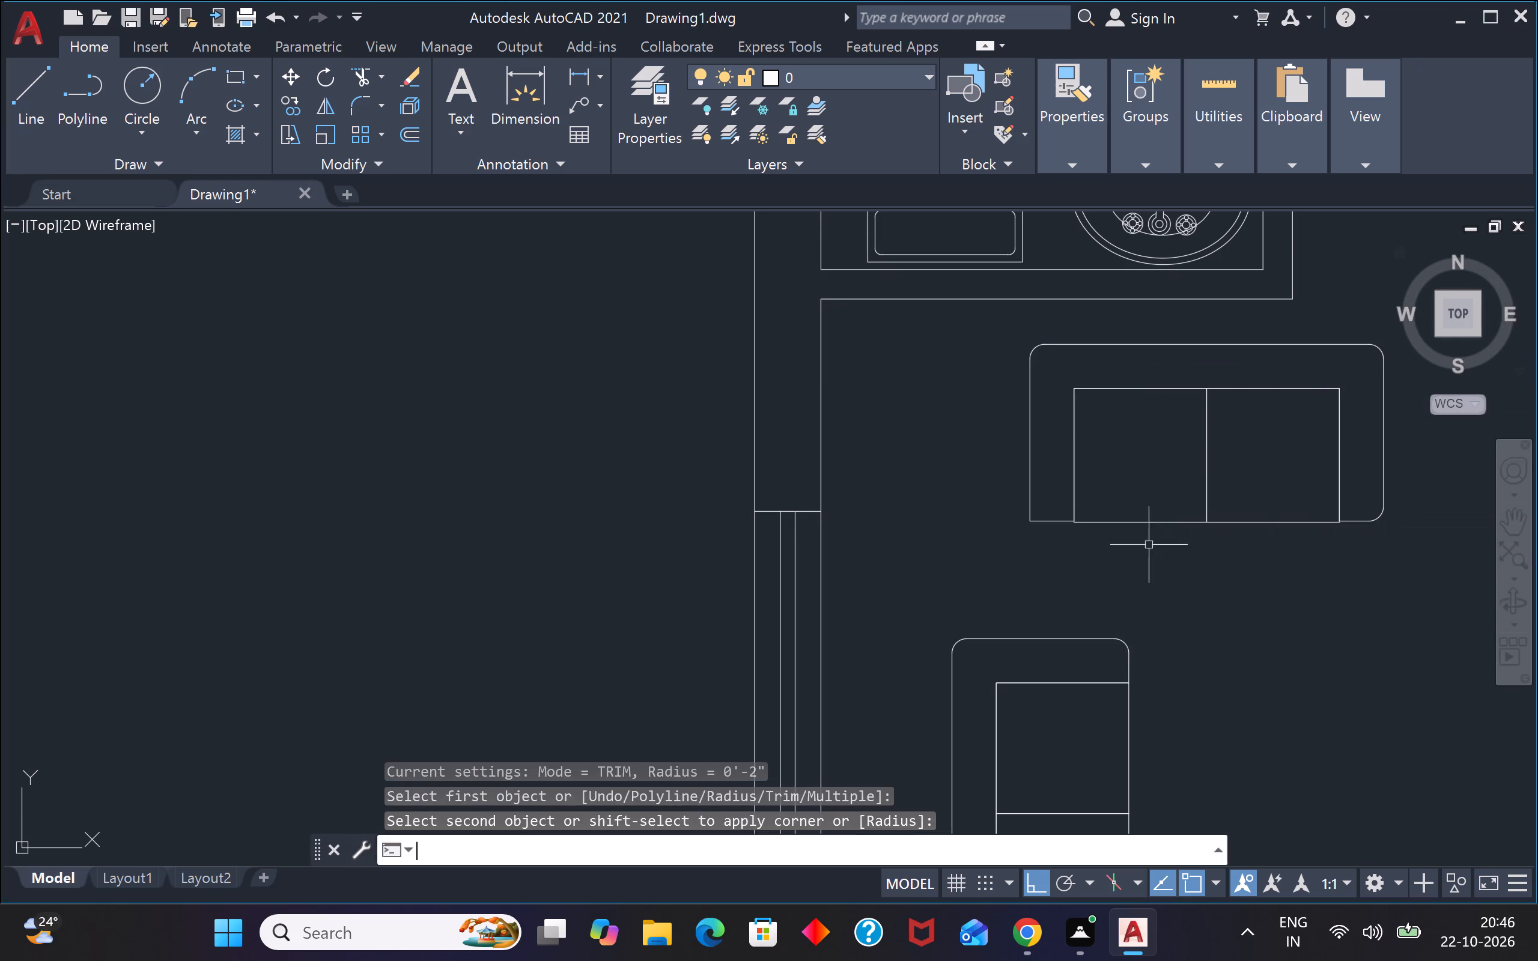
{"action": "left_click", "coordinate": [1059, 521]}
{"action": "left_click", "coordinate": [1033, 493]}
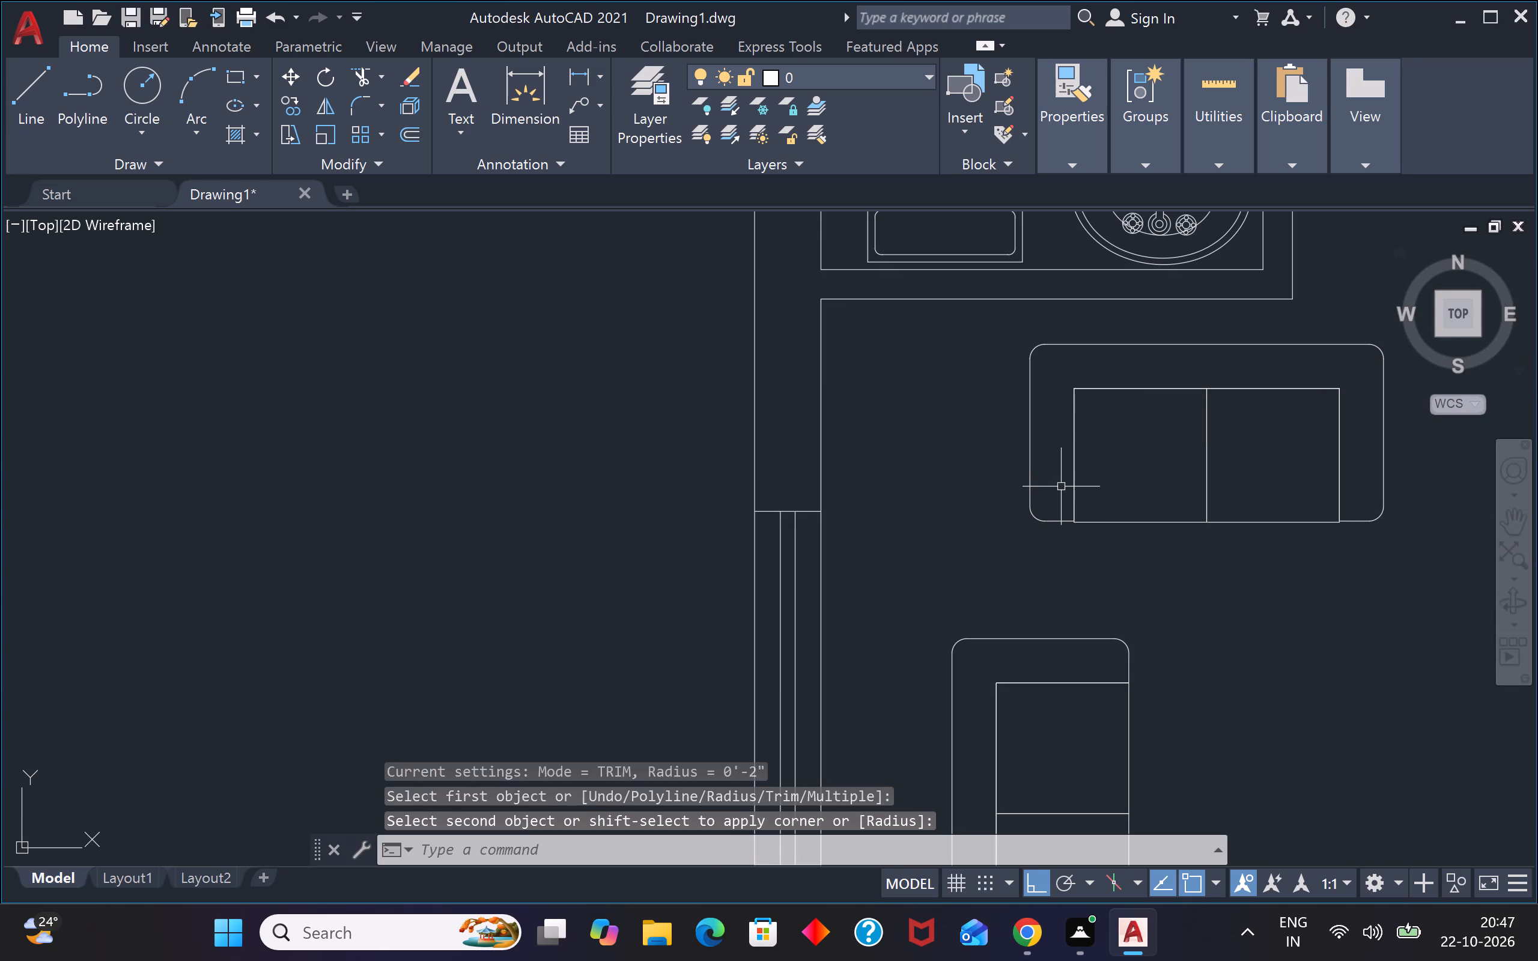
Move the complete window sofa closer to the left wall and slightly upward.
{"action": "scroll", "coordinate": [1065, 494], "scroll_direction": "down", "scroll_amount": 2}
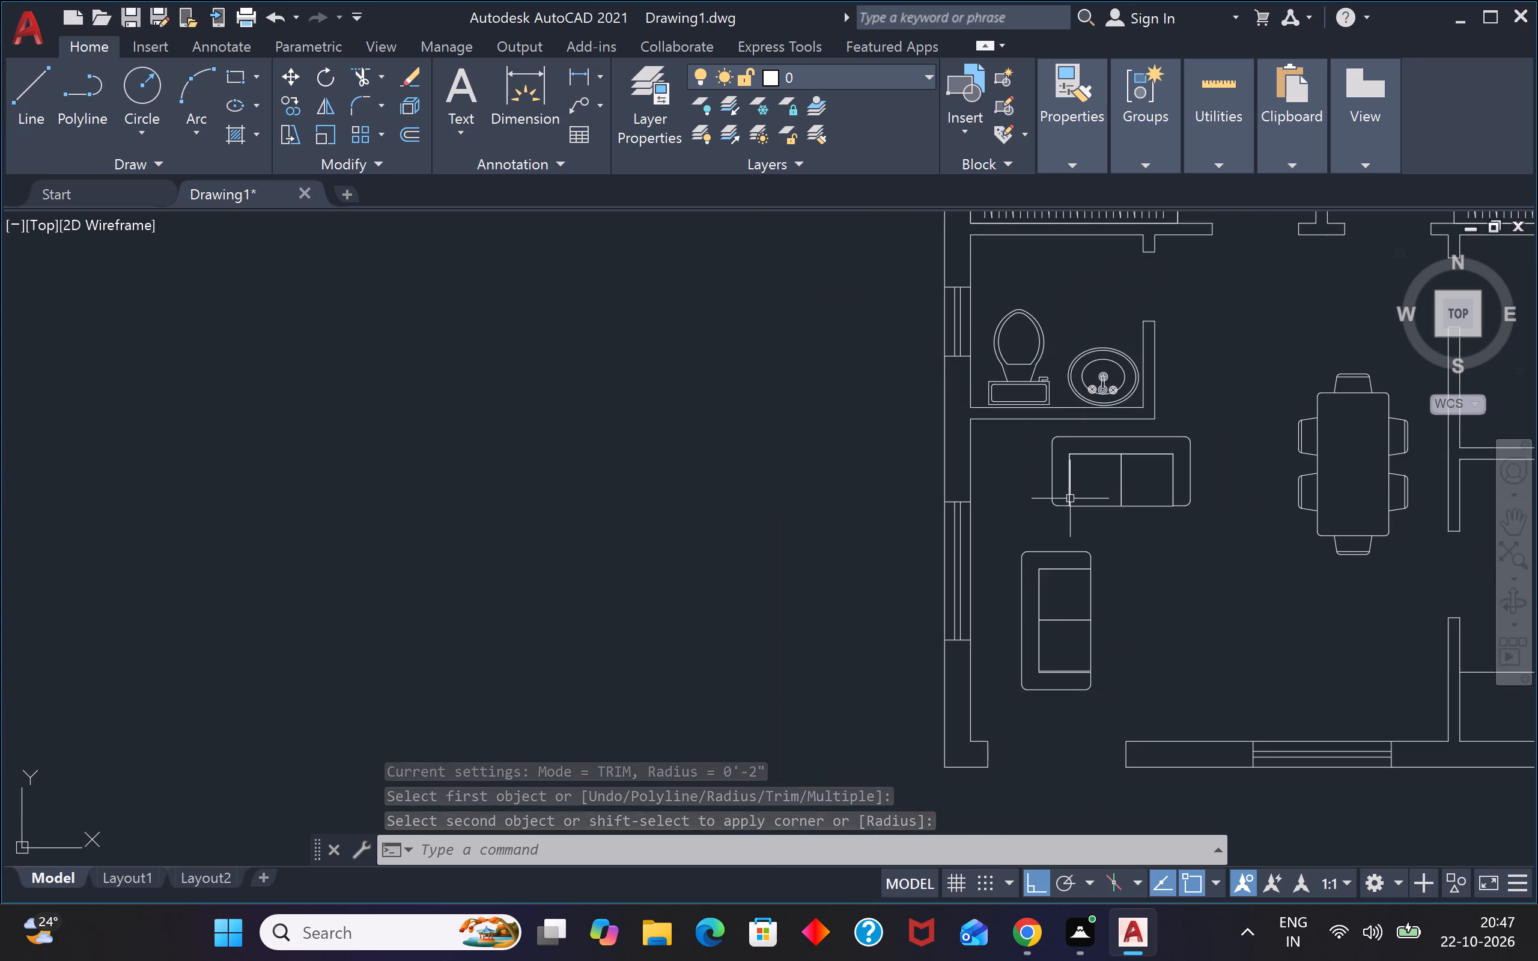
{"action": "scroll", "coordinate": [1089, 590], "scroll_direction": "up", "scroll_amount": 2}
{"action": "left_click", "coordinate": [1115, 486]}
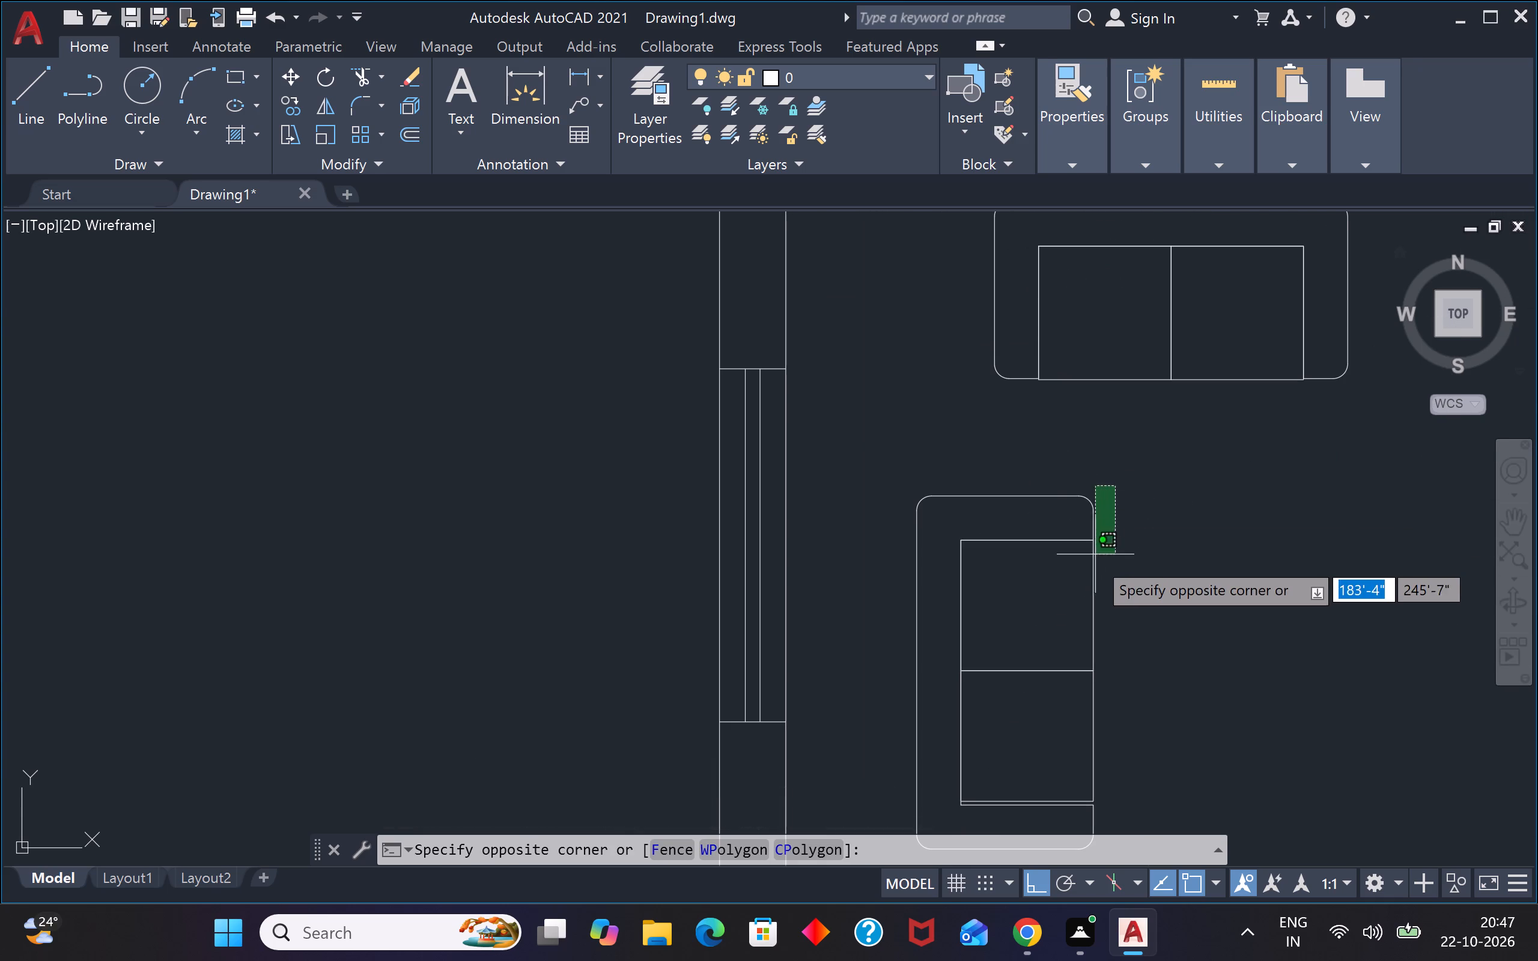
{"action": "scroll", "coordinate": [1090, 575], "scroll_direction": "down", "scroll_amount": 2}
{"action": "left_click", "coordinate": [1006, 715]}
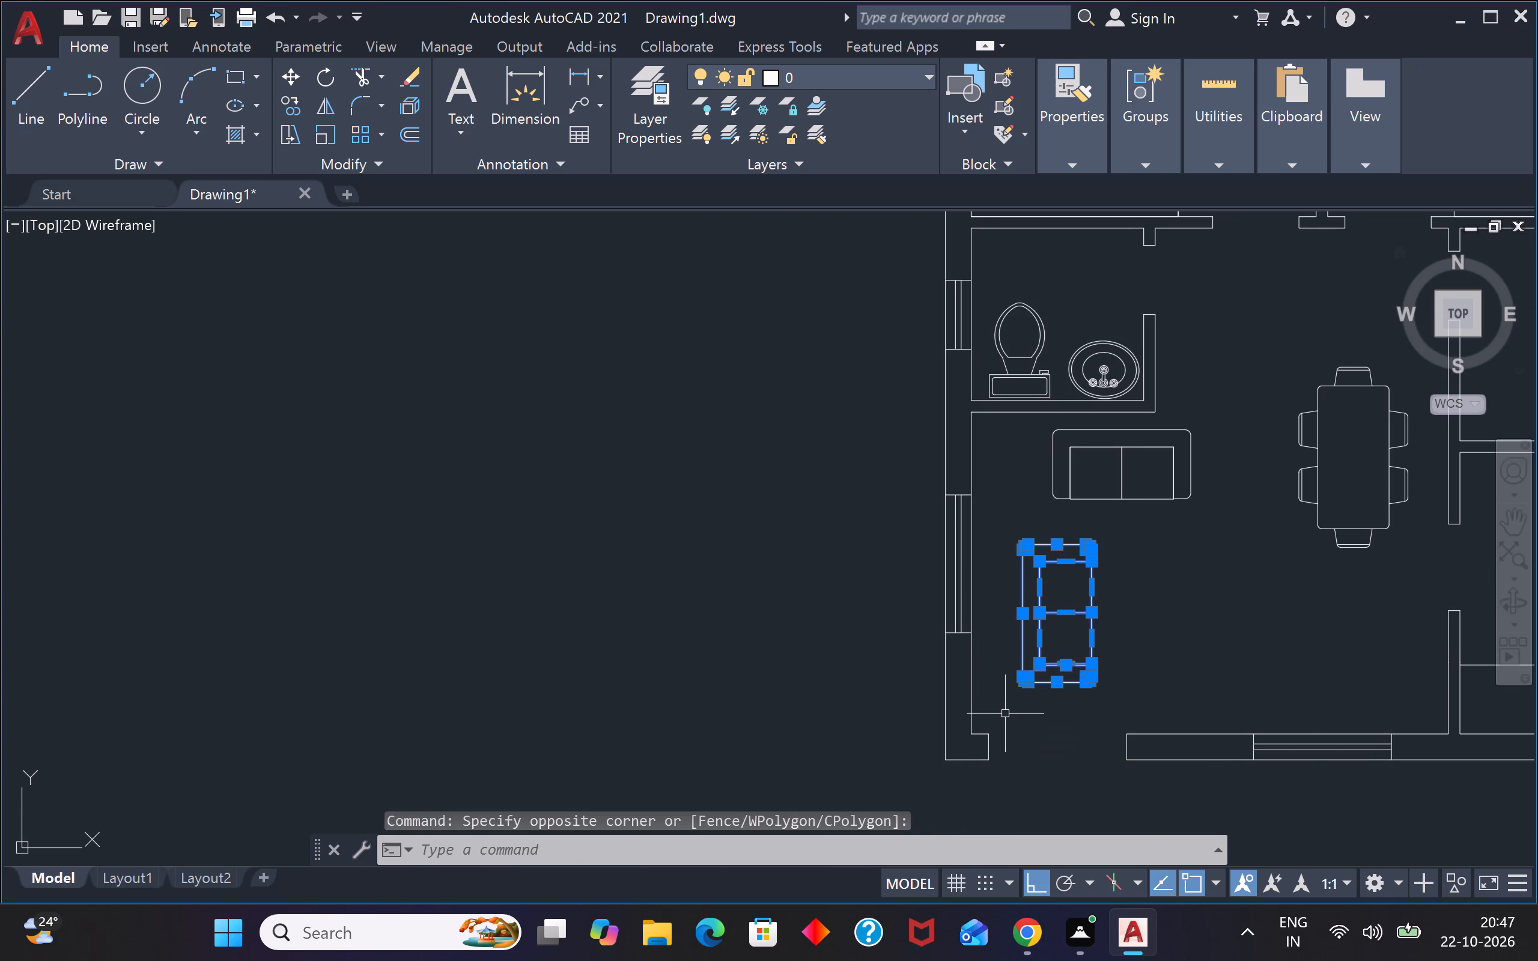
{"action": "type", "text": "m"}
{"action": "key", "text": "space"}
{"action": "left_click", "coordinate": [1056, 628]}
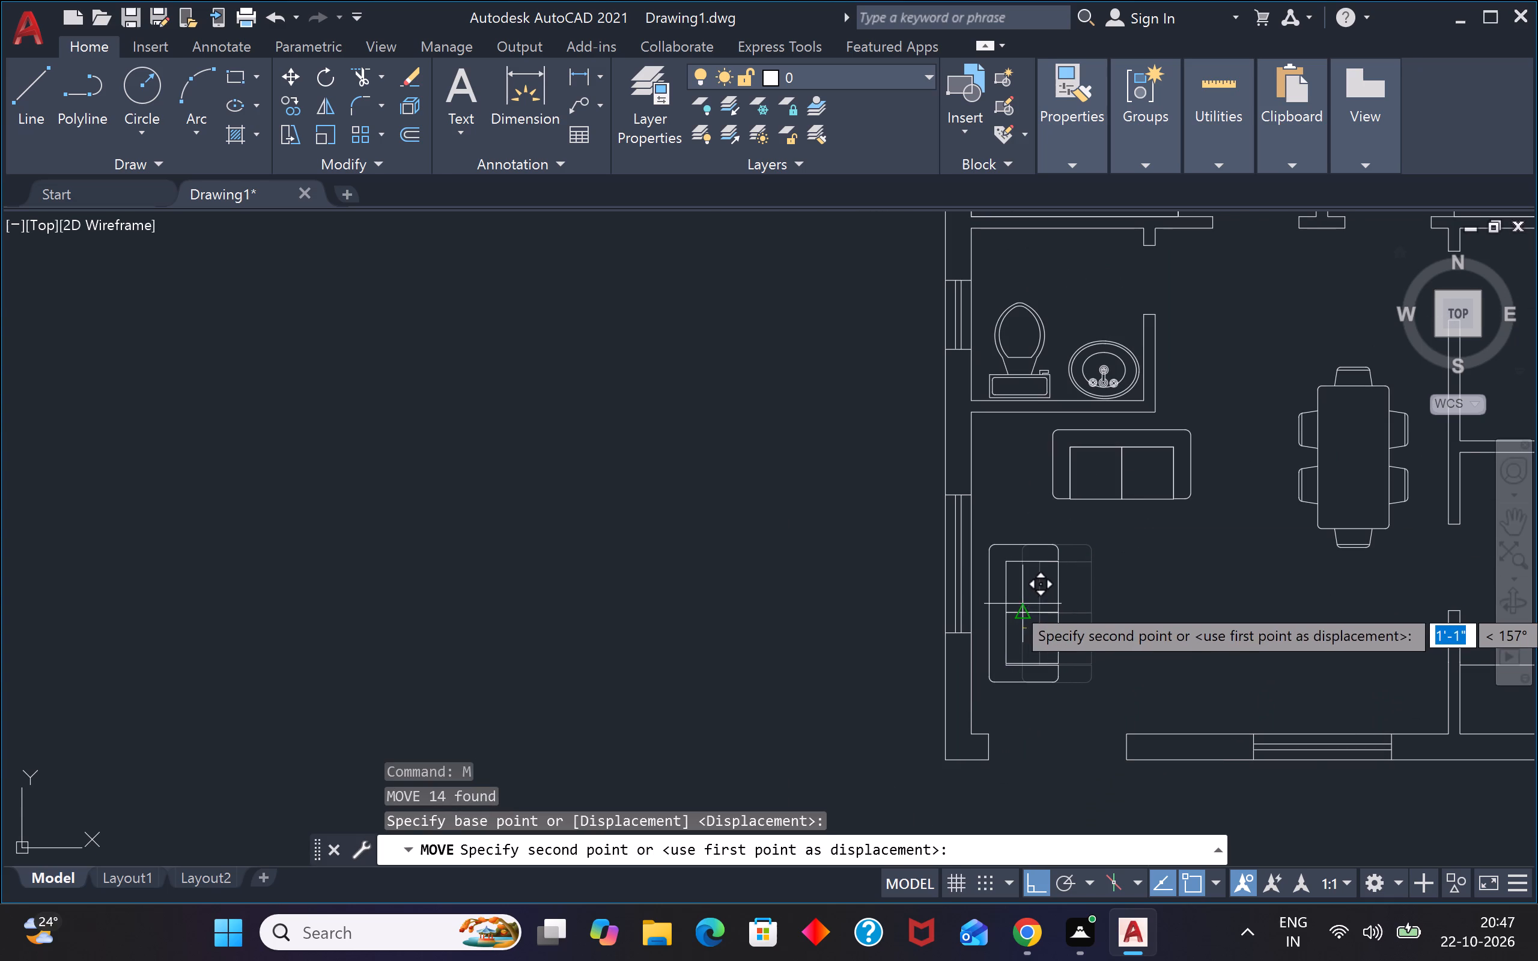
{"action": "left_click", "coordinate": [1014, 593]}
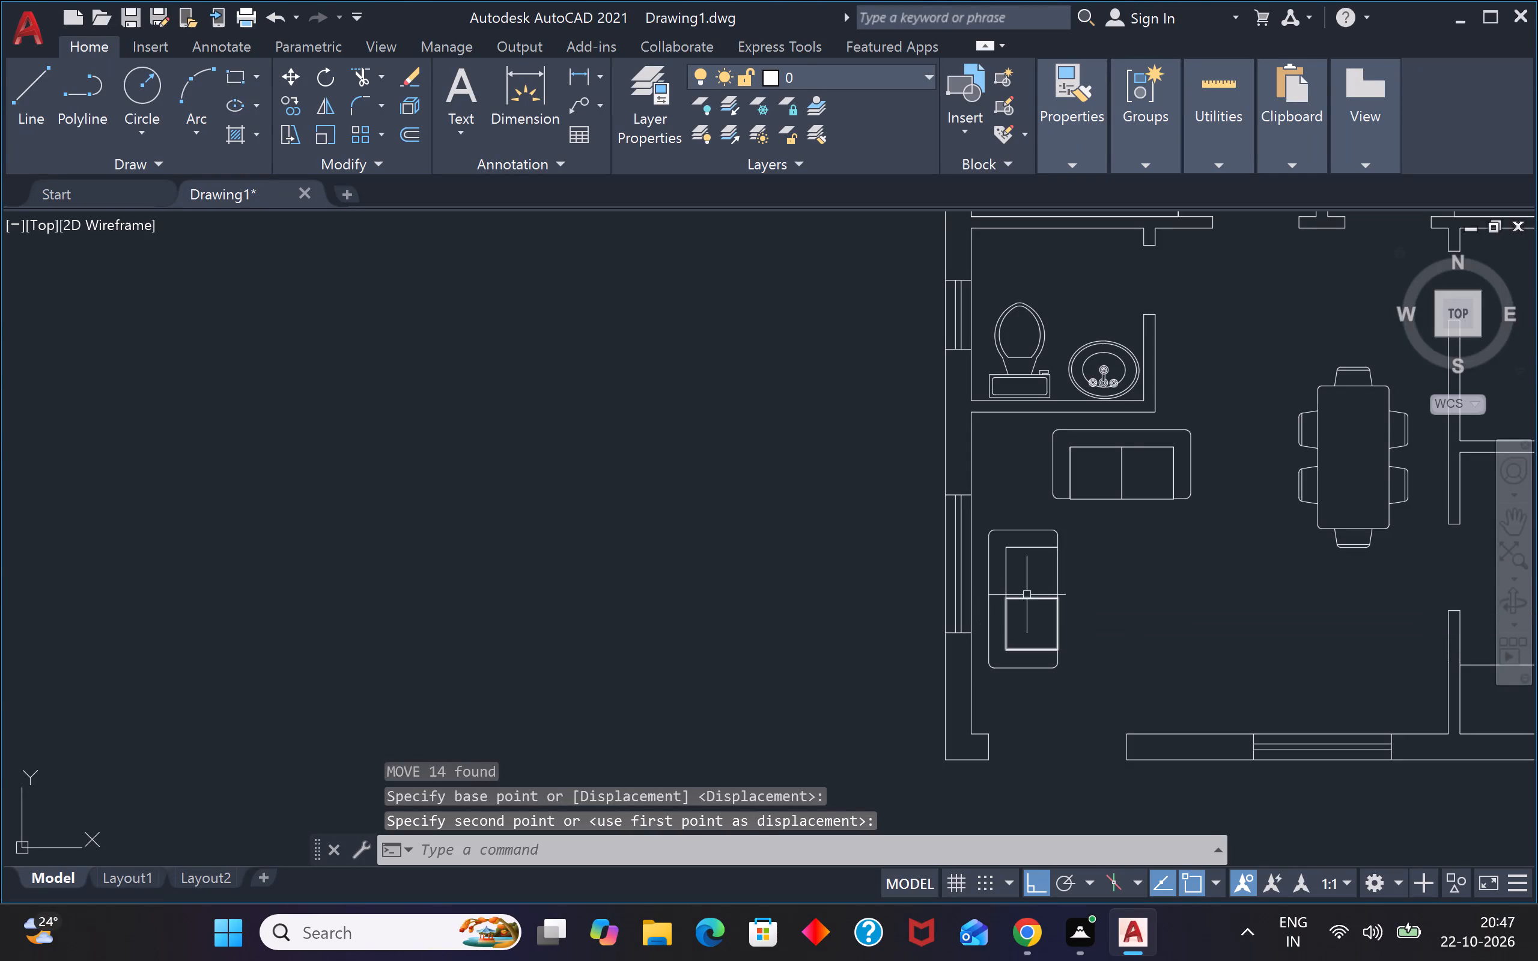
Move the sofa below the left bathroom slightly down and to the right, away from the bathroom wall.
{"action": "left_click", "coordinate": [1206, 421]}
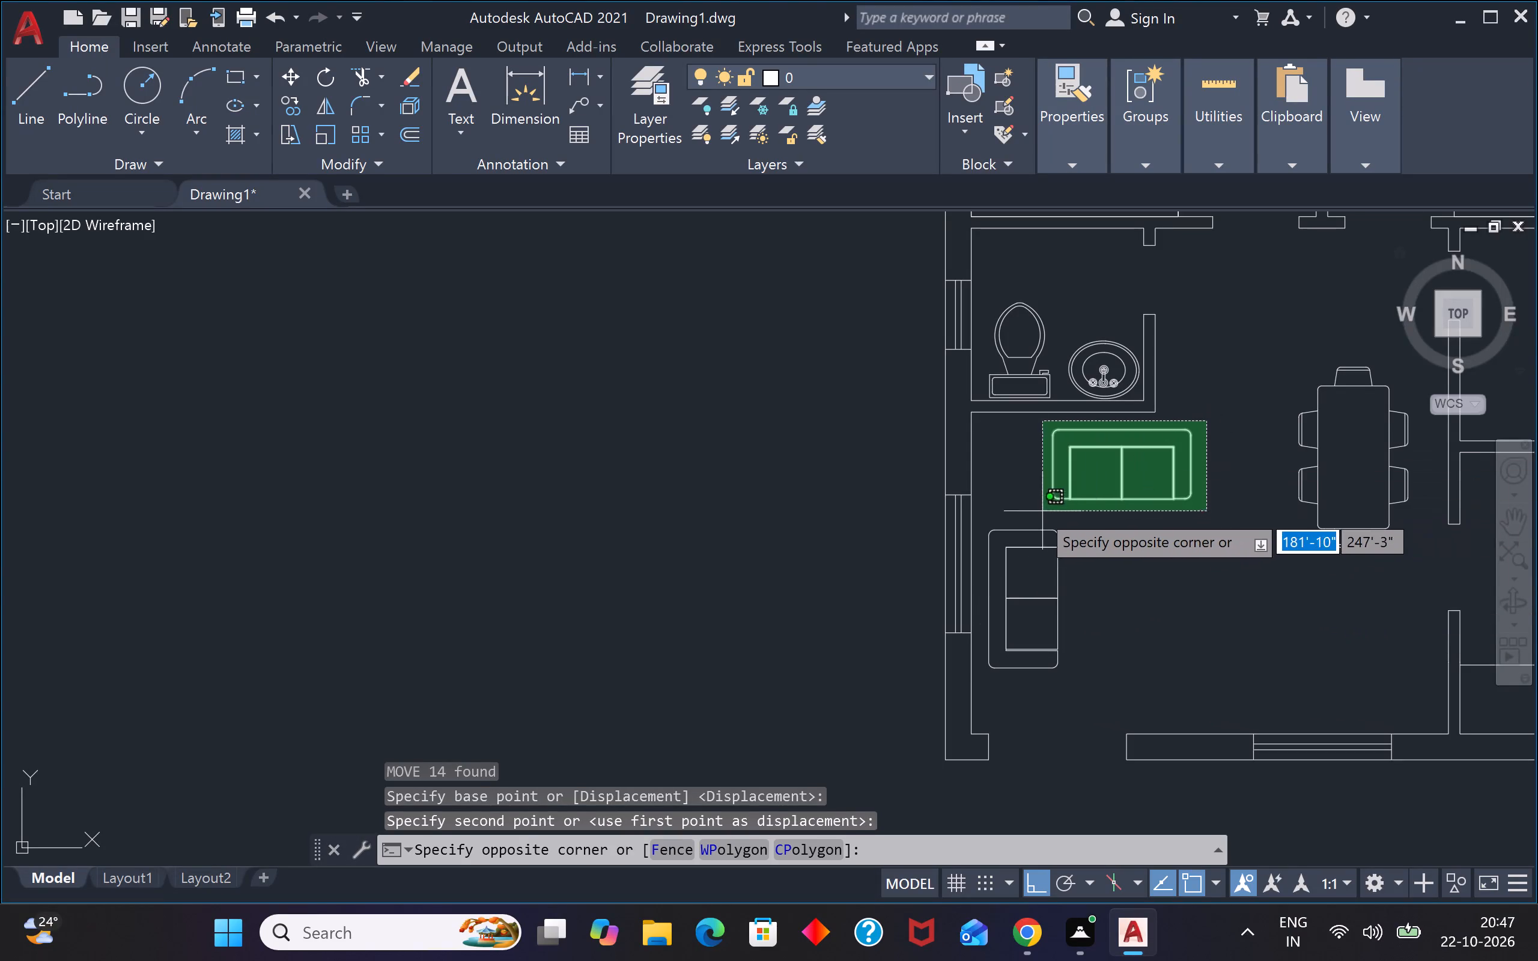
{"action": "left_click", "coordinate": [1033, 508]}
{"action": "type", "text": "m"}
{"action": "key", "text": "space"}
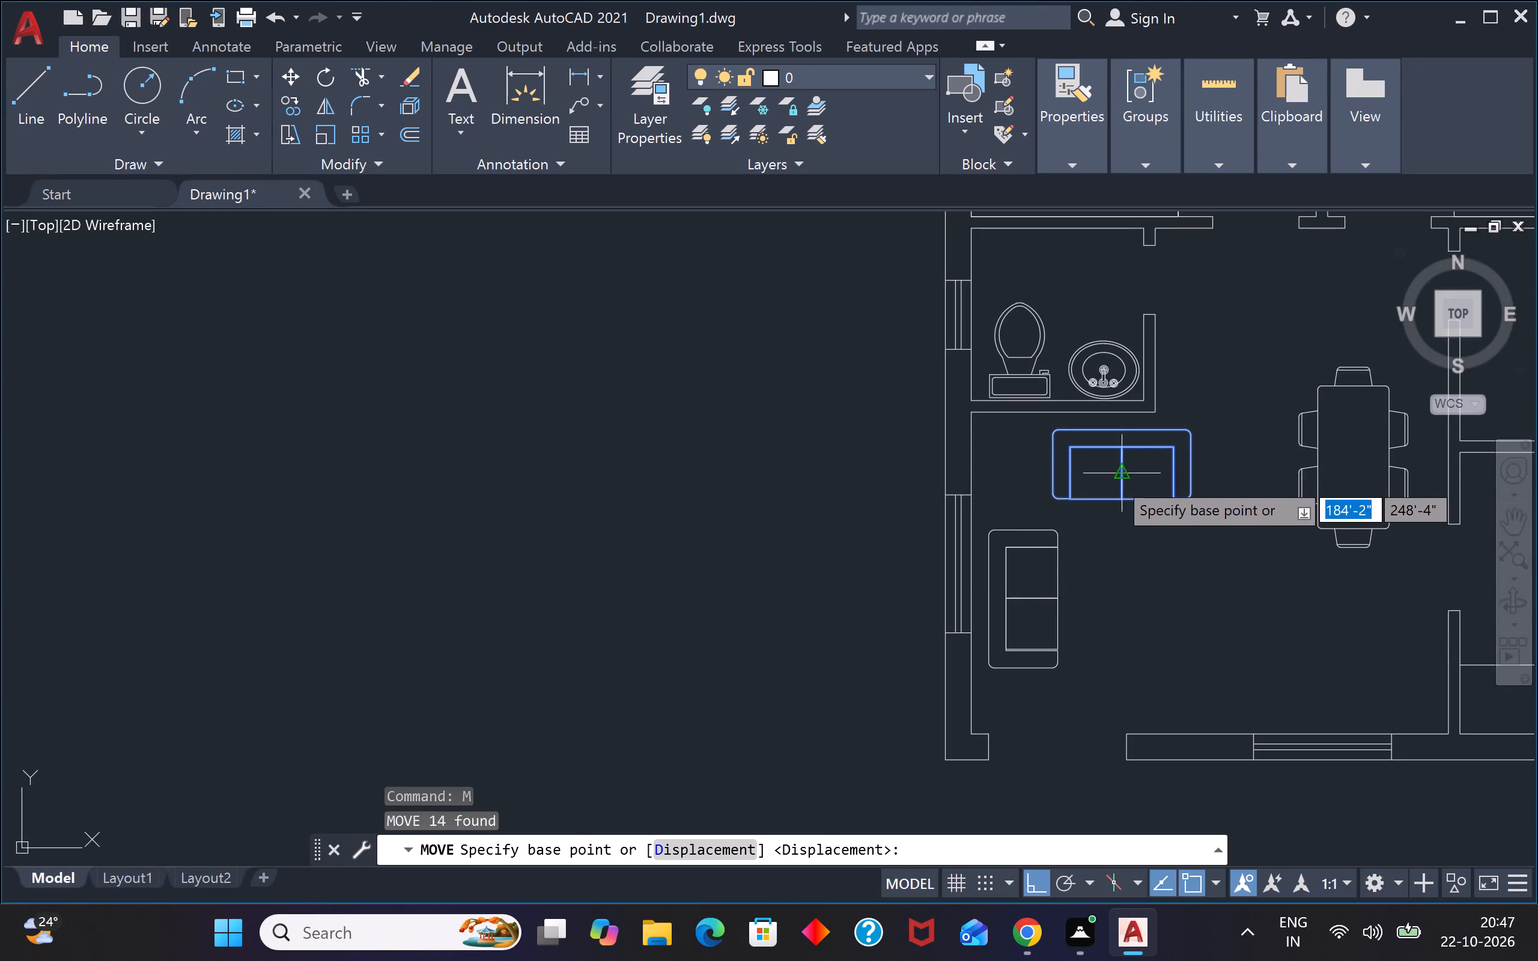
{"action": "left_click", "coordinate": [1114, 477]}
{"action": "left_click", "coordinate": [1139, 504]}
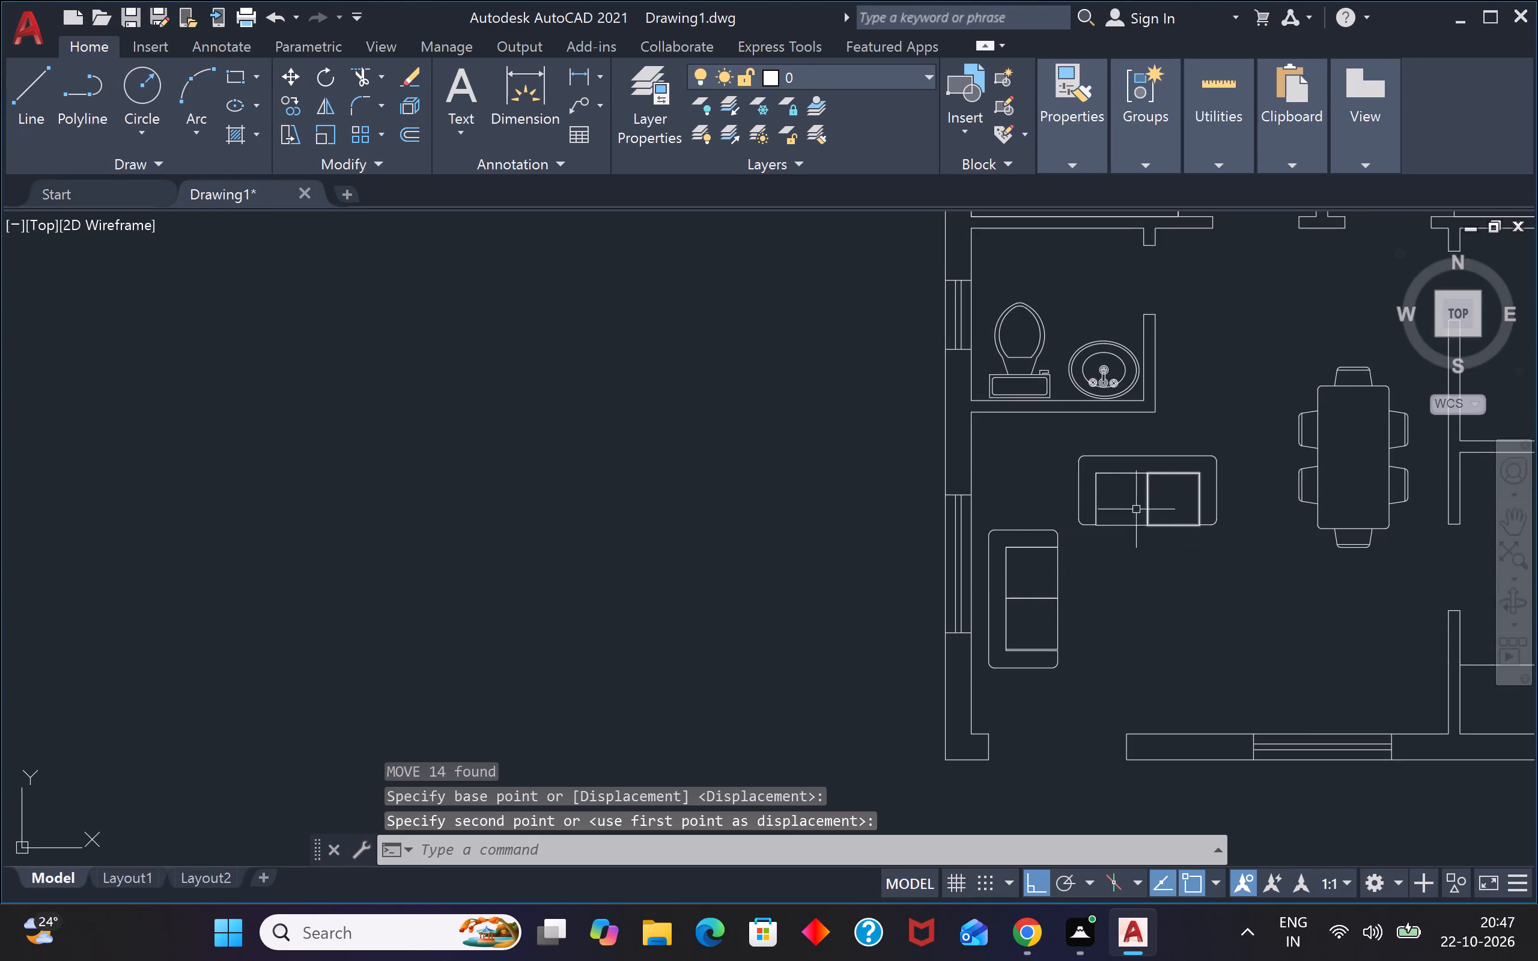
Move the window sofa upward with Ortho off so that it lines up with the left wall window.
{"action": "scroll", "coordinate": [1063, 548], "scroll_direction": "up", "scroll_amount": 2}
{"action": "left_click", "coordinate": [1053, 479]}
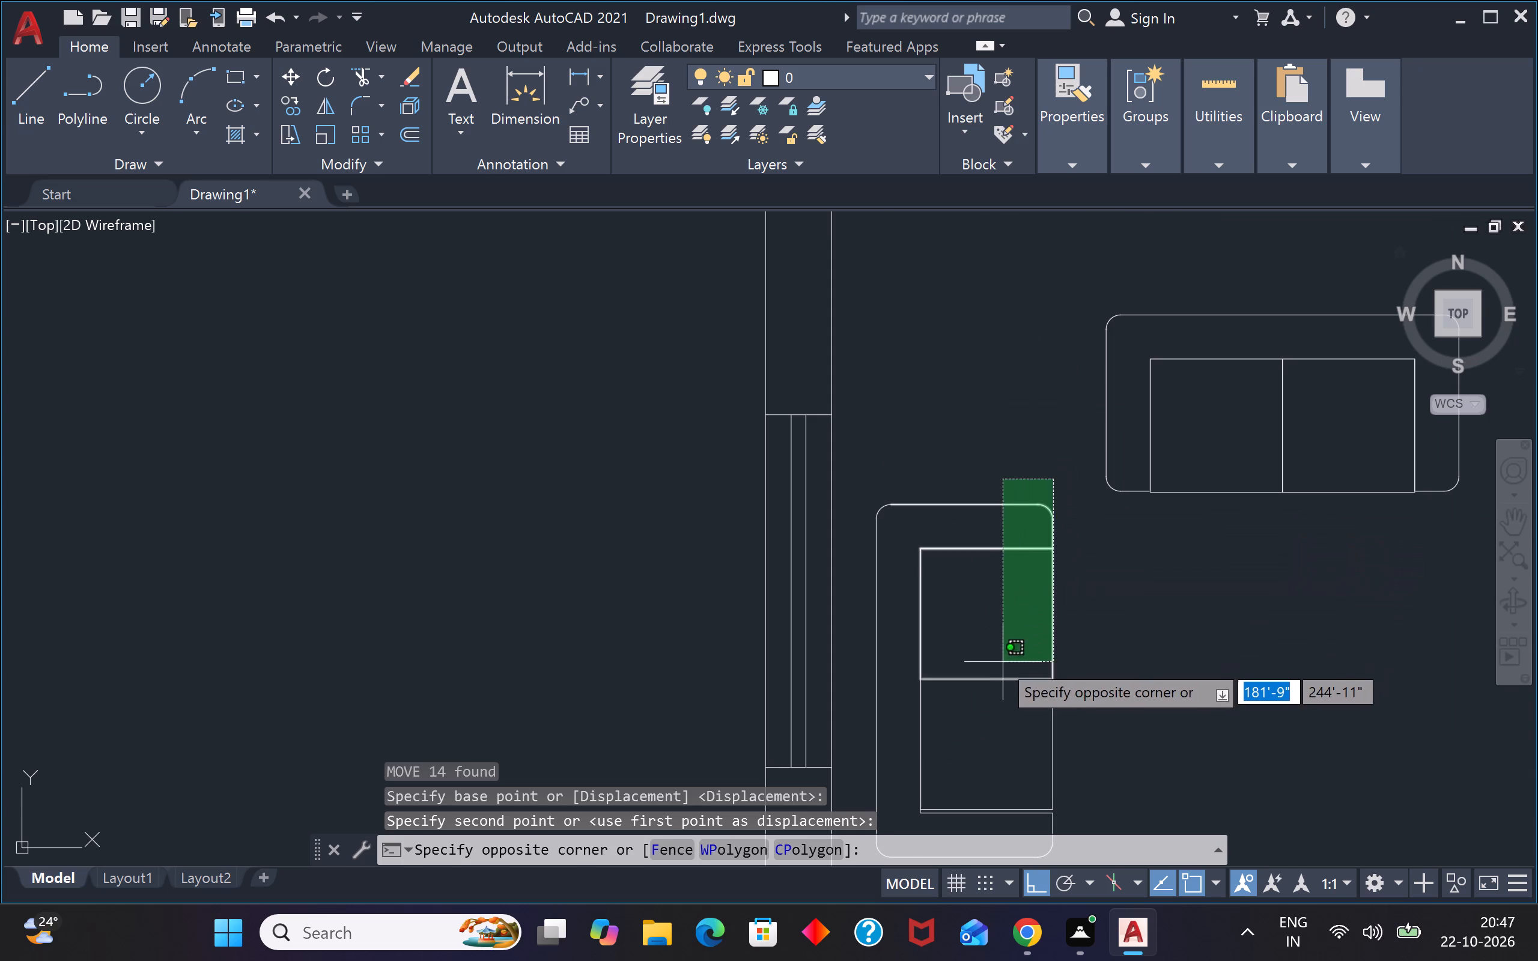
{"action": "scroll", "coordinate": [998, 656], "scroll_direction": "down", "scroll_amount": 2}
{"action": "left_click", "coordinate": [946, 751]}
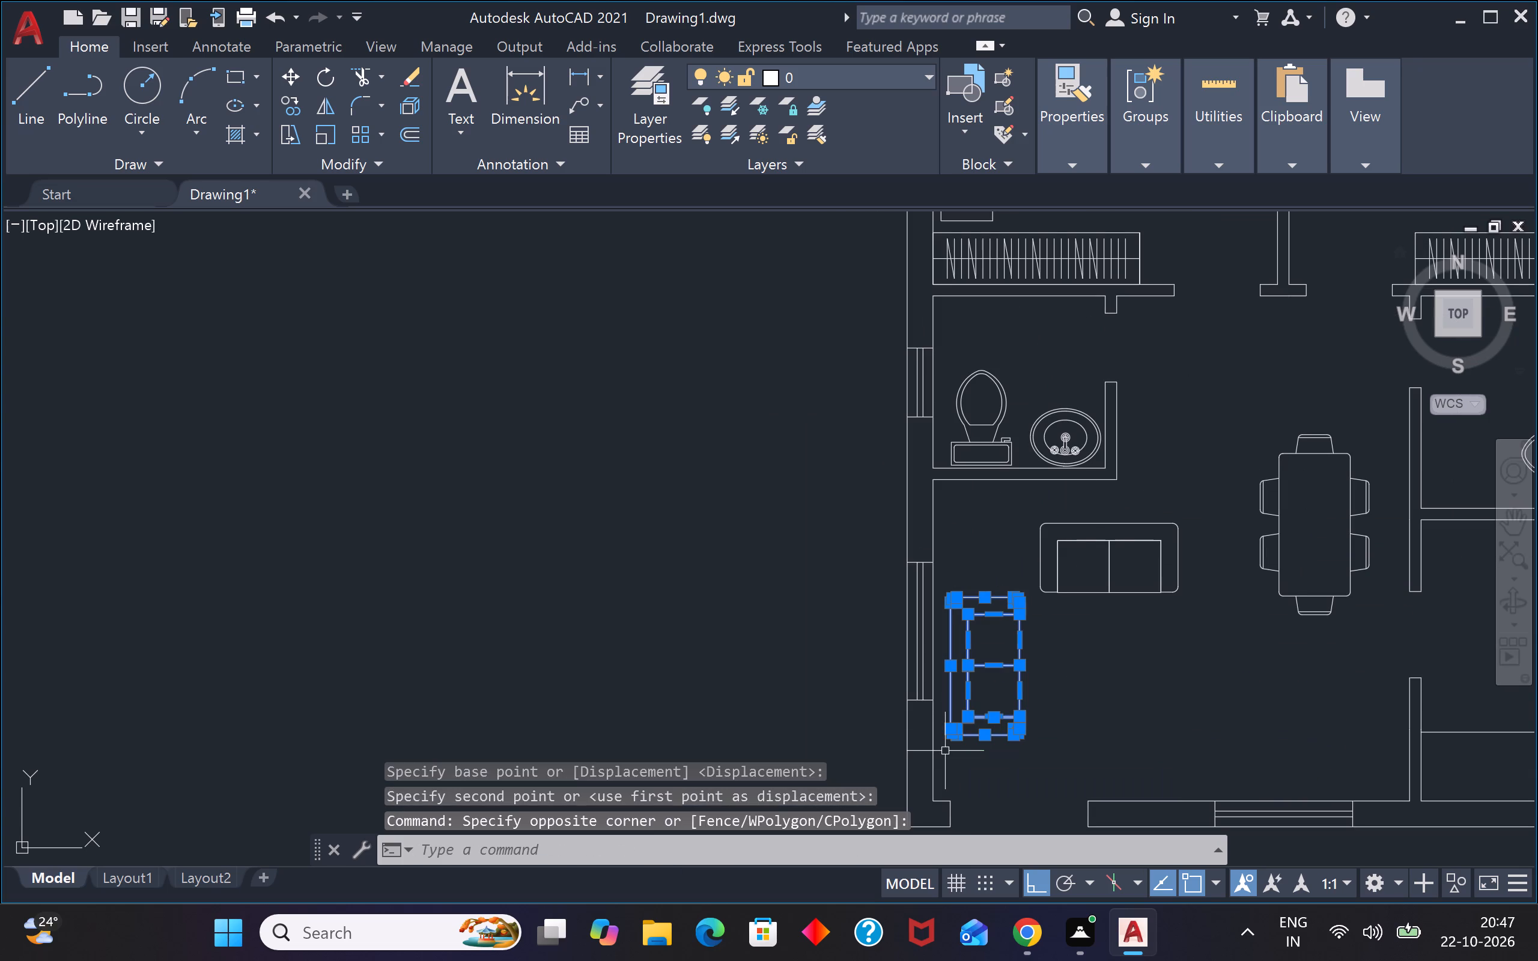
{"action": "type", "text": "m"}
{"action": "key", "text": "space"}
{"action": "left_click", "coordinate": [984, 678]}
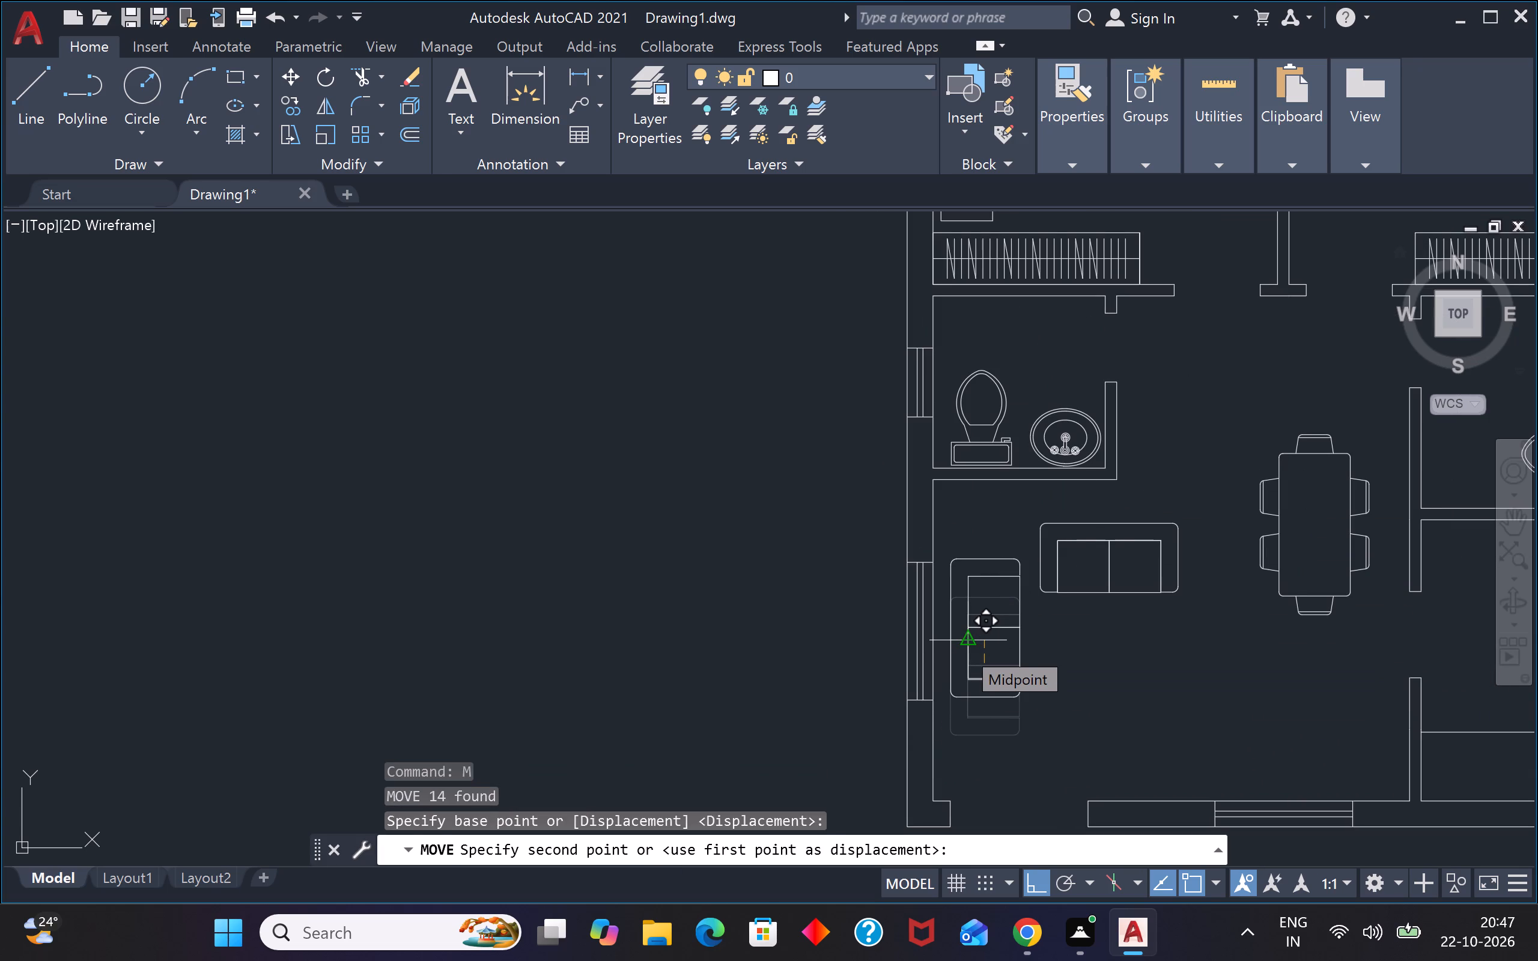
{"action": "key", "text": "F8"}
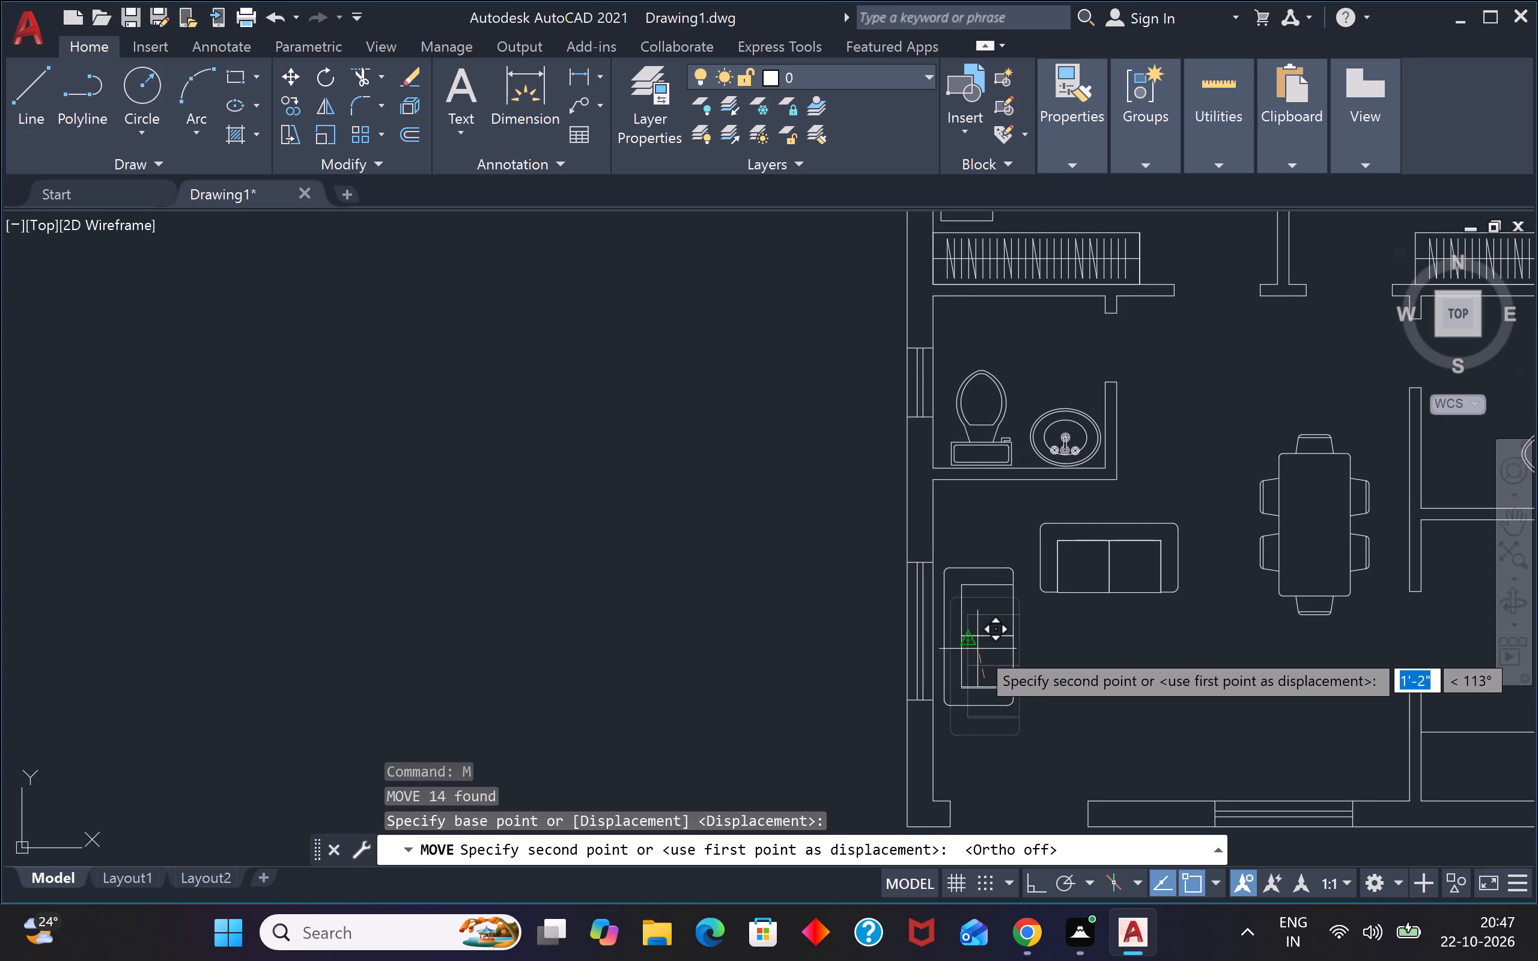
{"action": "left_click", "coordinate": [986, 641]}
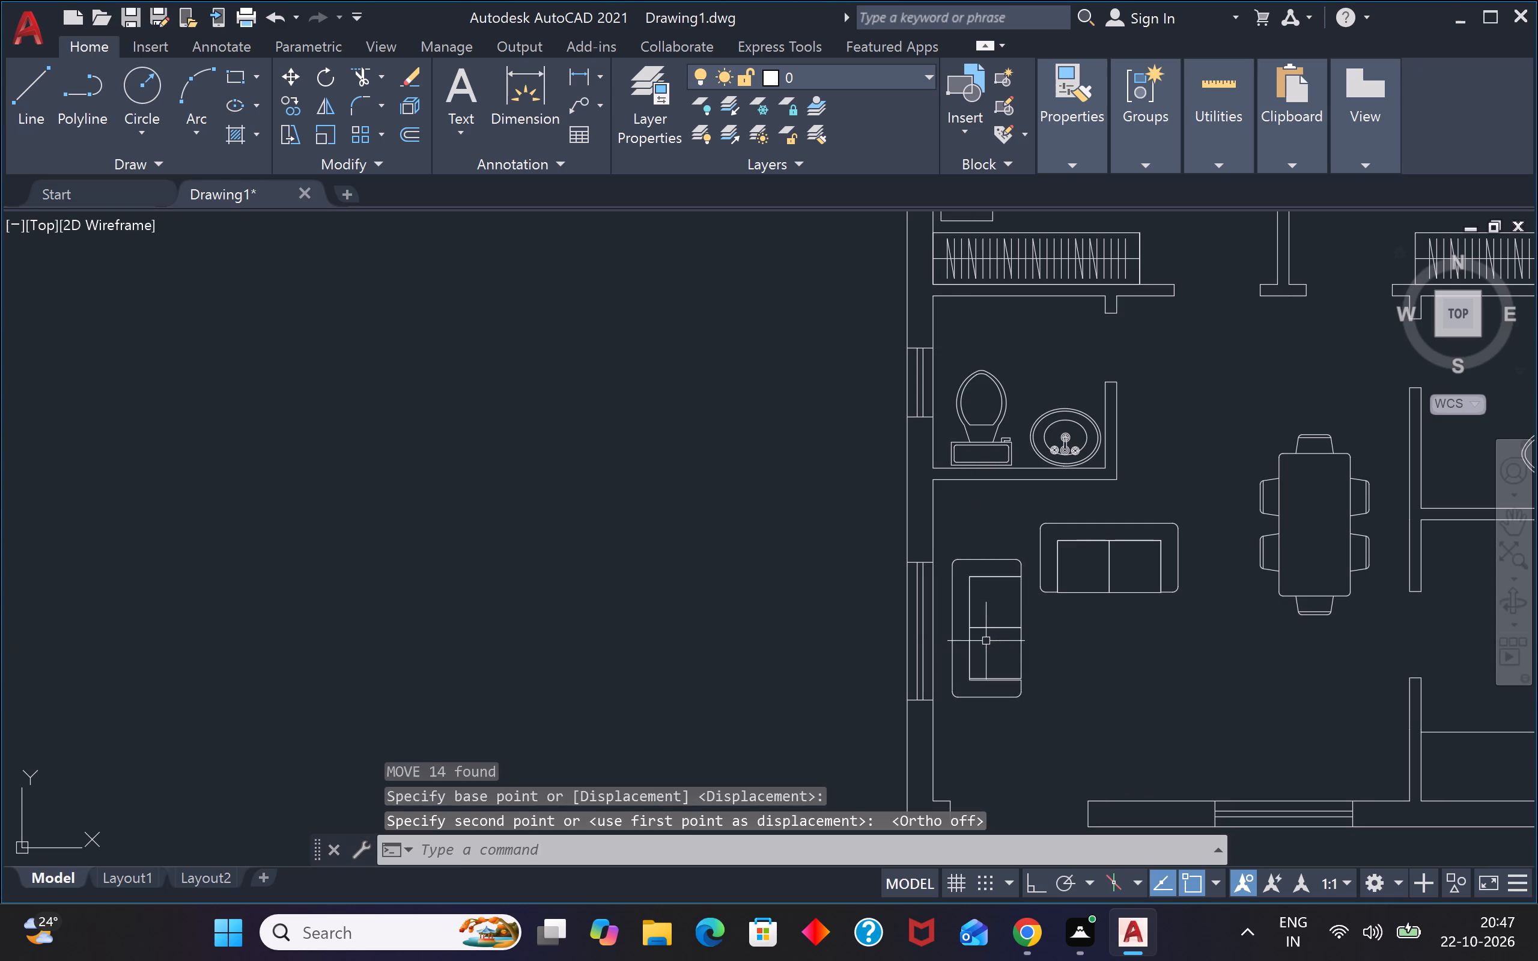
Move the complete sofa below the left bathroom about 1'-4" up and to the left with Ortho off, closer to the bathroom wall.
{"action": "left_click", "coordinate": [1182, 505]}
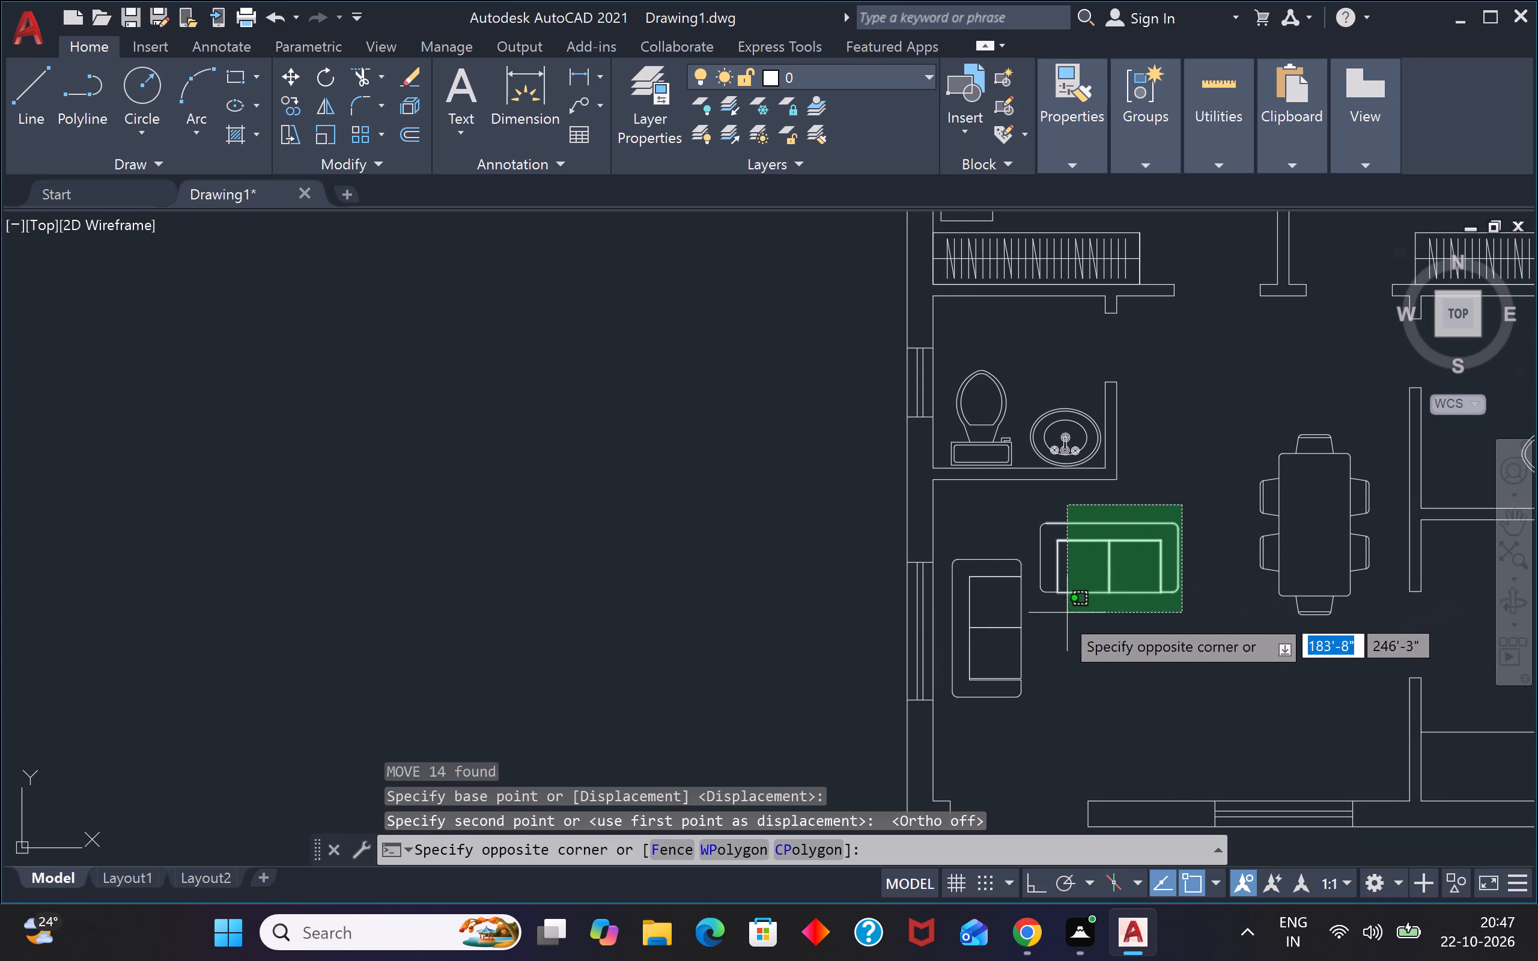
{"action": "left_click", "coordinate": [1037, 607]}
{"action": "type", "text": "m"}
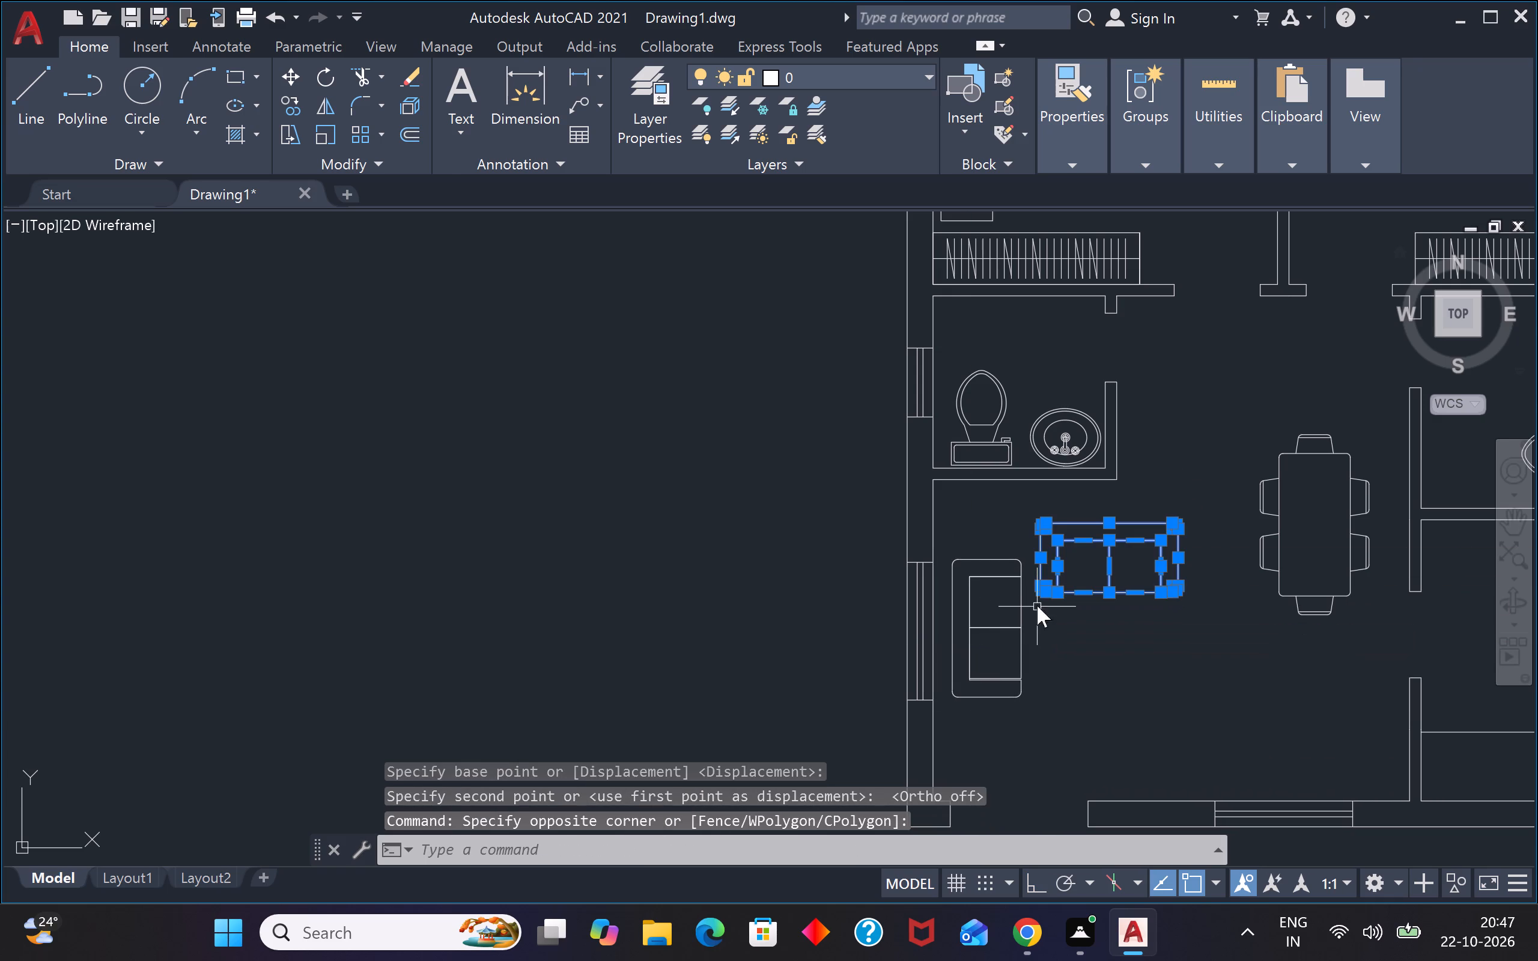
{"action": "key", "text": "space"}
{"action": "left_click", "coordinate": [1107, 565]}
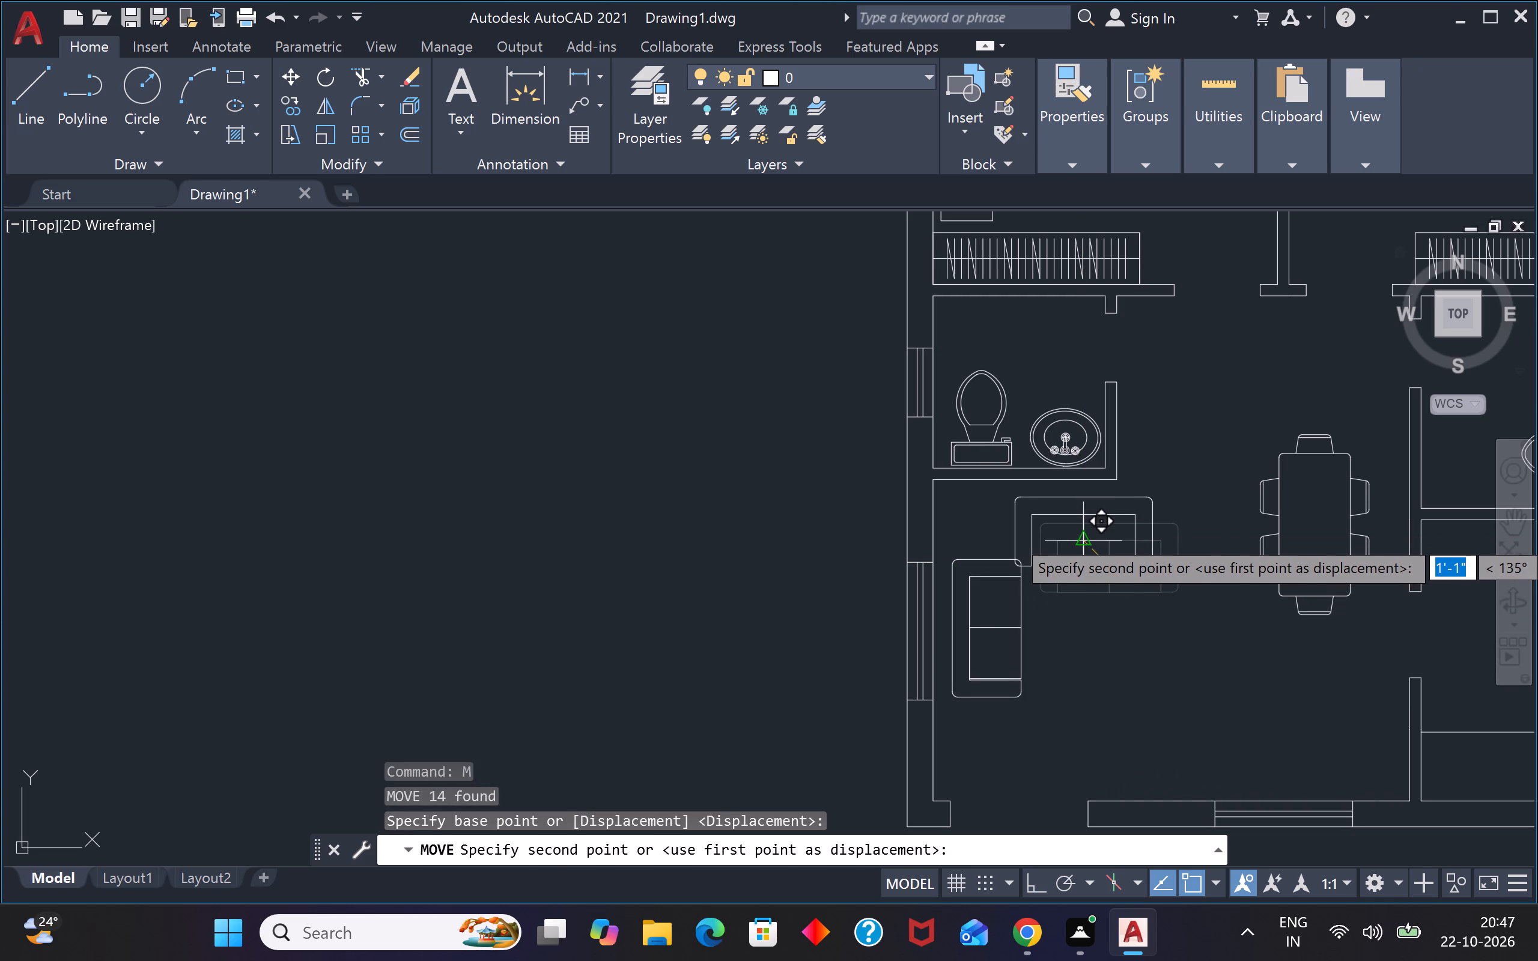
{"action": "key", "text": "F8"}
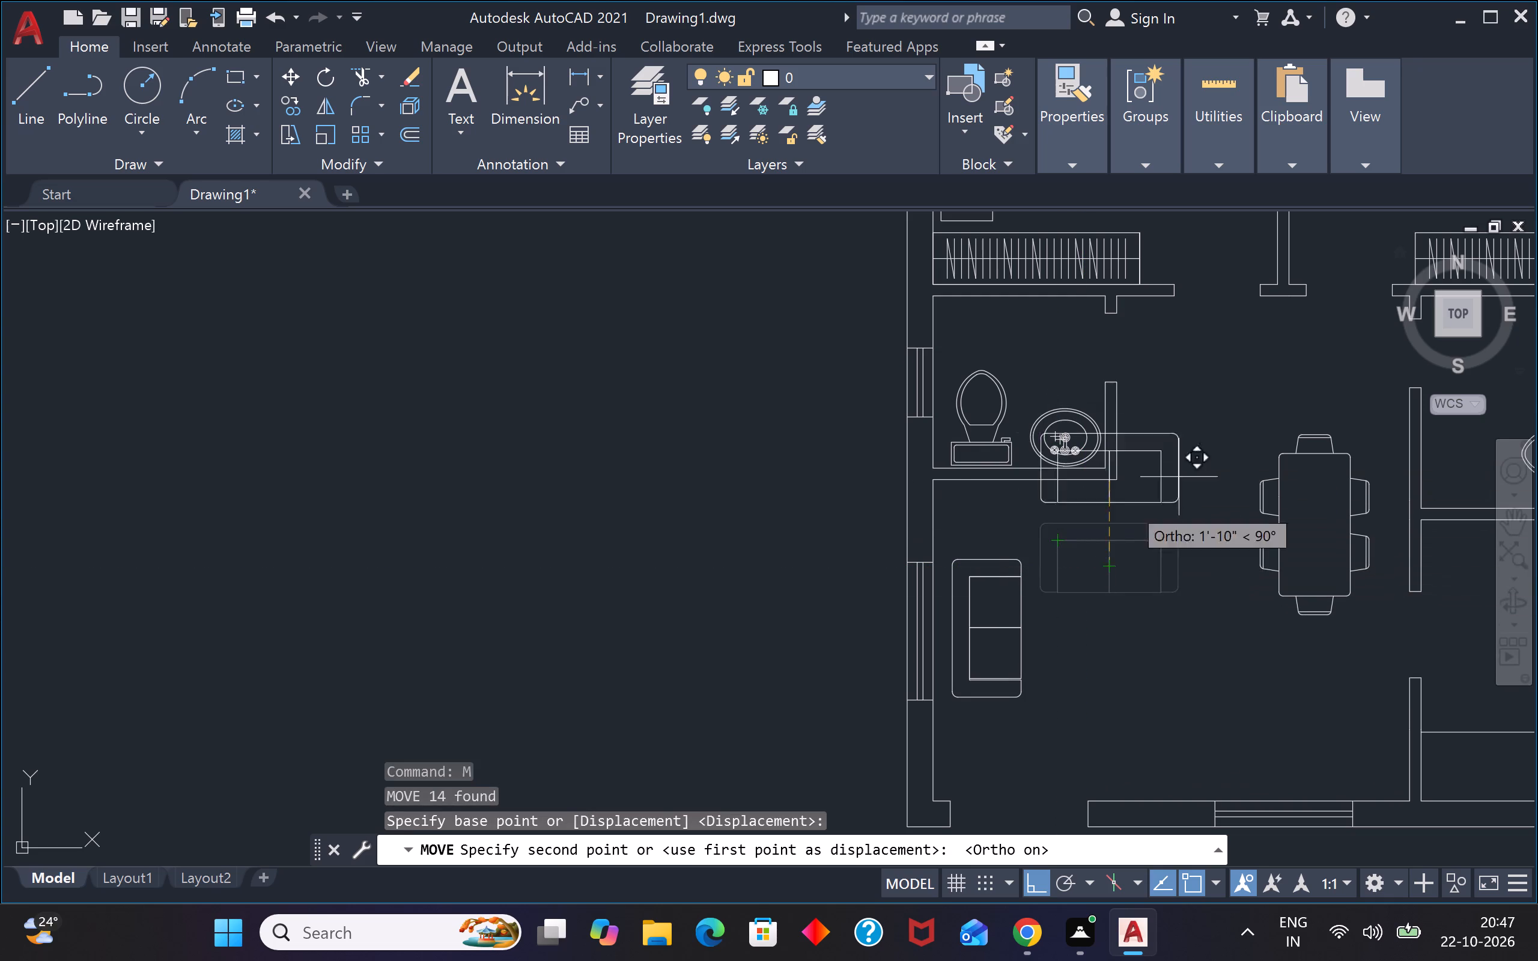
{"action": "scroll", "coordinate": [1073, 527], "scroll_direction": "up", "scroll_amount": 3}
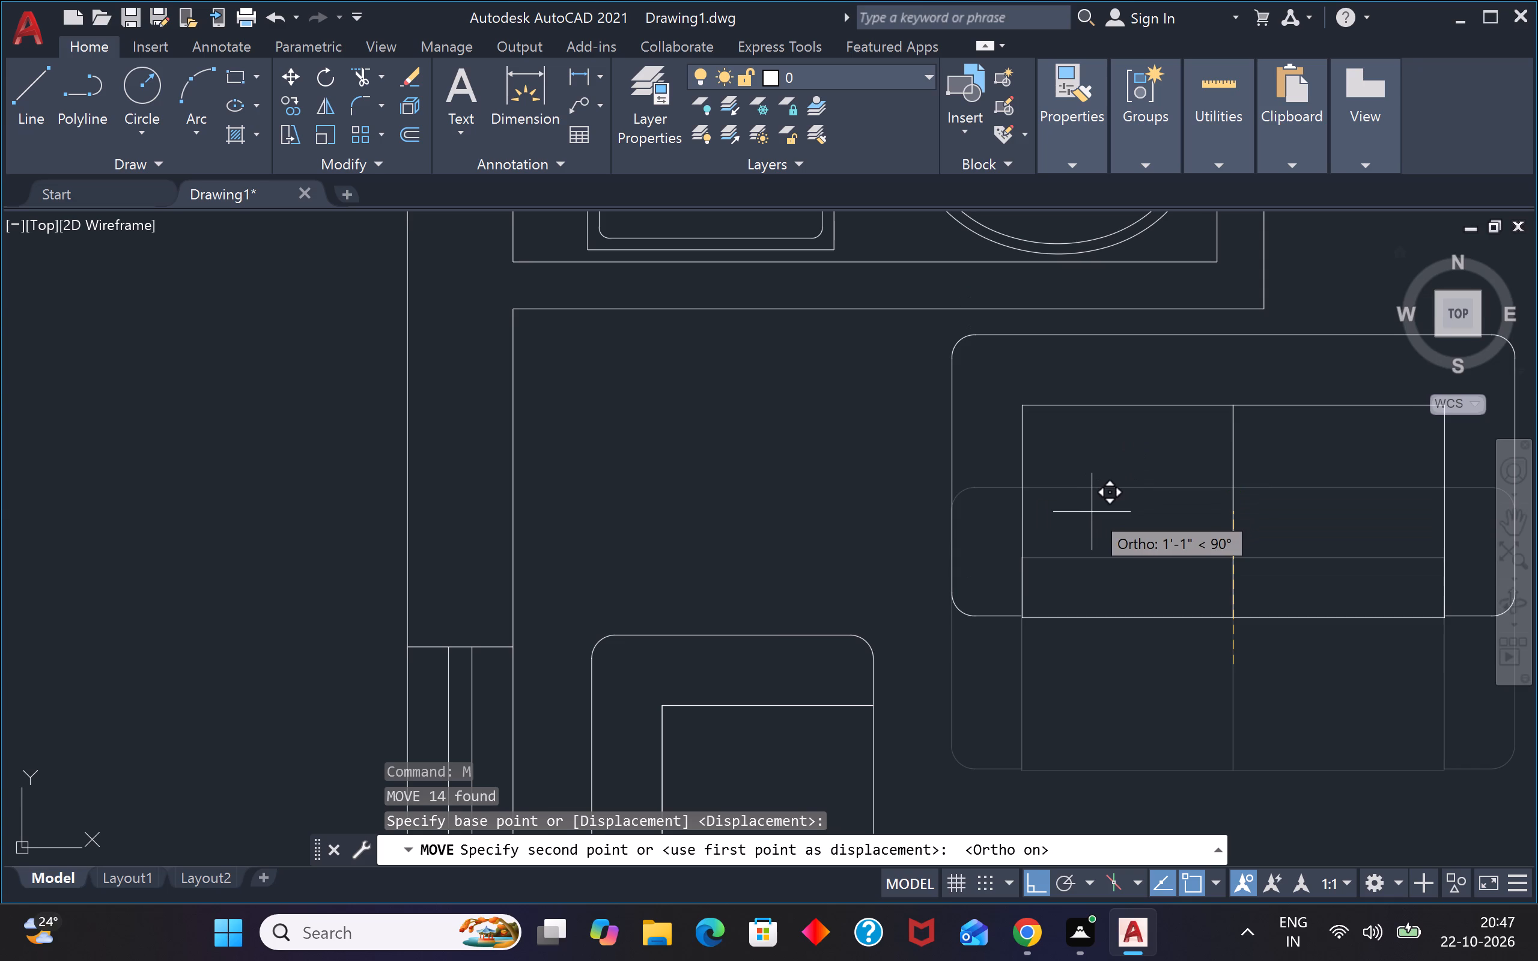
{"action": "key", "text": "F8"}
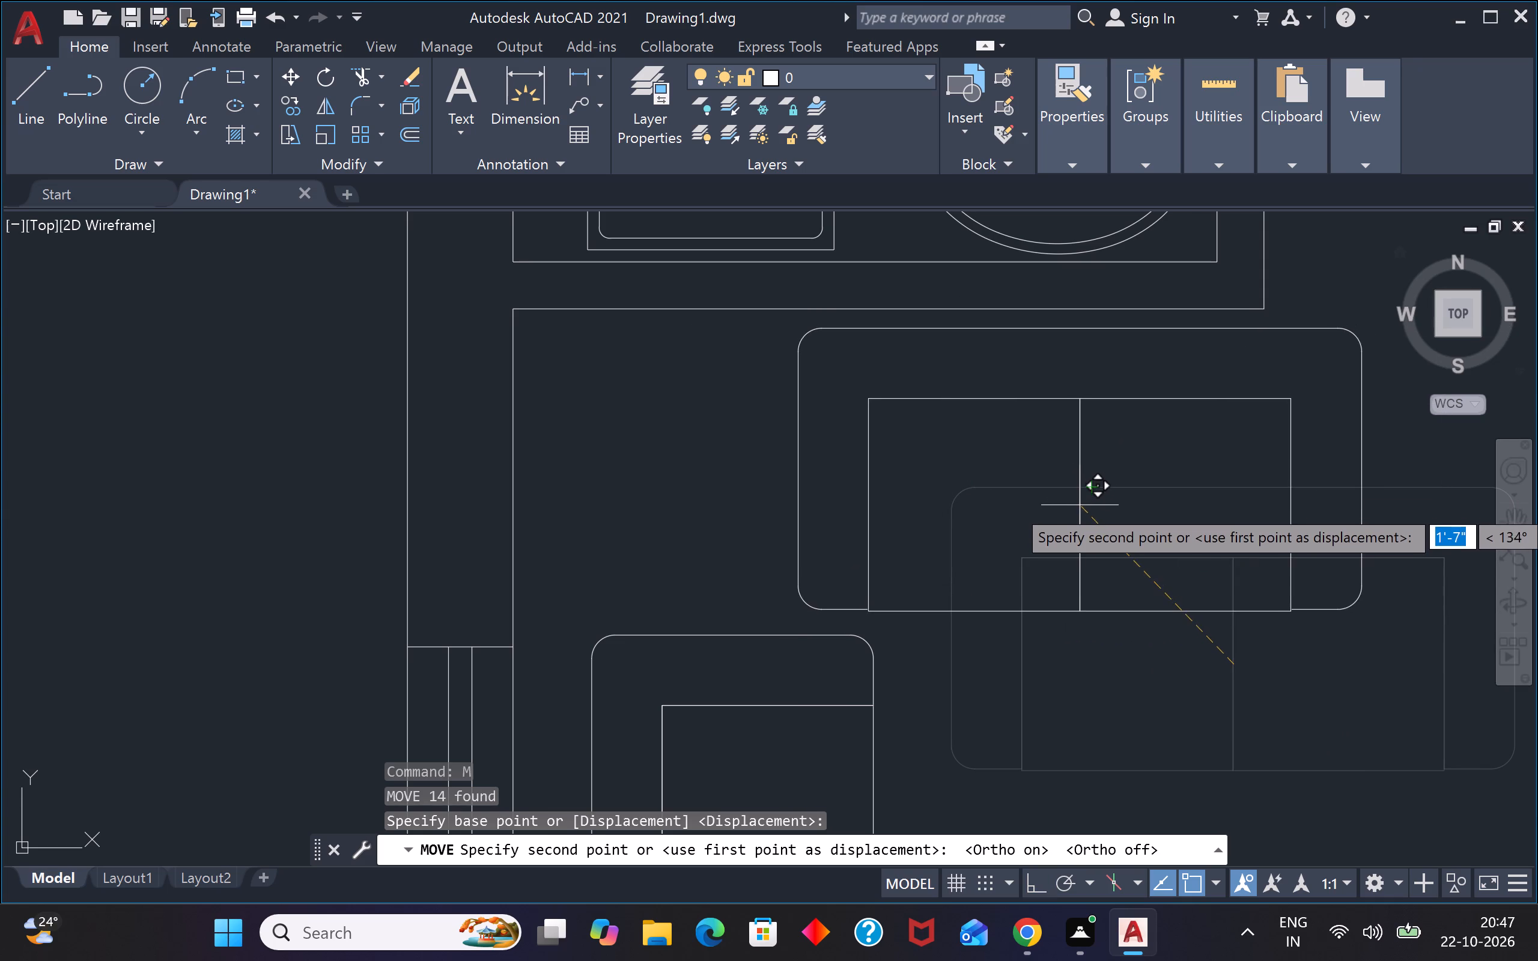
{"action": "left_click", "coordinate": [1114, 518]}
Draw a rectangular centre table about 1'-9" by 2'-6" in the open area between the two sofas.
{"action": "scroll", "coordinate": [1132, 528], "scroll_direction": "down", "scroll_amount": 4}
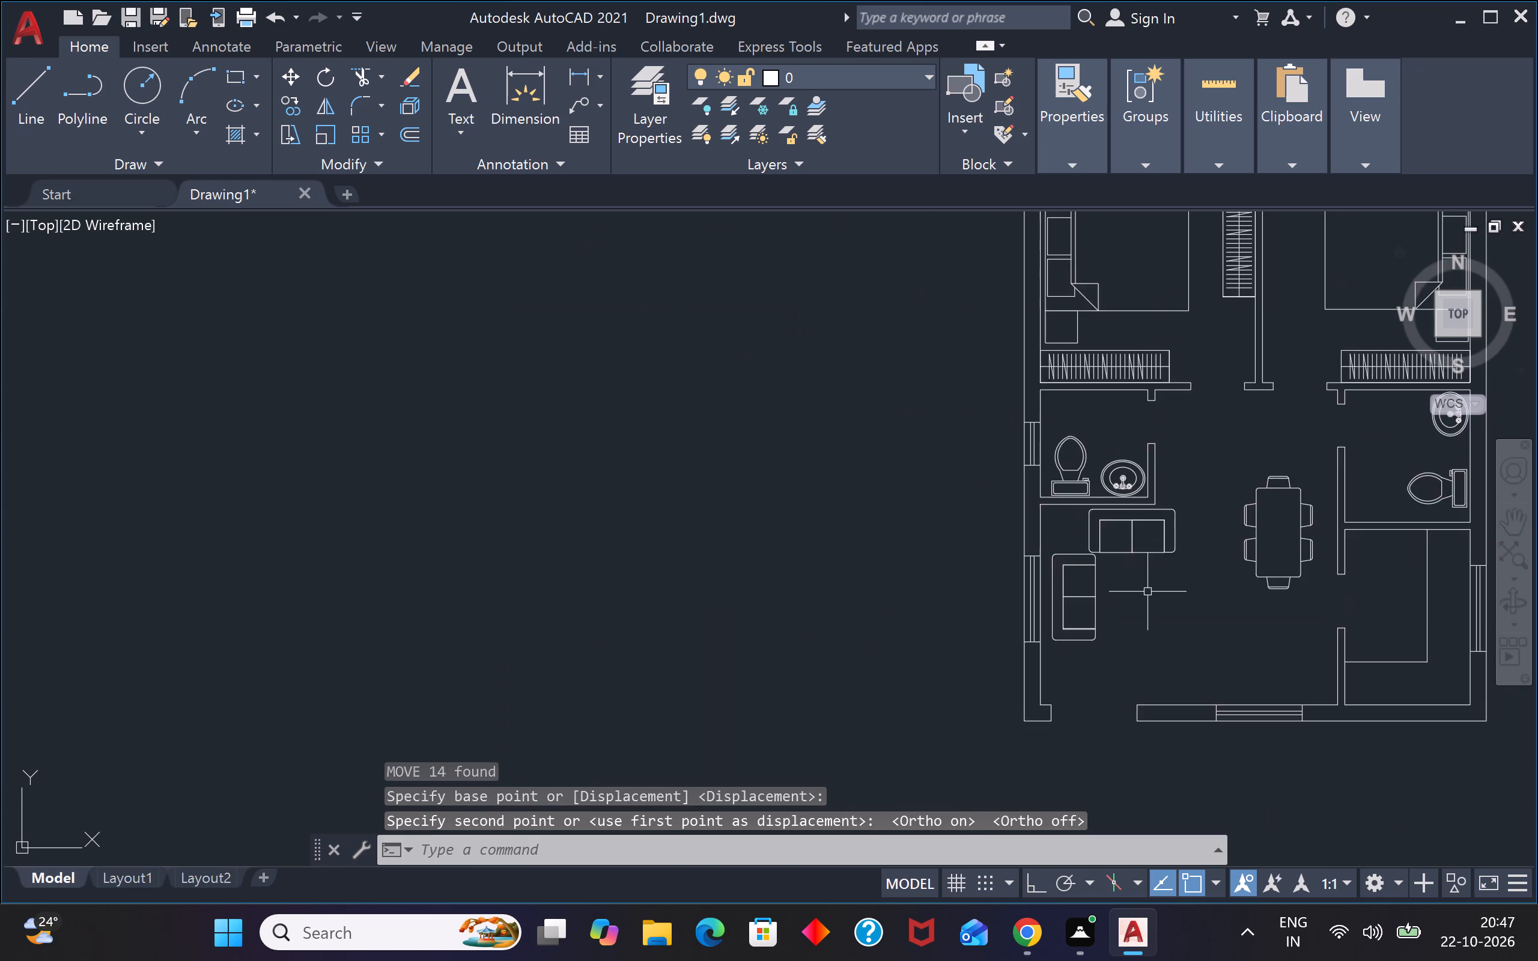
{"action": "scroll", "coordinate": [1144, 592], "scroll_direction": "down", "scroll_amount": 2}
{"action": "scroll", "coordinate": [1149, 591], "scroll_direction": "up", "scroll_amount": 2}
{"action": "key", "text": "F5"}
{"action": "key", "text": "r"}
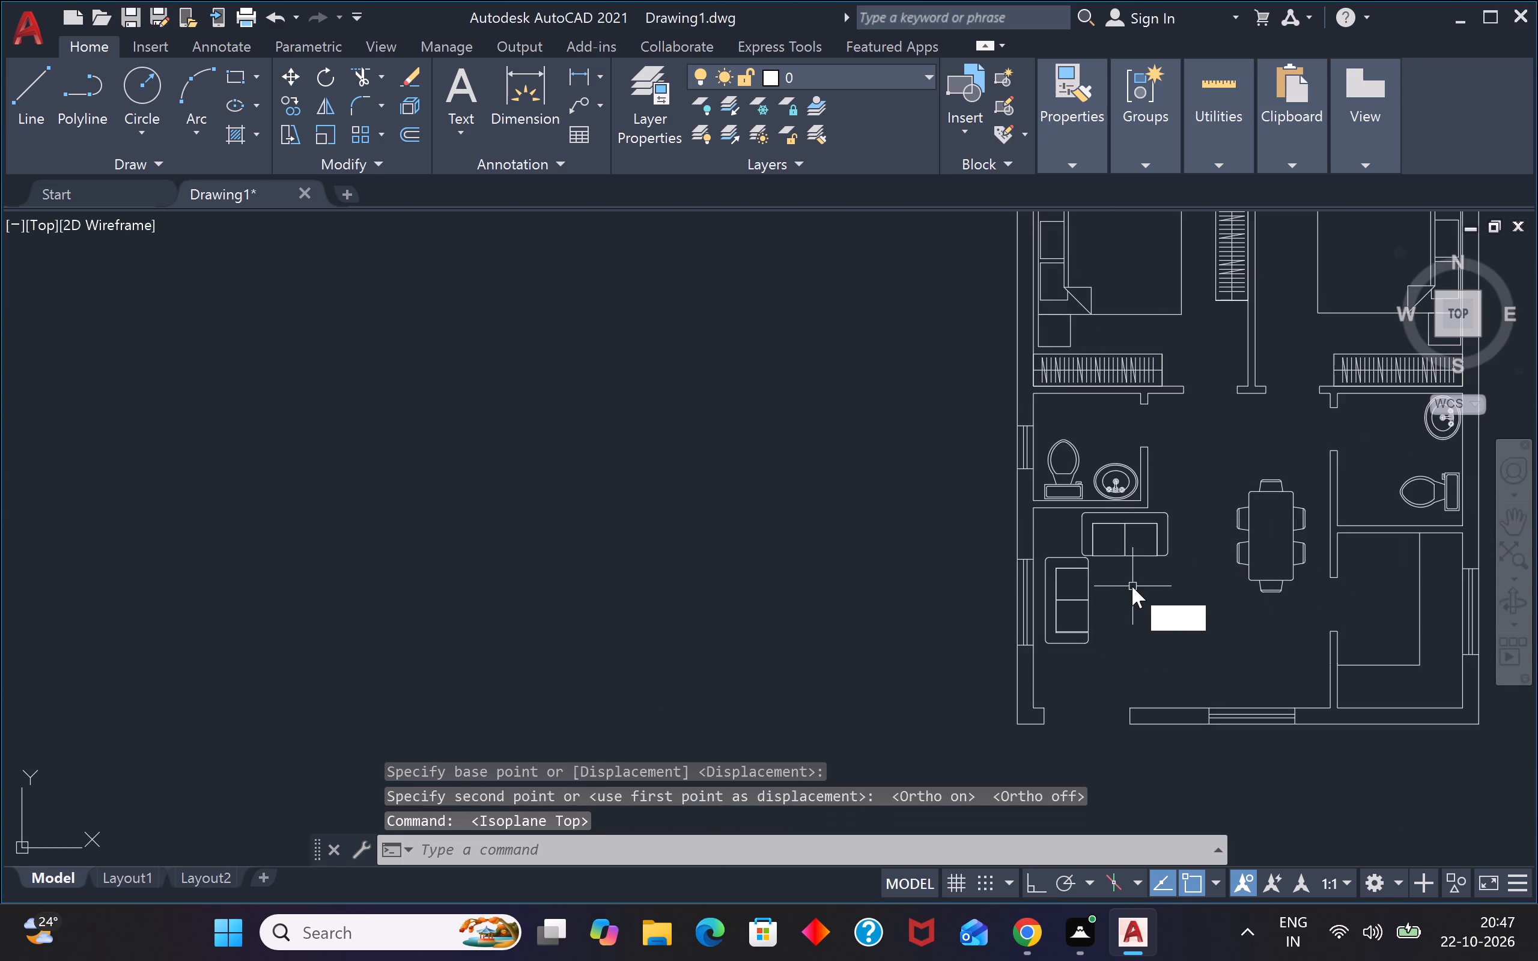
{"action": "type", "text": "ec"}
{"action": "key", "text": "space"}
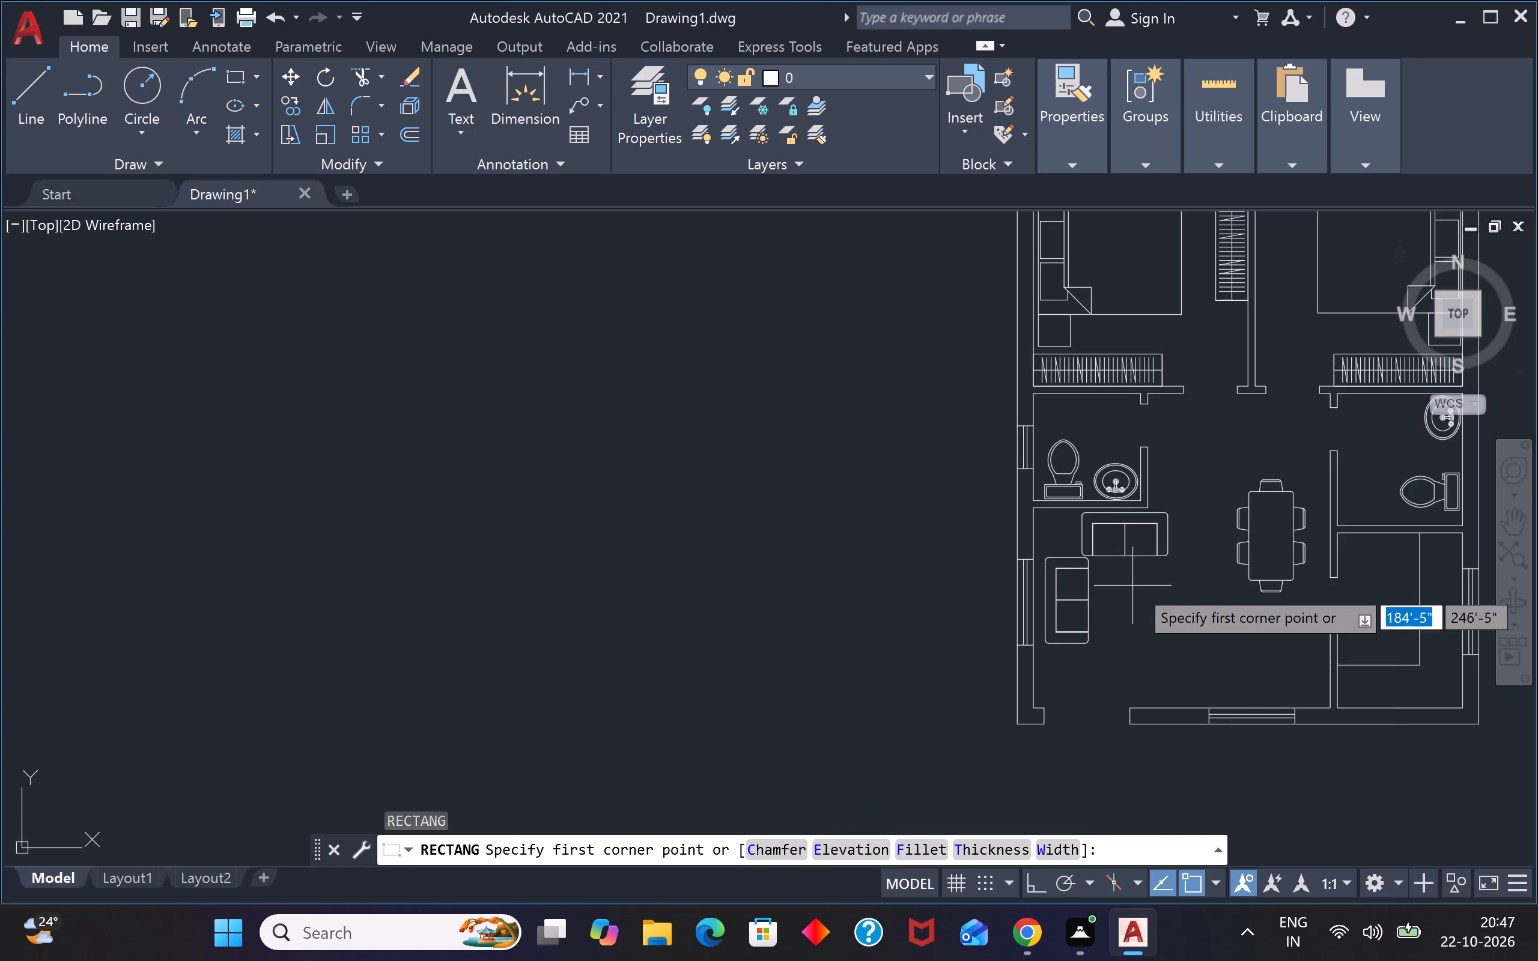
{"action": "left_click", "coordinate": [1123, 583]}
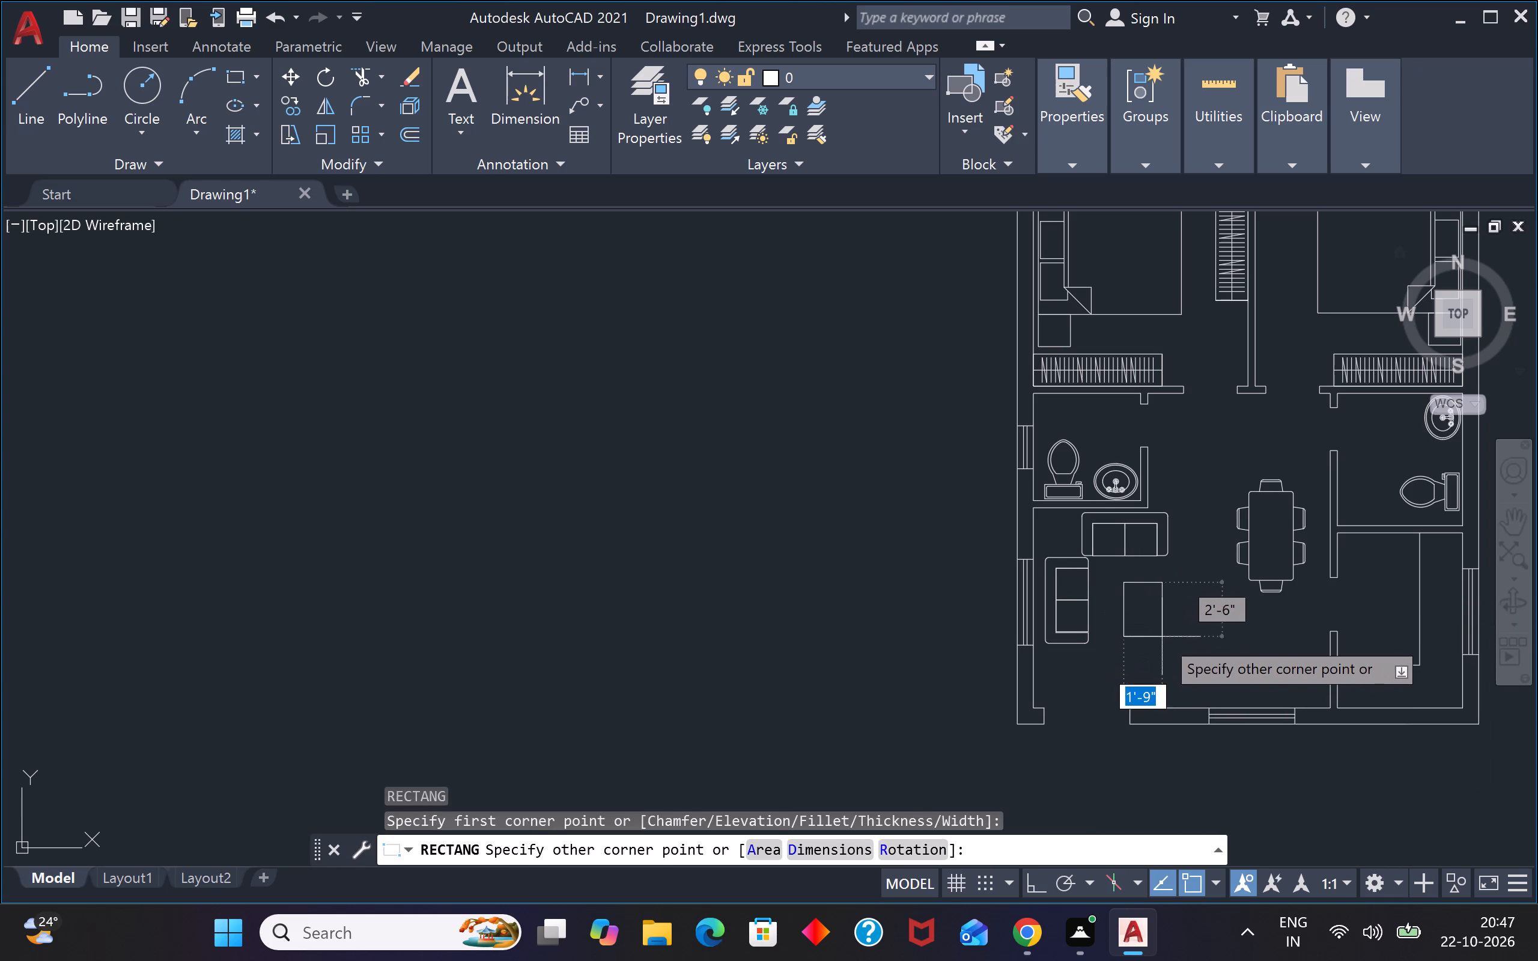
{"action": "left_click", "coordinate": [1160, 635]}
{"action": "scroll", "coordinate": [1207, 607], "scroll_direction": "down", "scroll_amount": 2}
{"action": "scroll", "coordinate": [1204, 609], "scroll_direction": "up", "scroll_amount": 1}
{"action": "key", "text": "Escape"}
{"action": "key", "text": "Escape"}
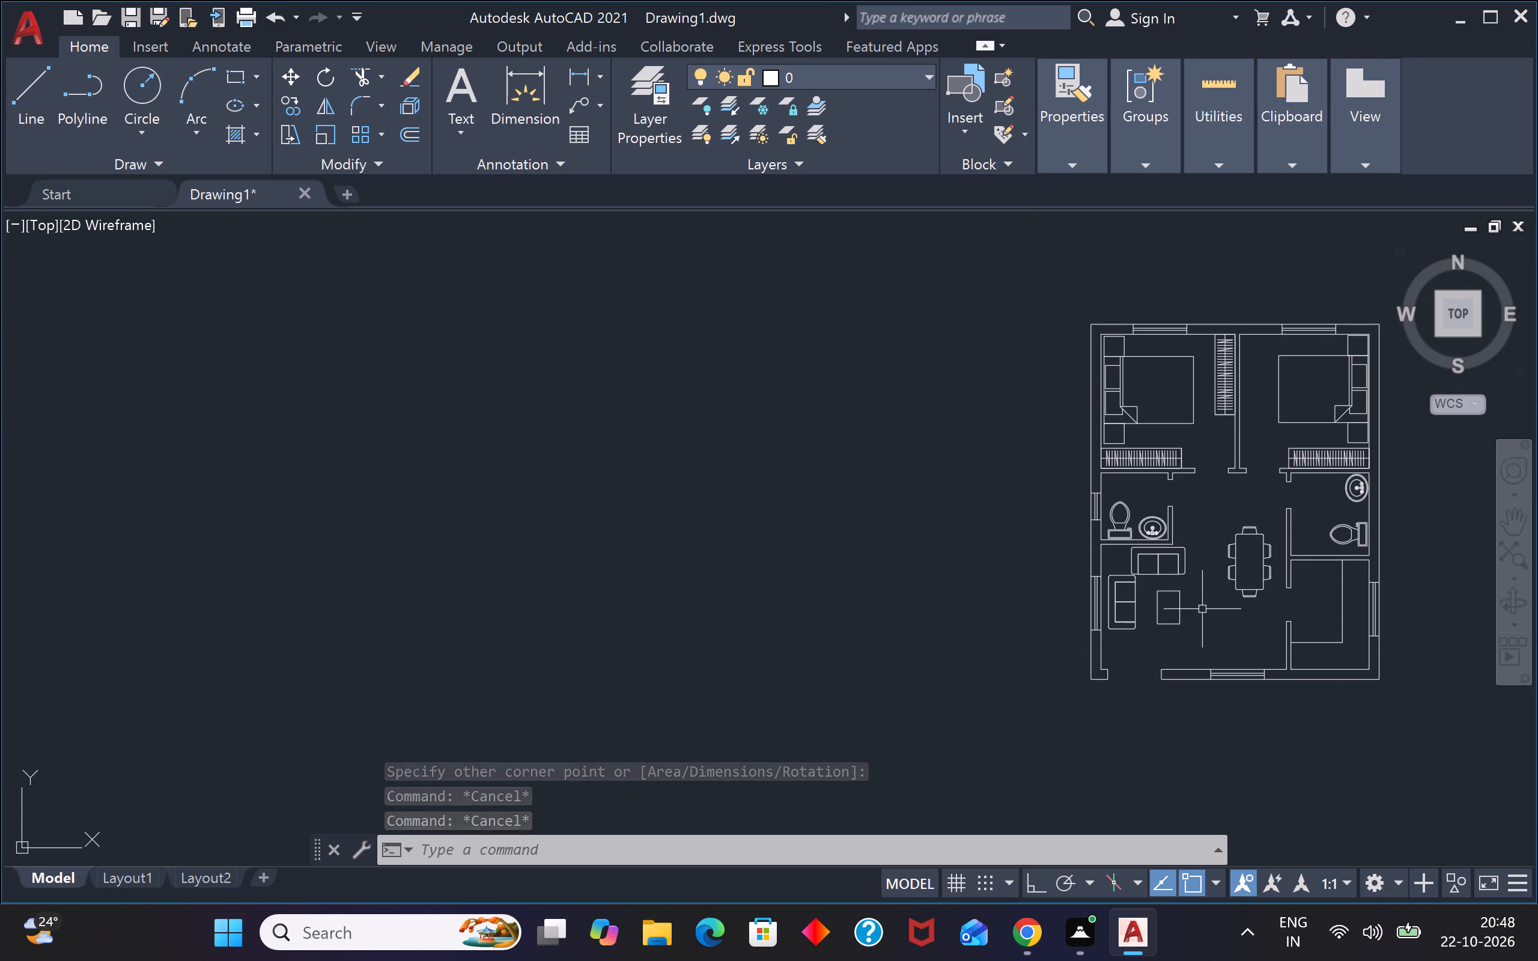
{"action": "key", "text": "Escape"}
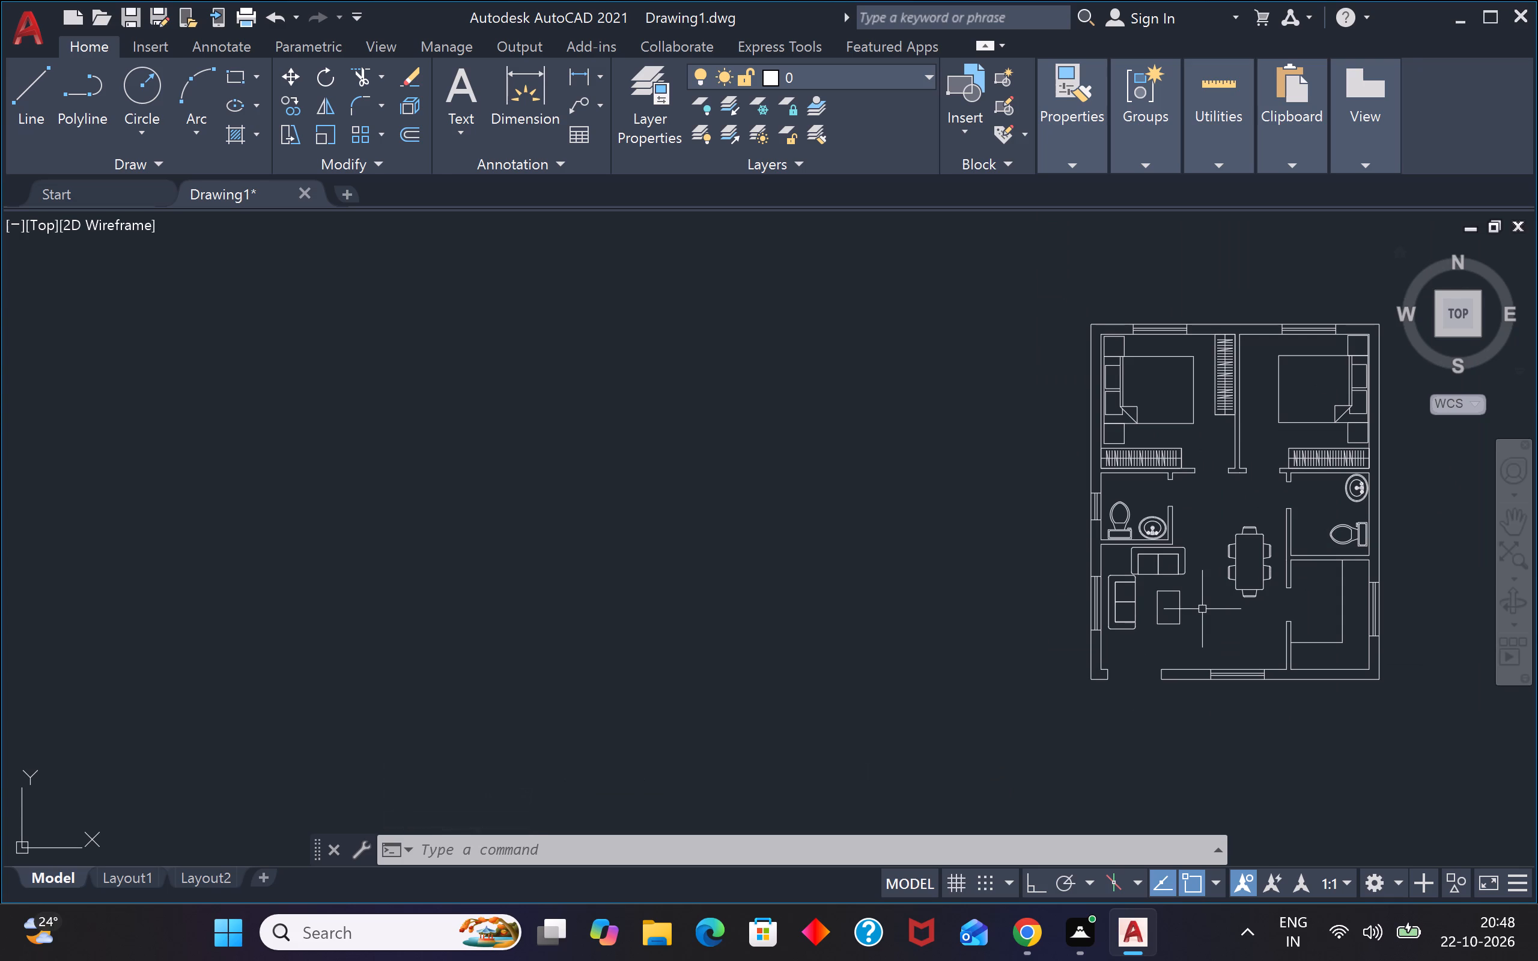
{"action": "key", "text": "Escape"}
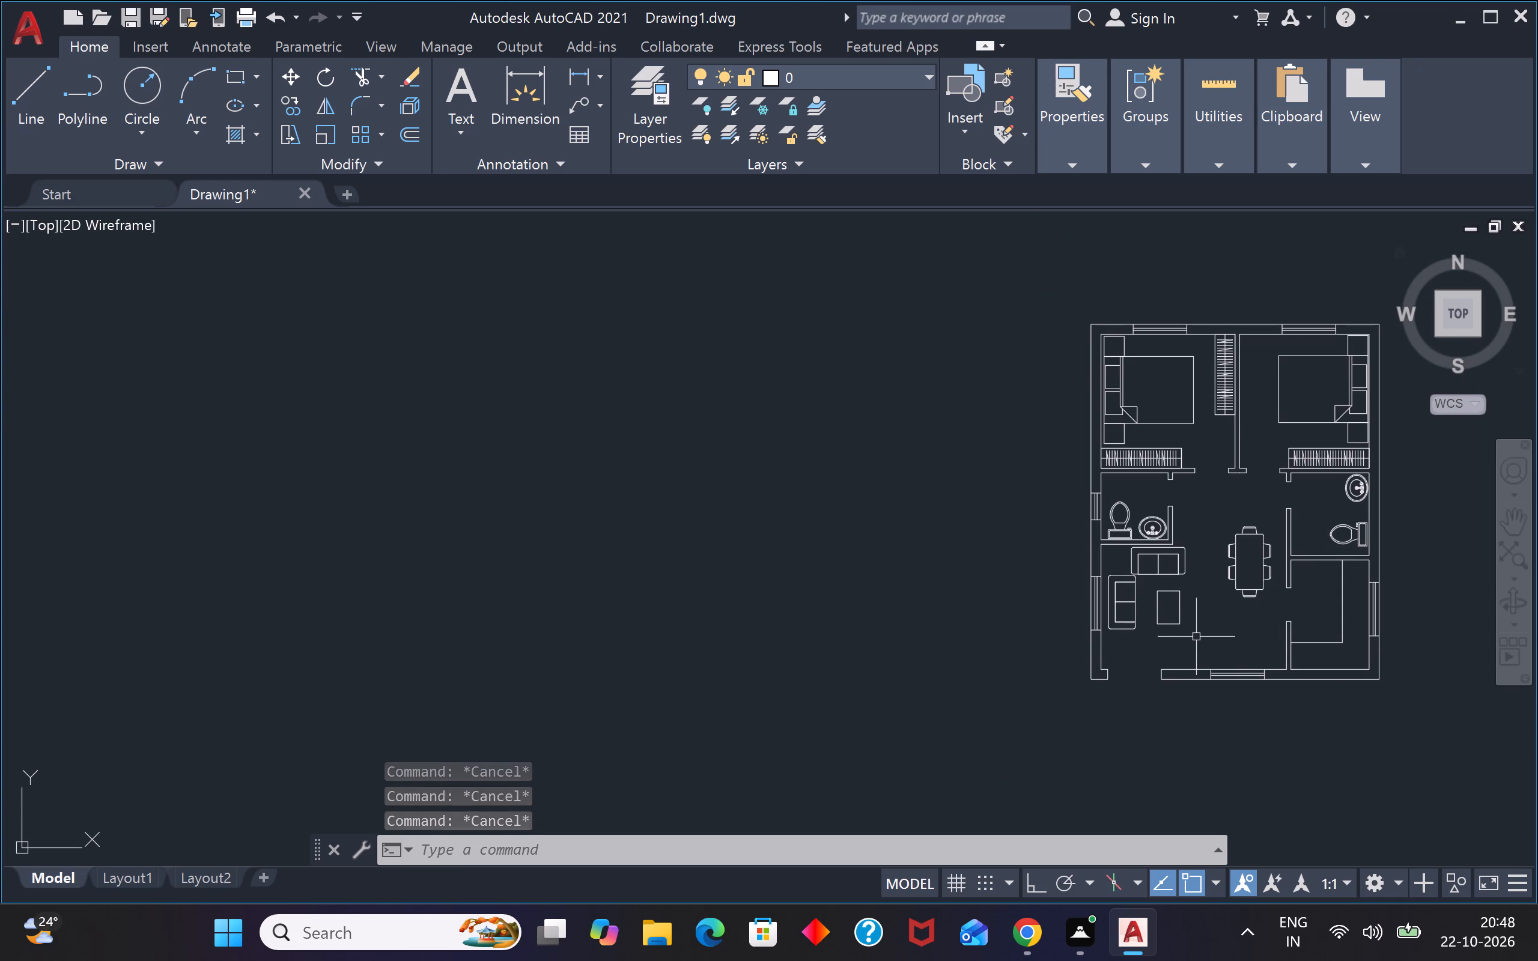
{"action": "key", "text": "Escape"}
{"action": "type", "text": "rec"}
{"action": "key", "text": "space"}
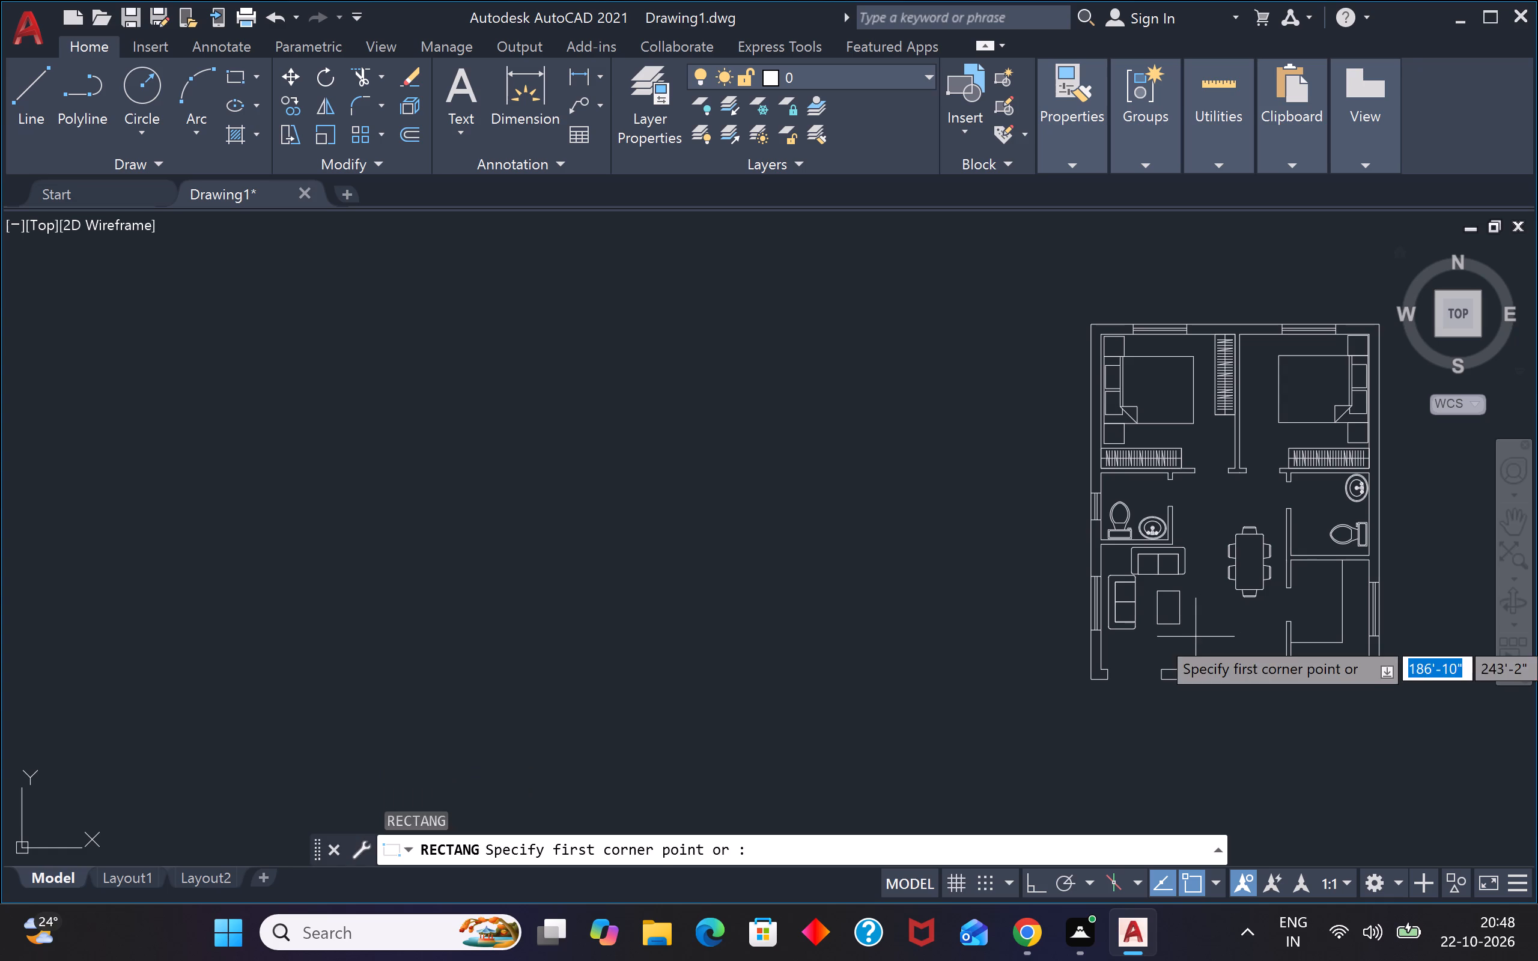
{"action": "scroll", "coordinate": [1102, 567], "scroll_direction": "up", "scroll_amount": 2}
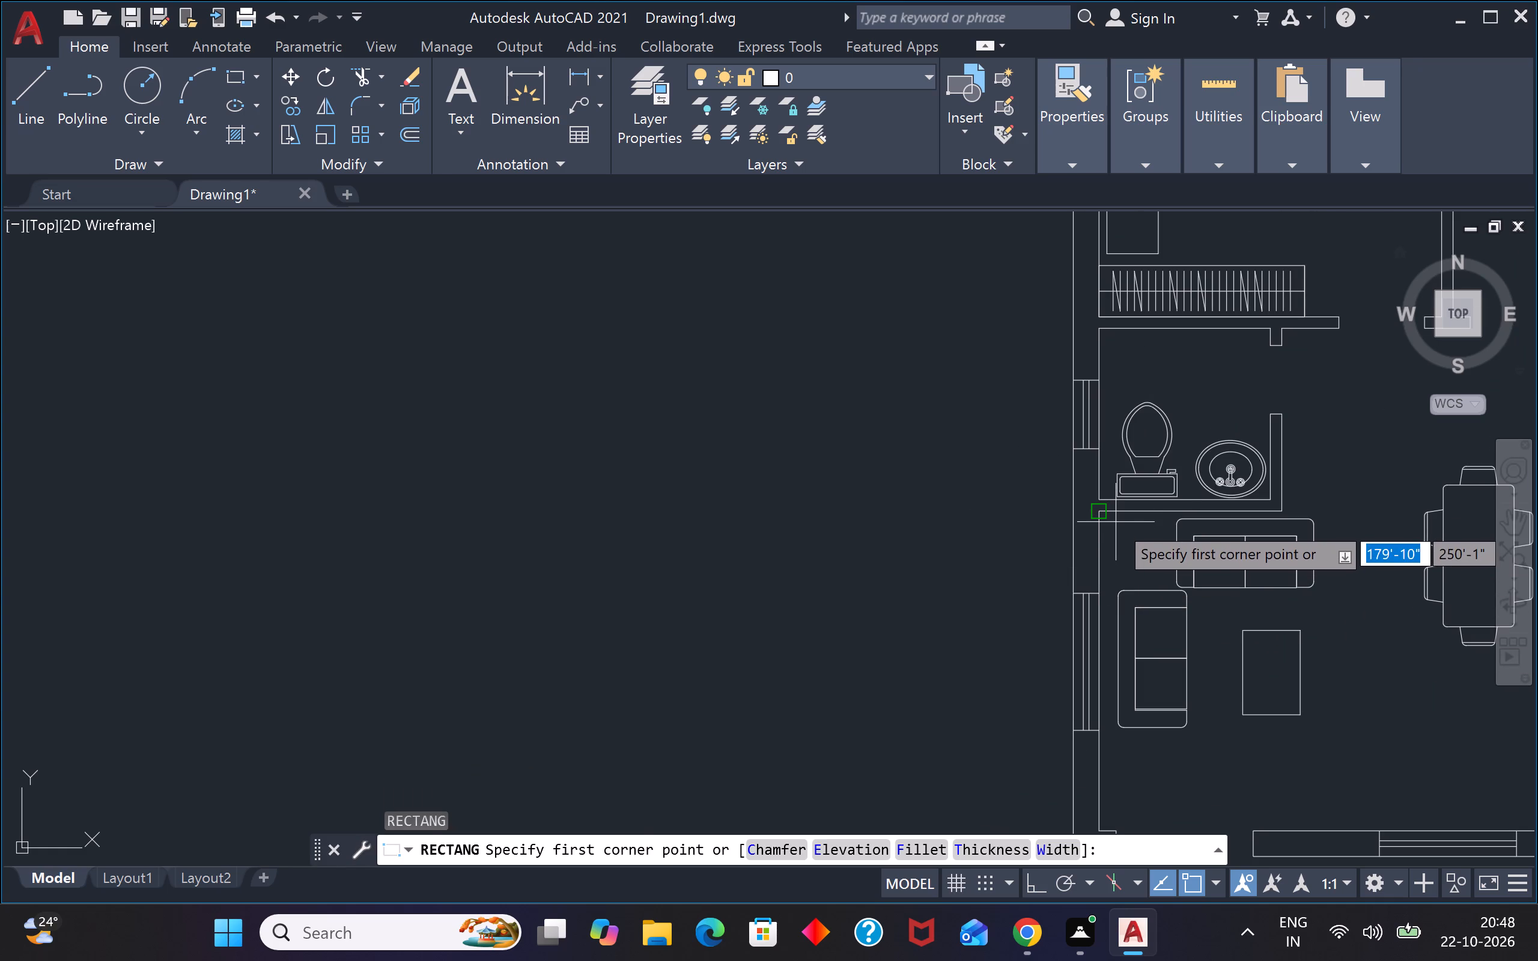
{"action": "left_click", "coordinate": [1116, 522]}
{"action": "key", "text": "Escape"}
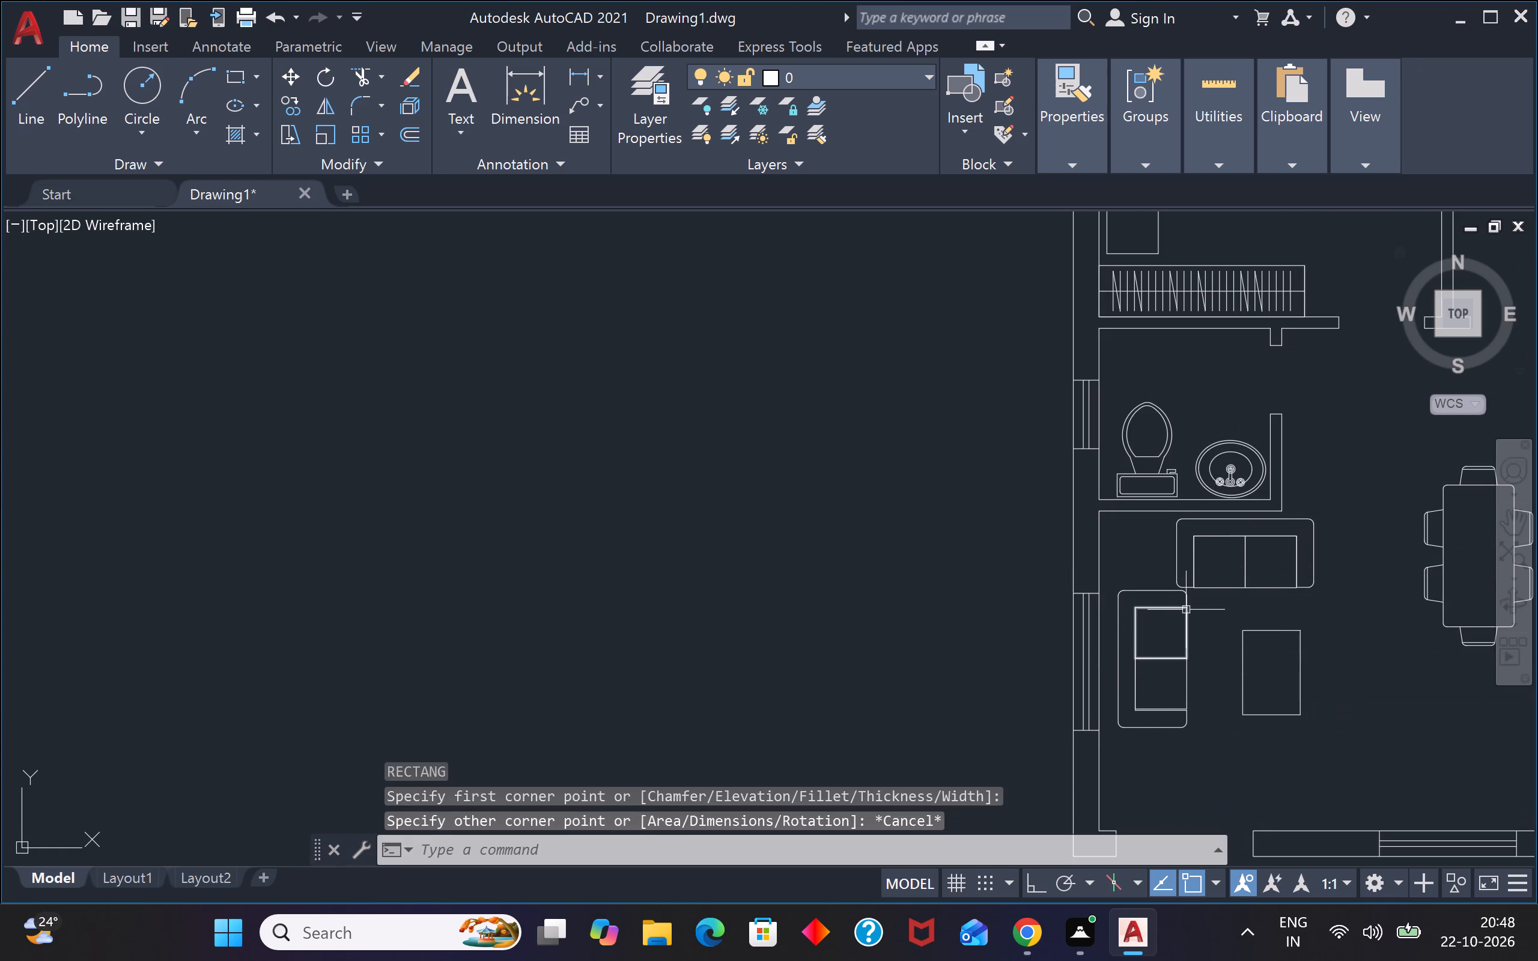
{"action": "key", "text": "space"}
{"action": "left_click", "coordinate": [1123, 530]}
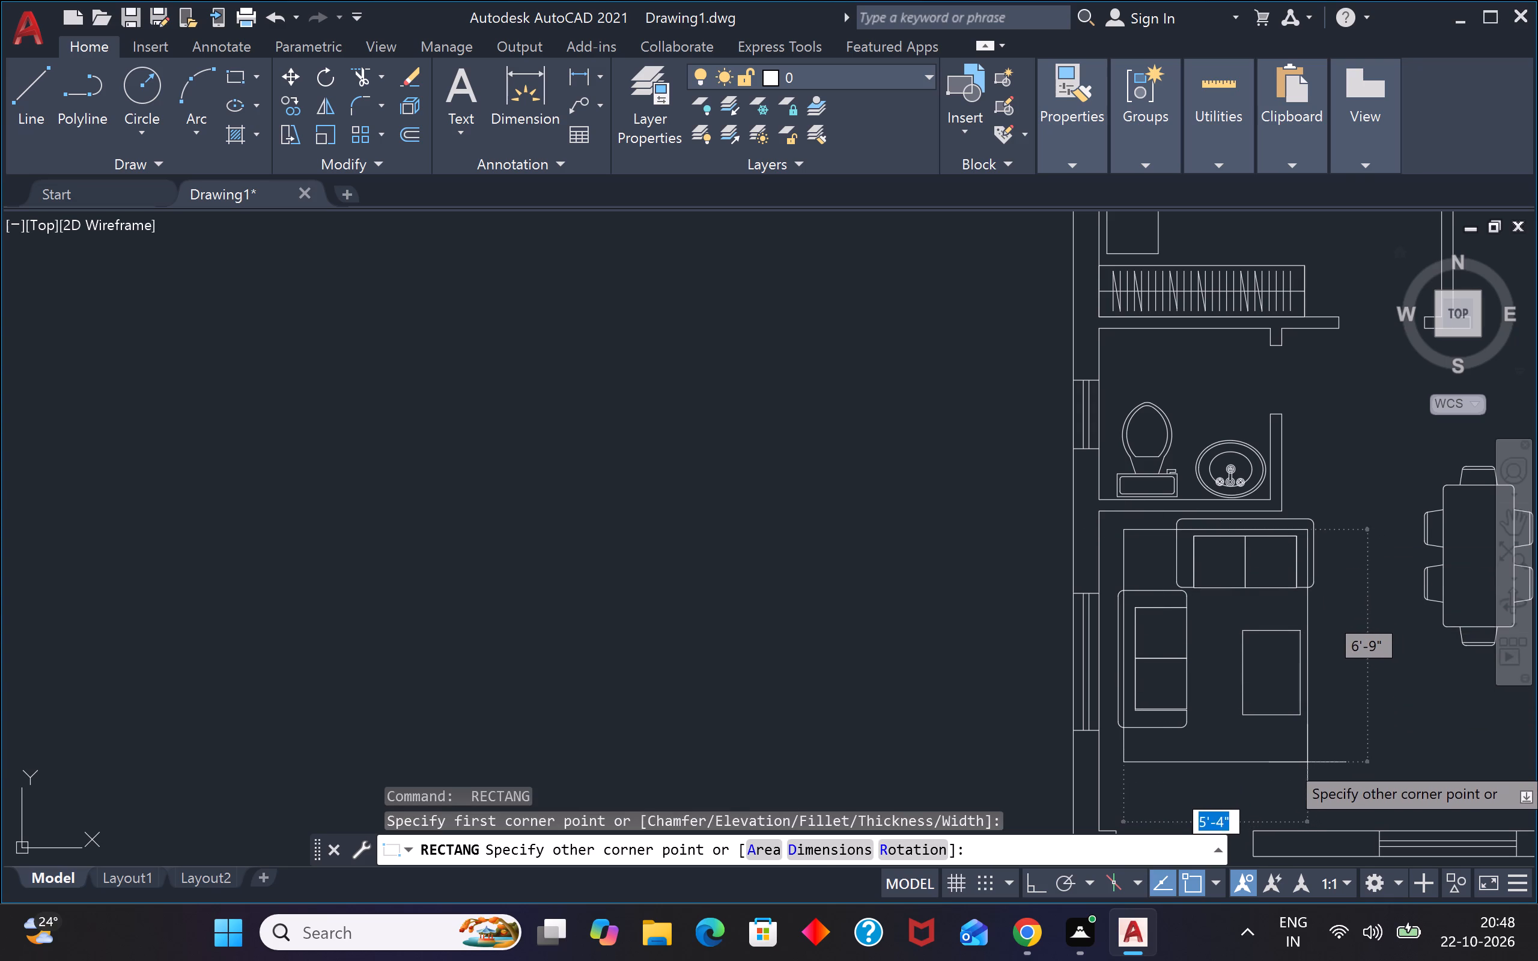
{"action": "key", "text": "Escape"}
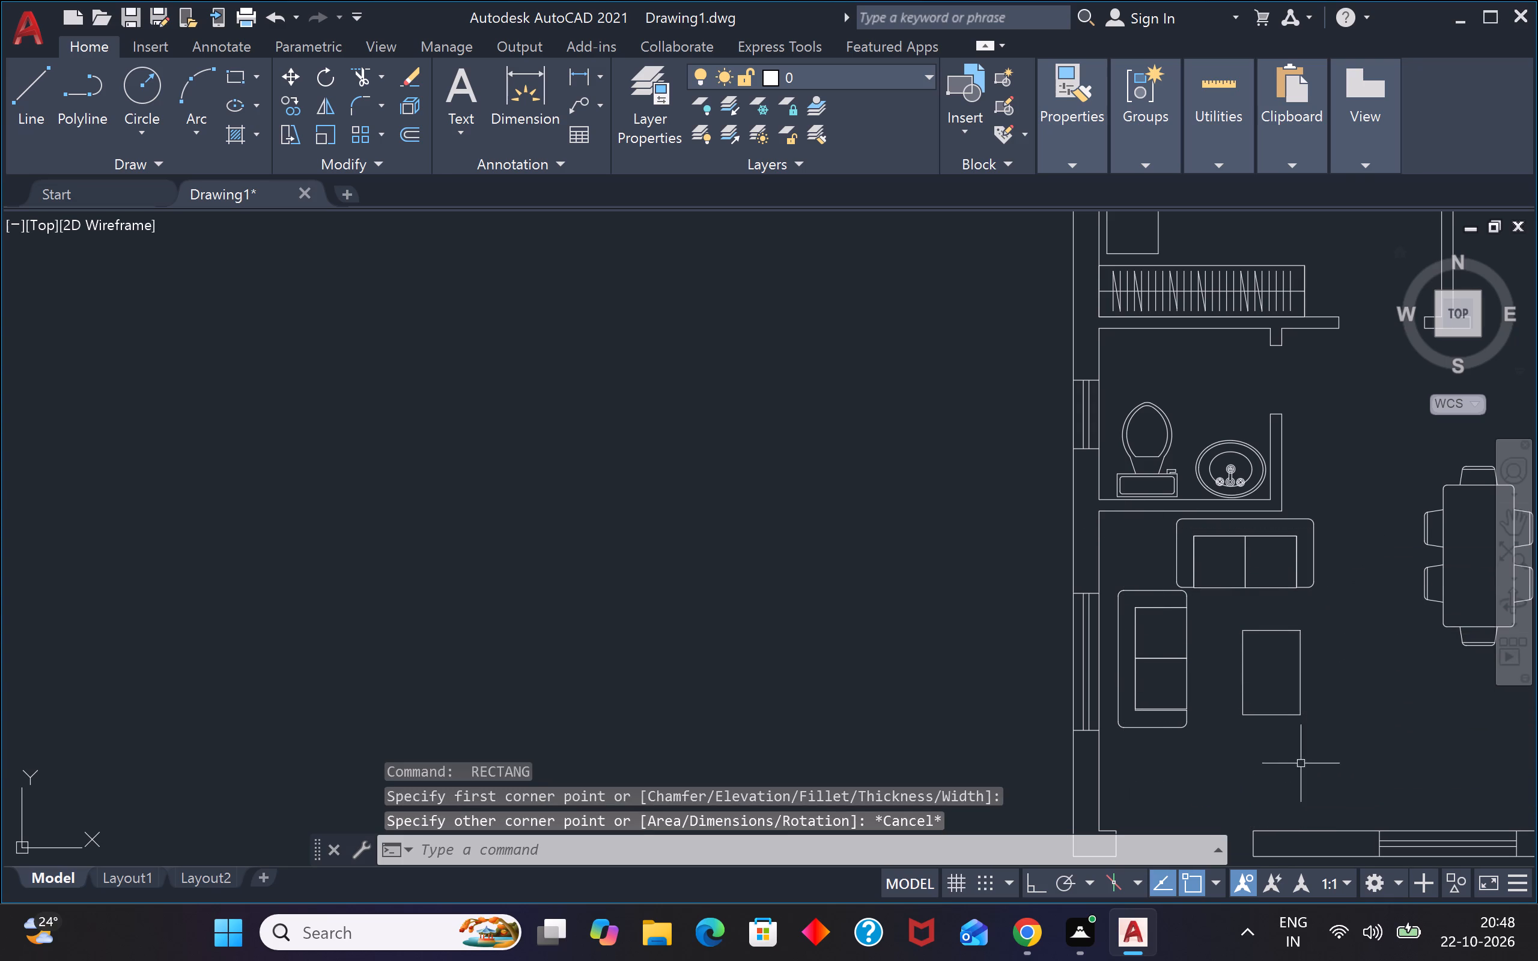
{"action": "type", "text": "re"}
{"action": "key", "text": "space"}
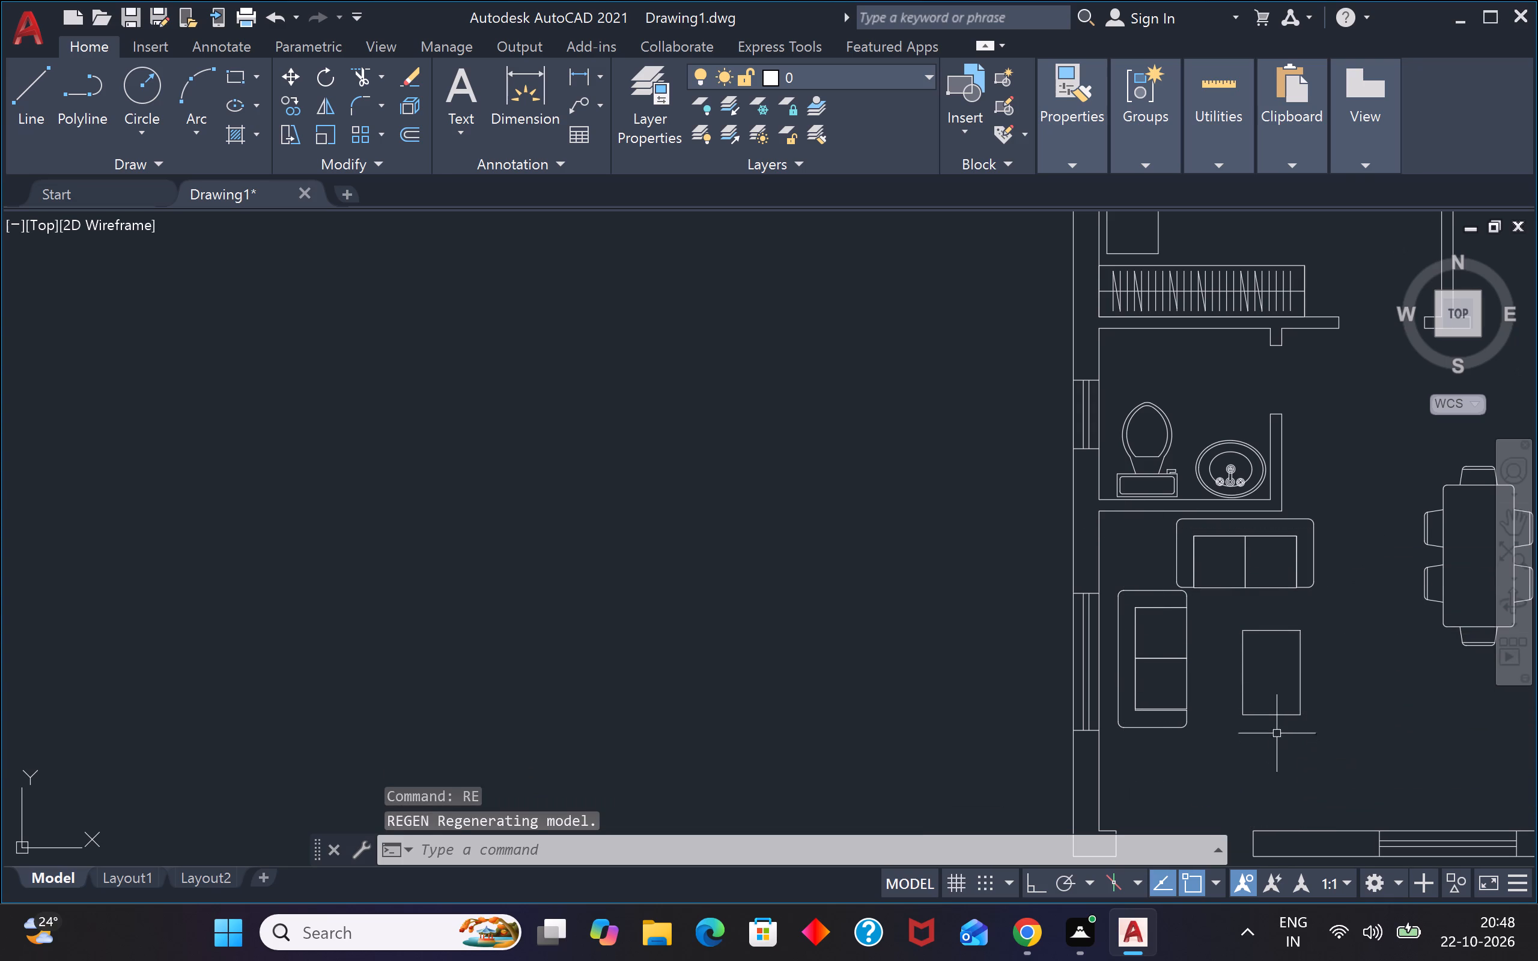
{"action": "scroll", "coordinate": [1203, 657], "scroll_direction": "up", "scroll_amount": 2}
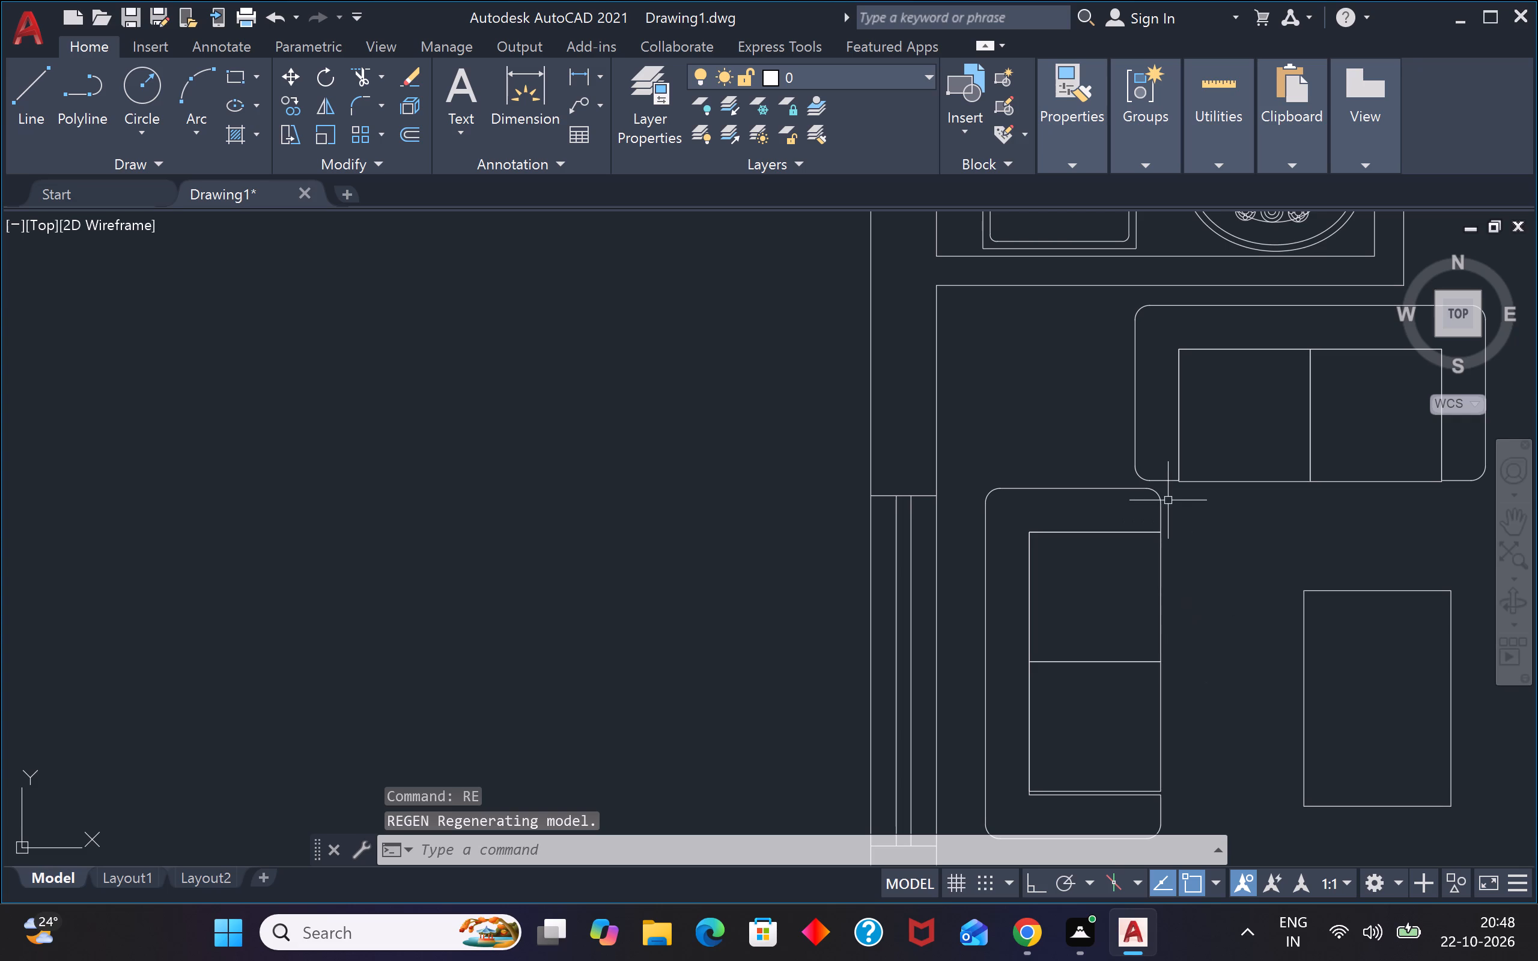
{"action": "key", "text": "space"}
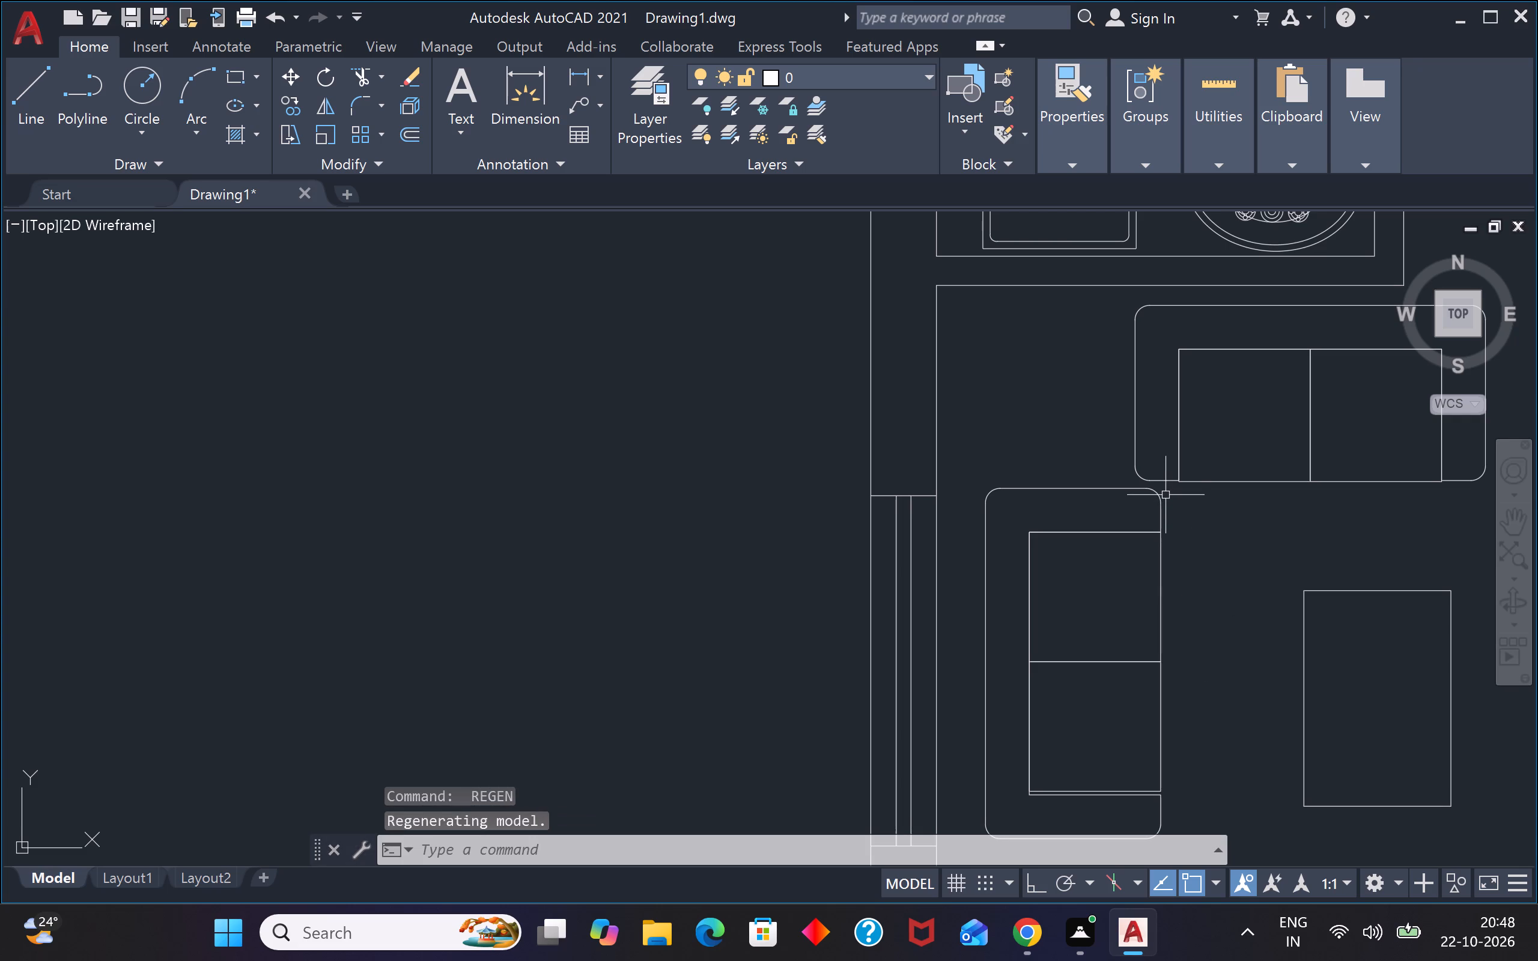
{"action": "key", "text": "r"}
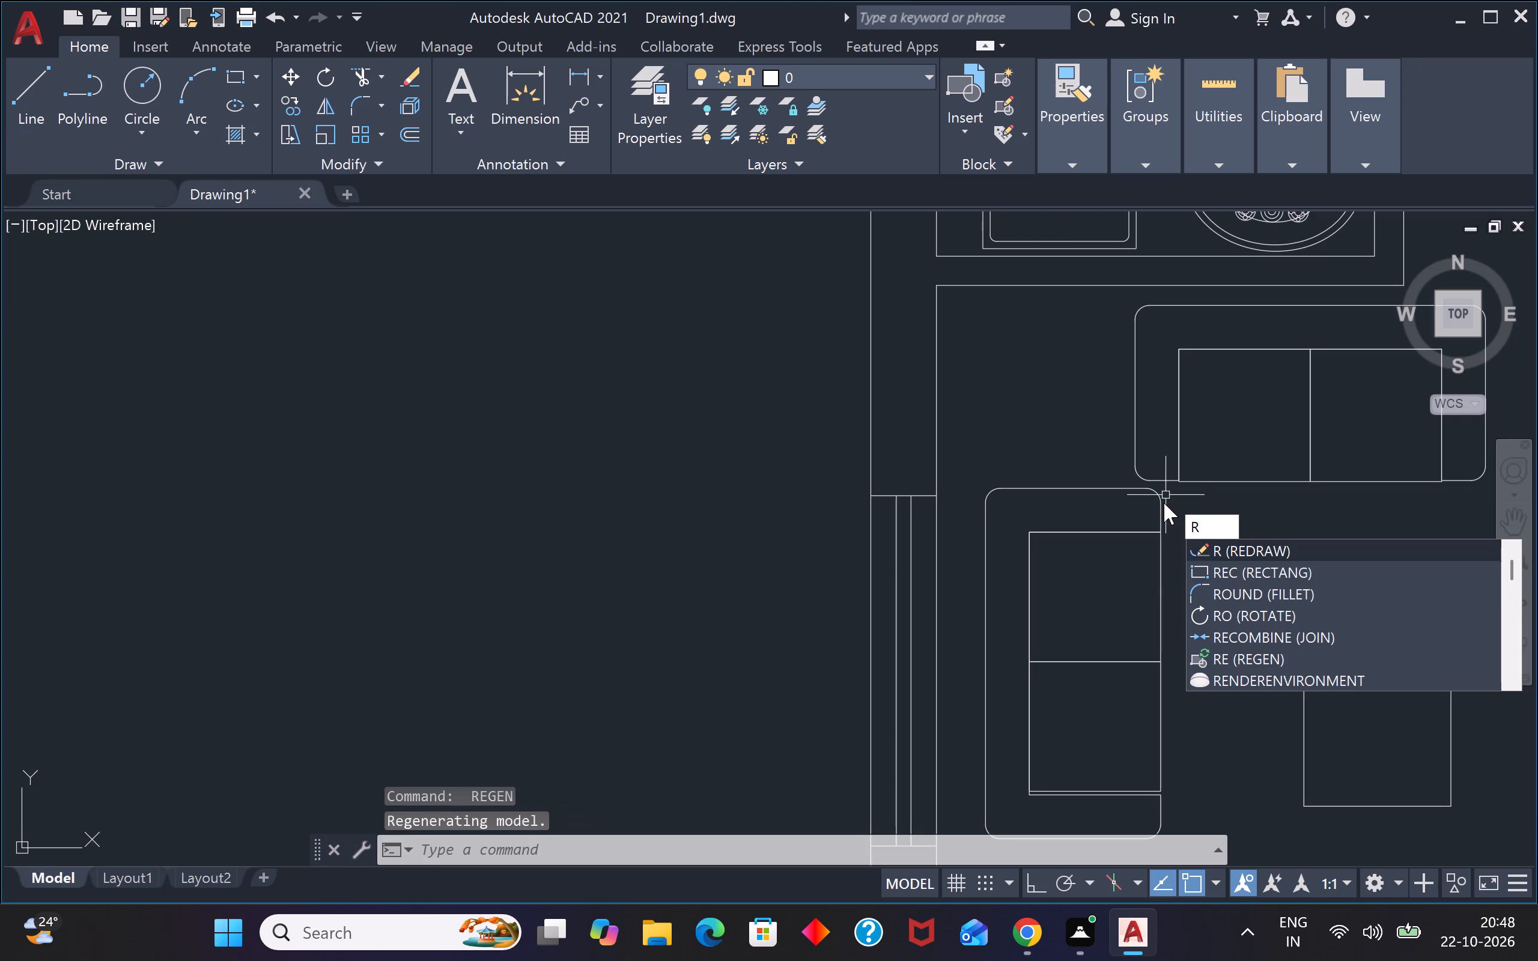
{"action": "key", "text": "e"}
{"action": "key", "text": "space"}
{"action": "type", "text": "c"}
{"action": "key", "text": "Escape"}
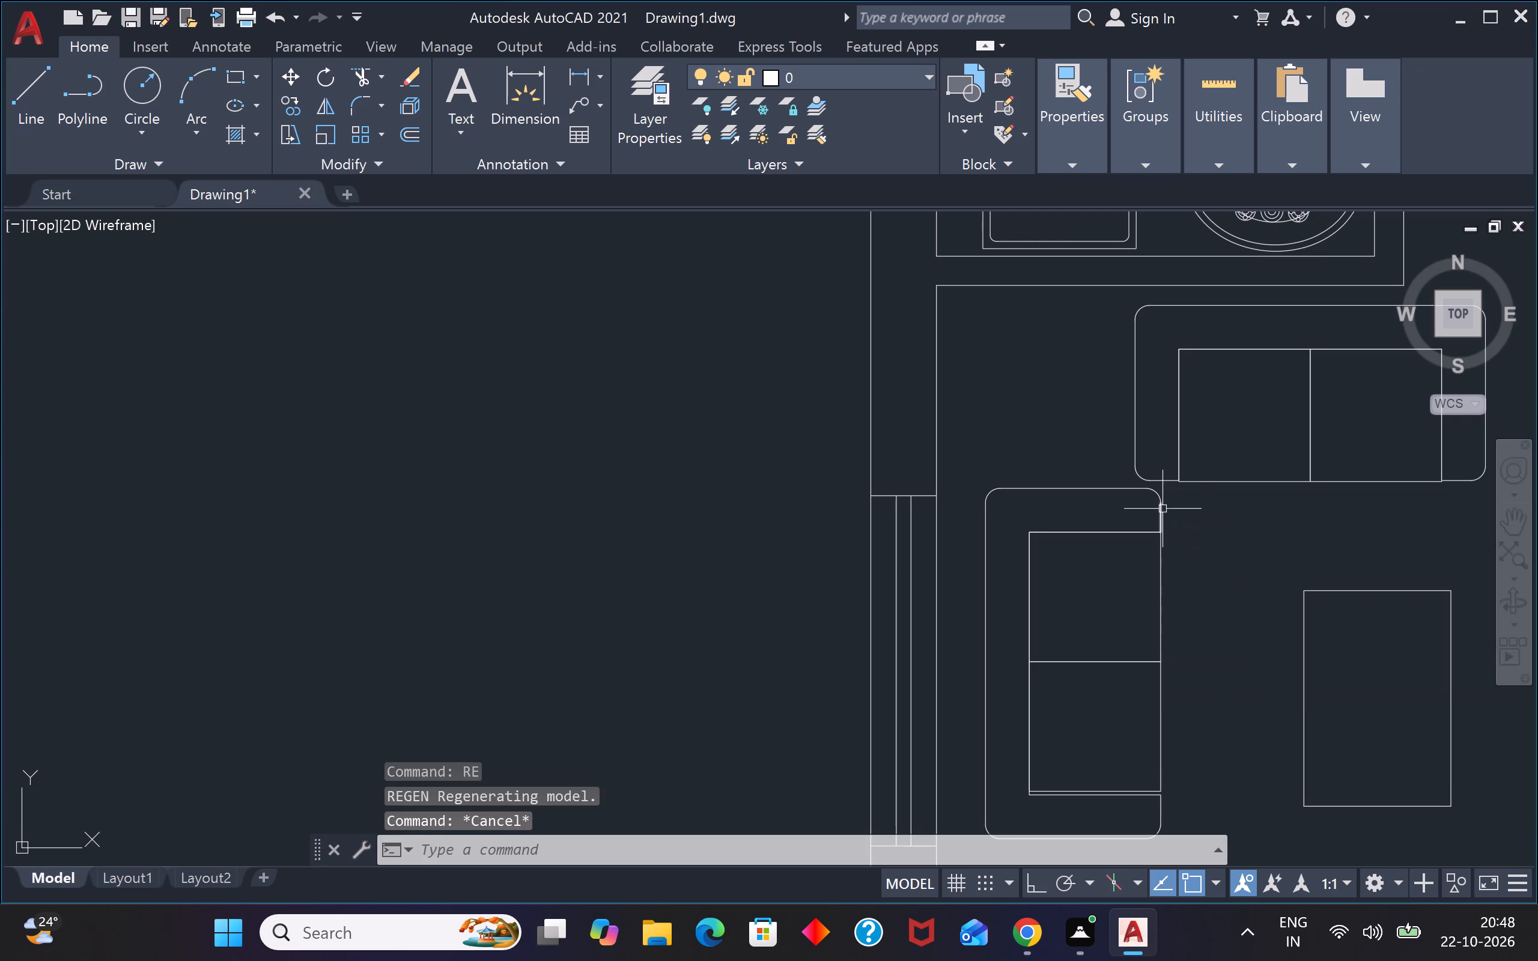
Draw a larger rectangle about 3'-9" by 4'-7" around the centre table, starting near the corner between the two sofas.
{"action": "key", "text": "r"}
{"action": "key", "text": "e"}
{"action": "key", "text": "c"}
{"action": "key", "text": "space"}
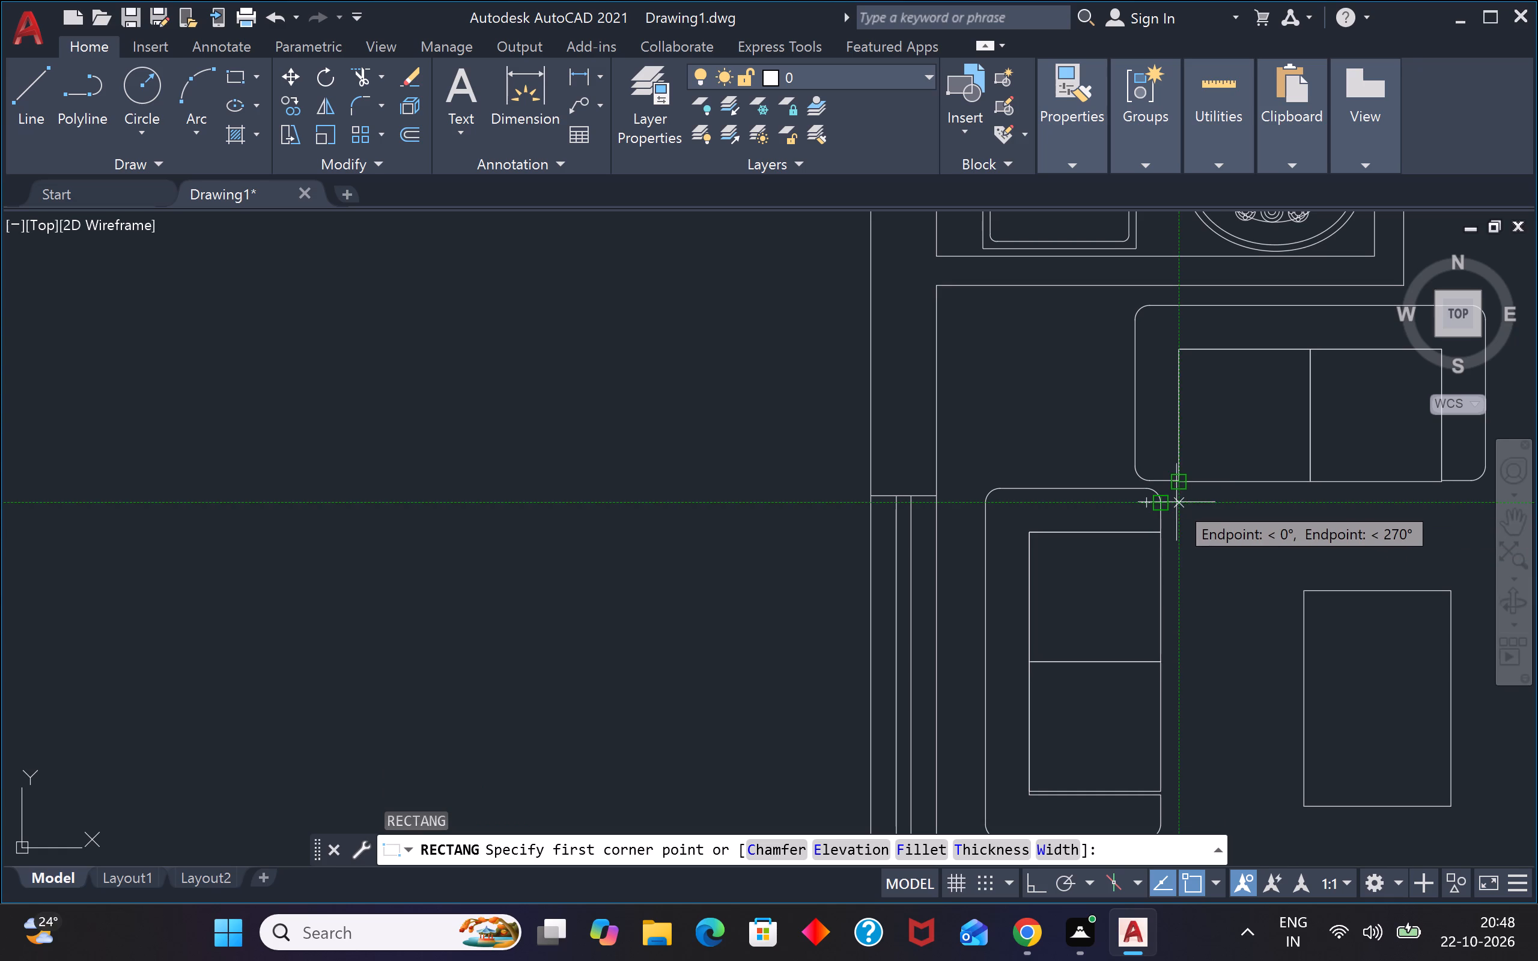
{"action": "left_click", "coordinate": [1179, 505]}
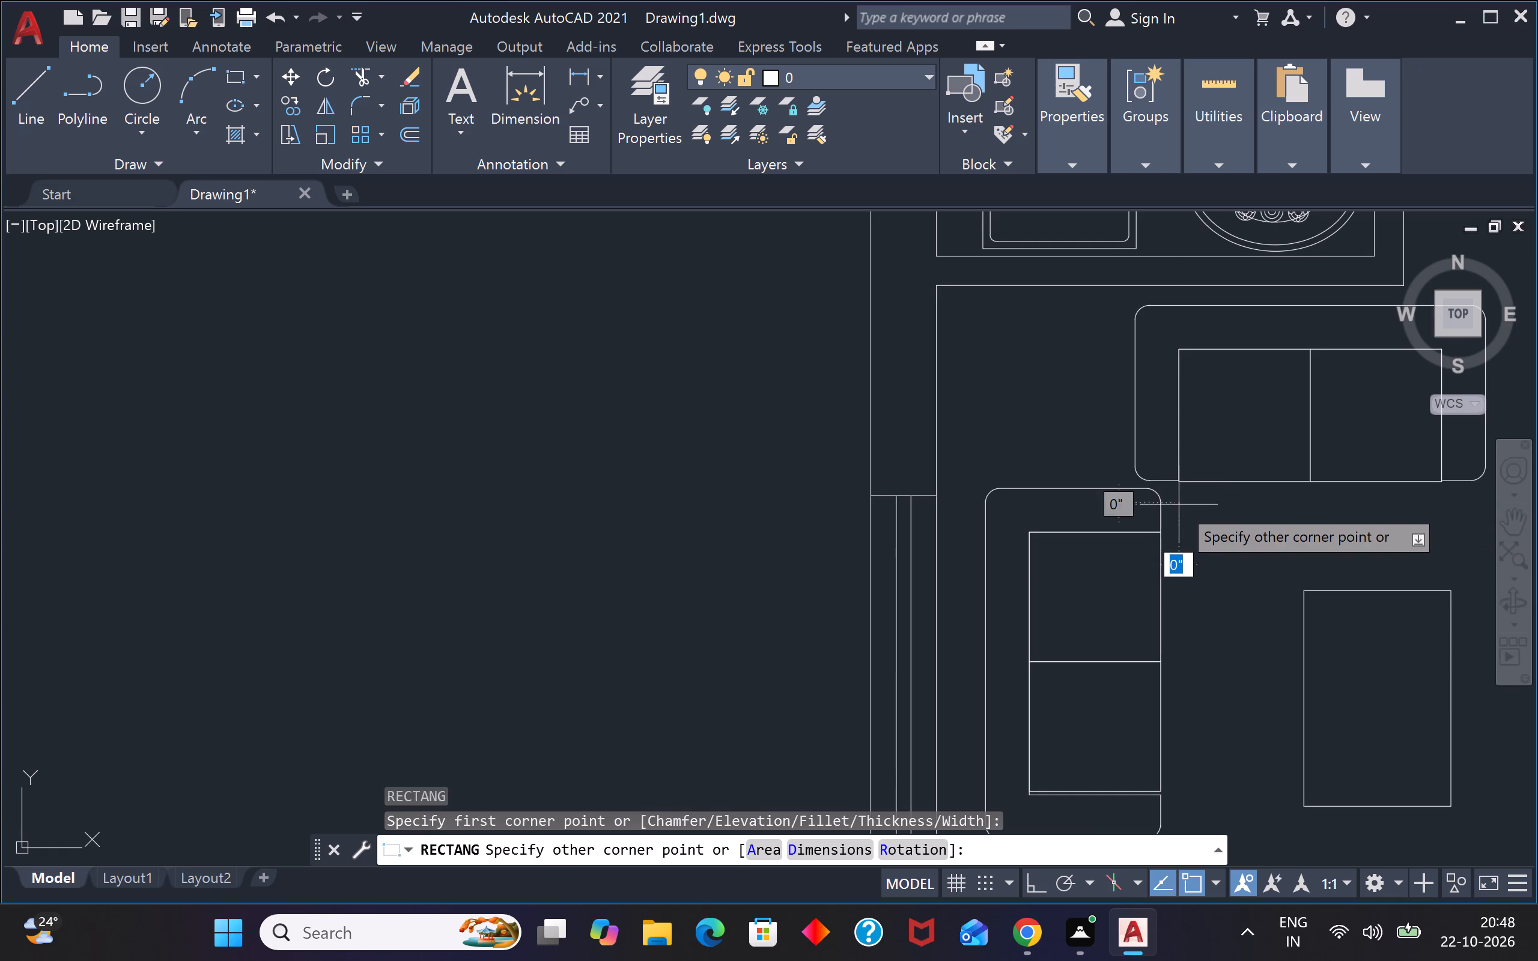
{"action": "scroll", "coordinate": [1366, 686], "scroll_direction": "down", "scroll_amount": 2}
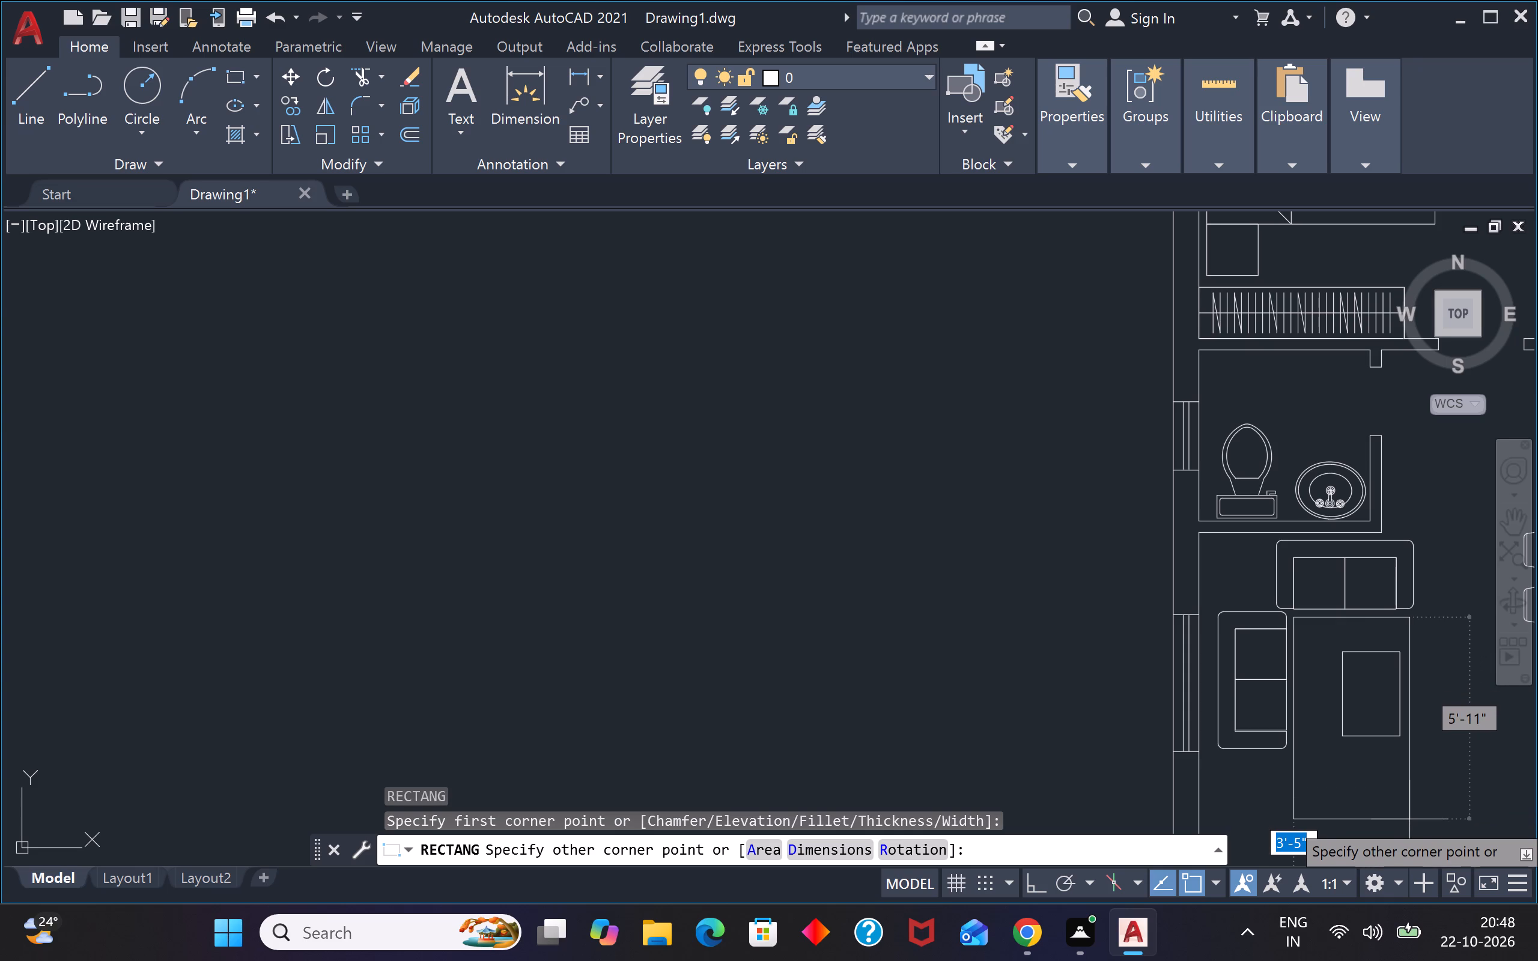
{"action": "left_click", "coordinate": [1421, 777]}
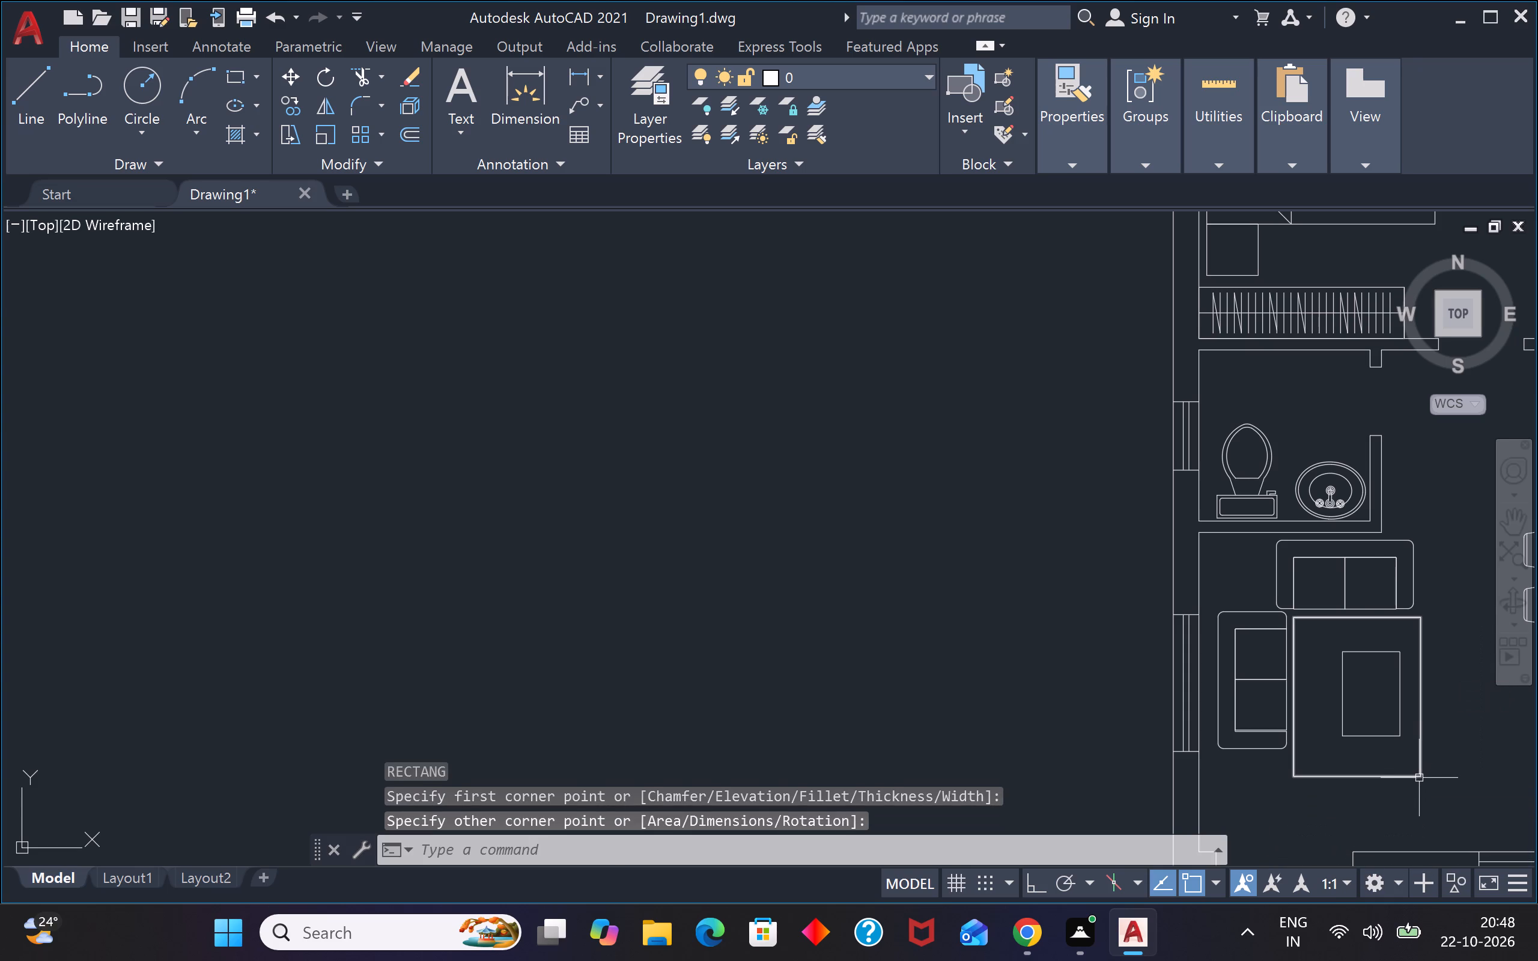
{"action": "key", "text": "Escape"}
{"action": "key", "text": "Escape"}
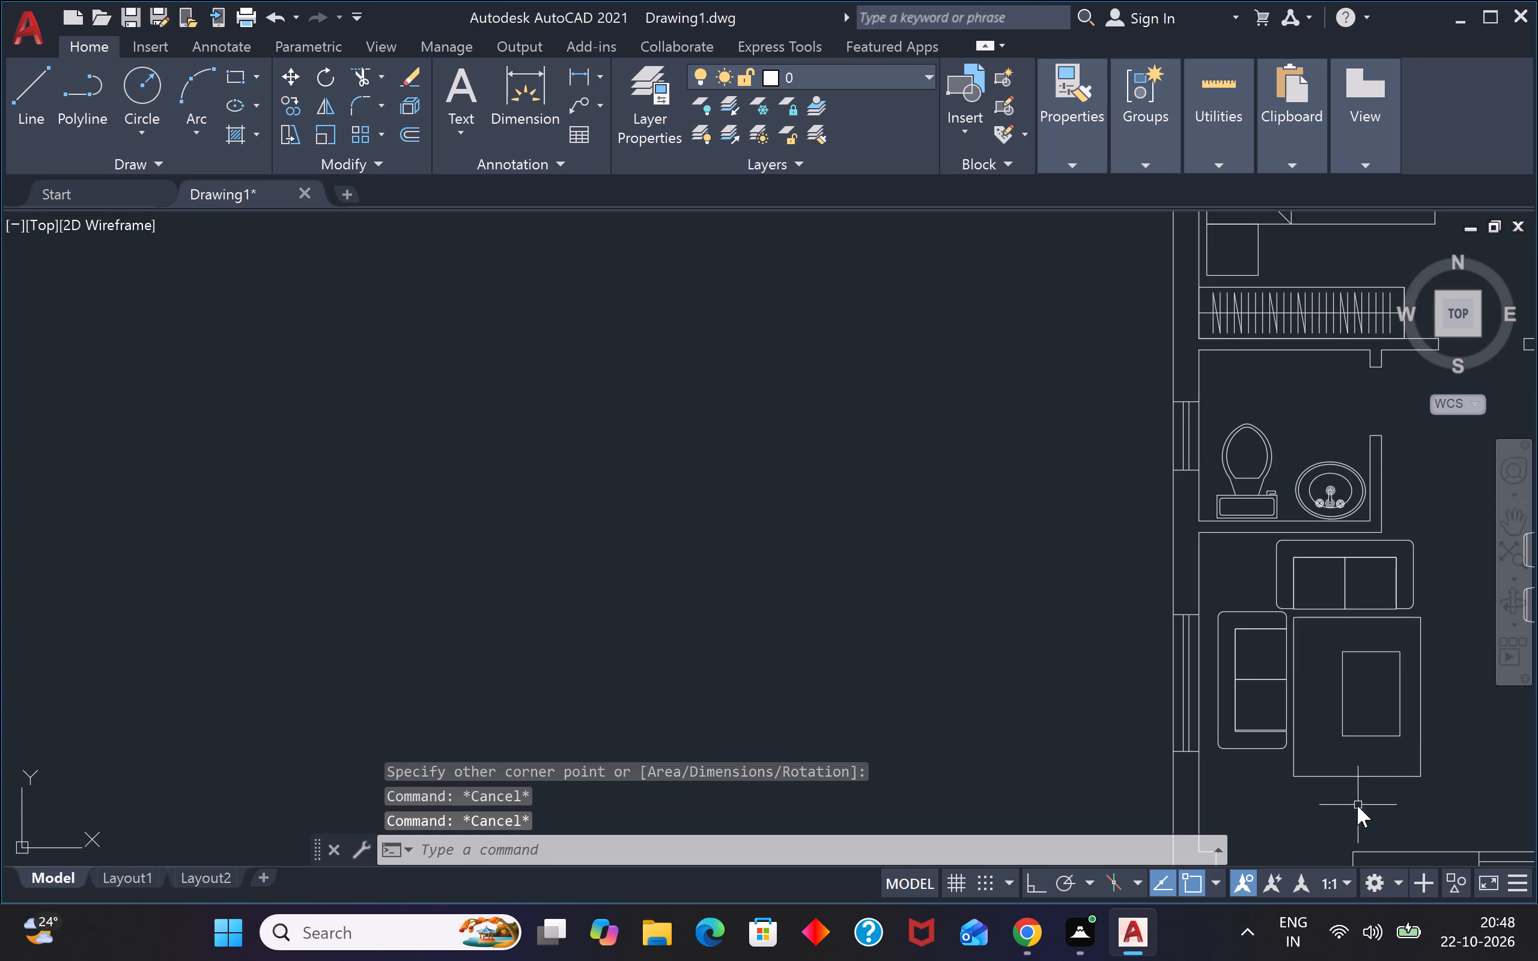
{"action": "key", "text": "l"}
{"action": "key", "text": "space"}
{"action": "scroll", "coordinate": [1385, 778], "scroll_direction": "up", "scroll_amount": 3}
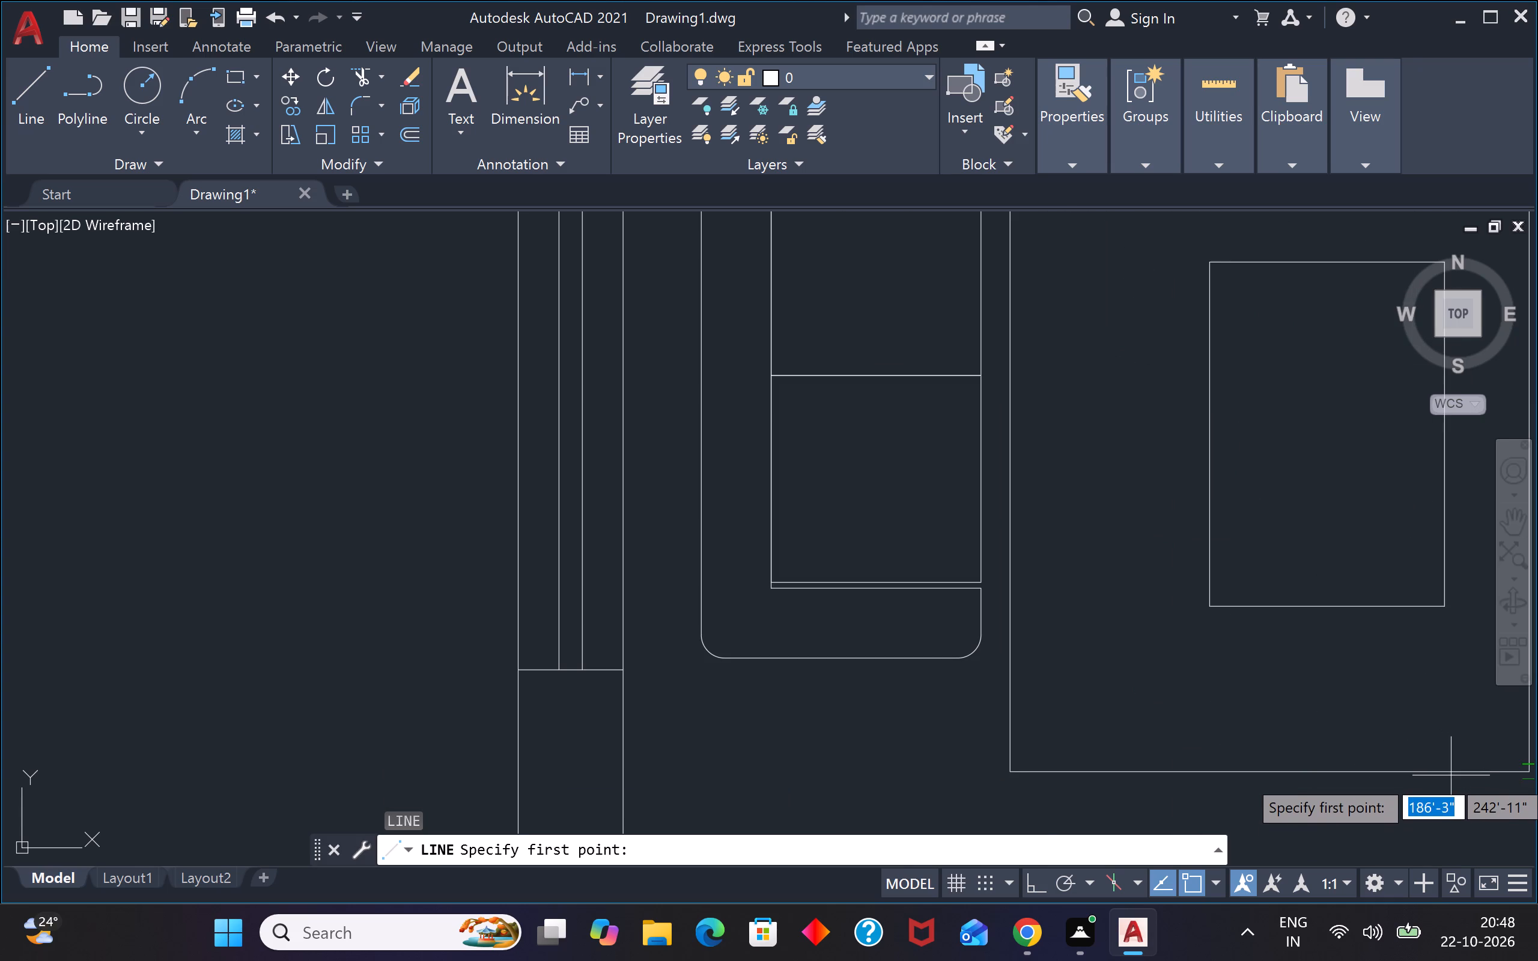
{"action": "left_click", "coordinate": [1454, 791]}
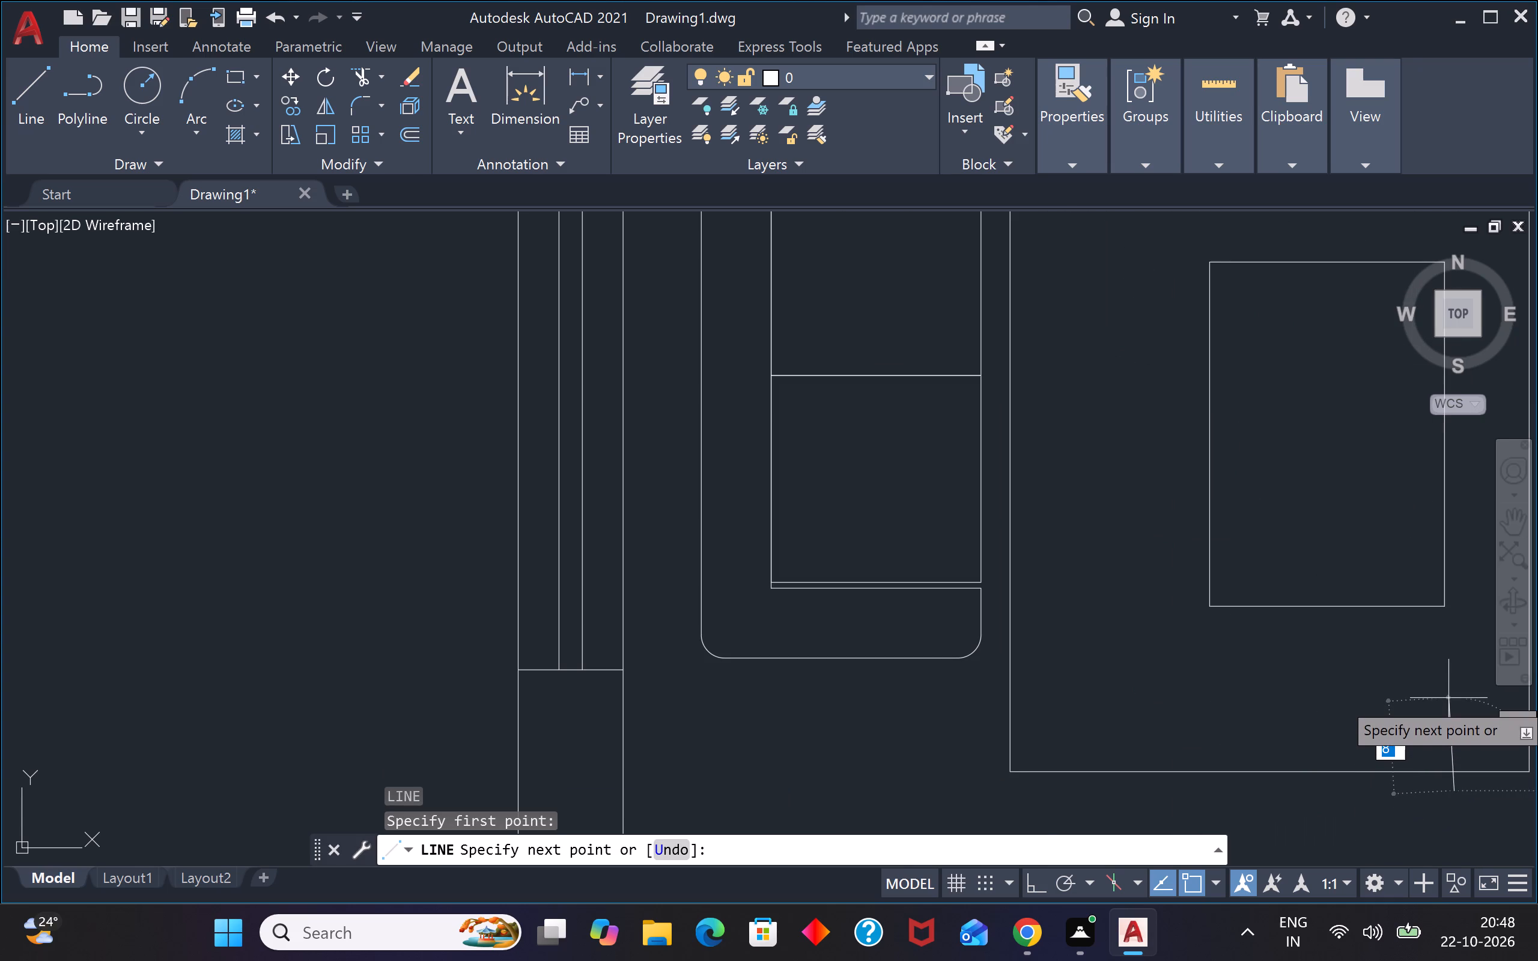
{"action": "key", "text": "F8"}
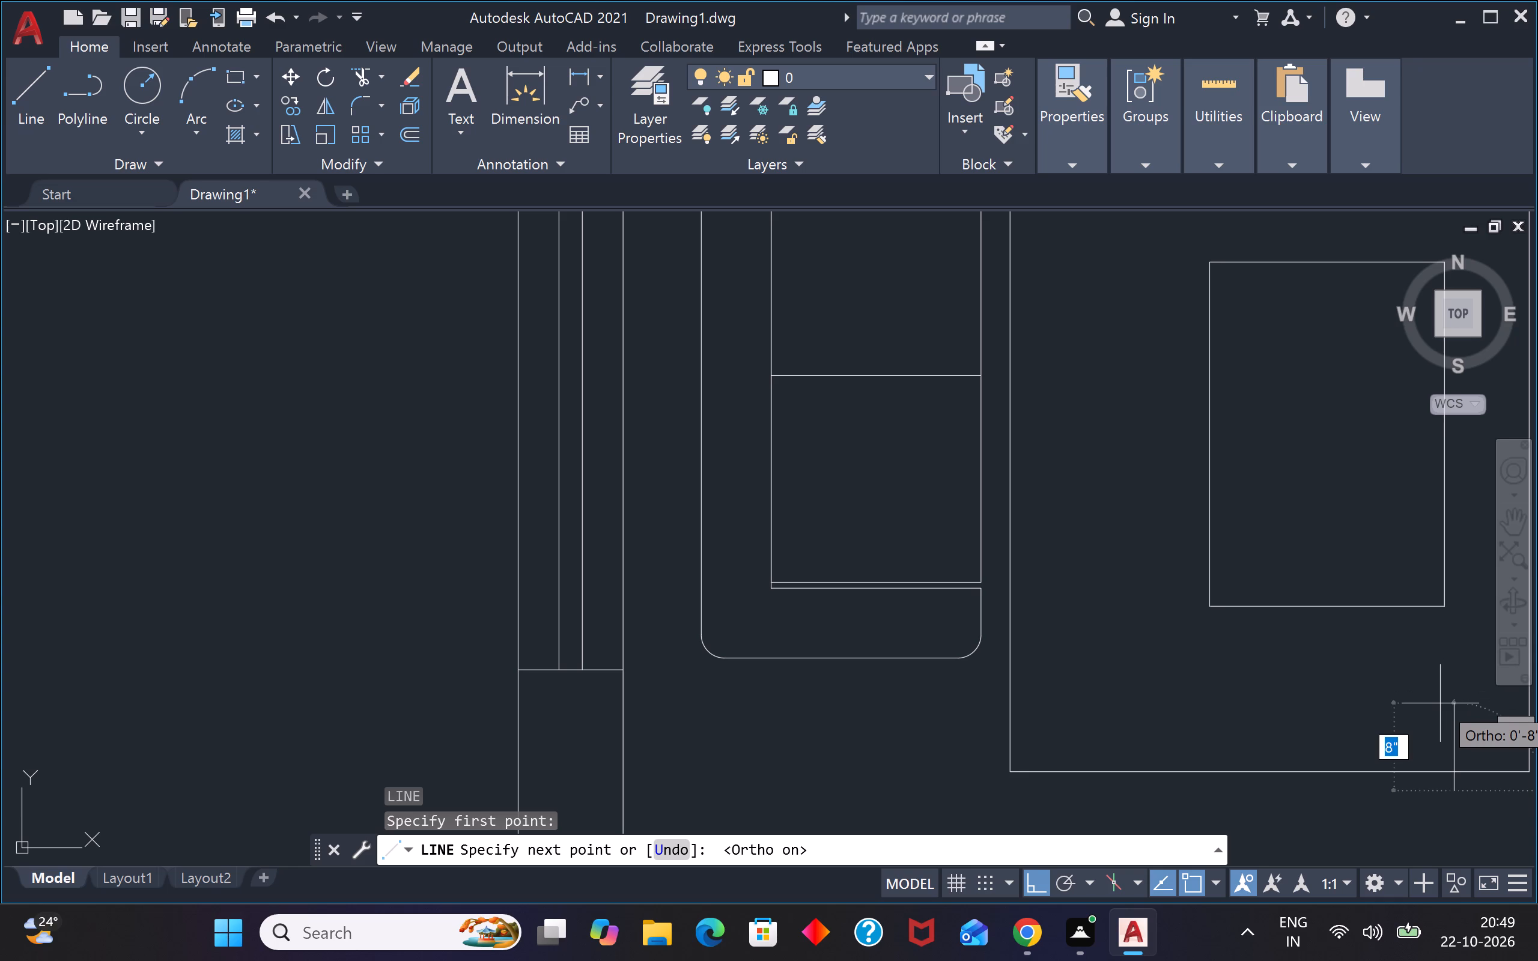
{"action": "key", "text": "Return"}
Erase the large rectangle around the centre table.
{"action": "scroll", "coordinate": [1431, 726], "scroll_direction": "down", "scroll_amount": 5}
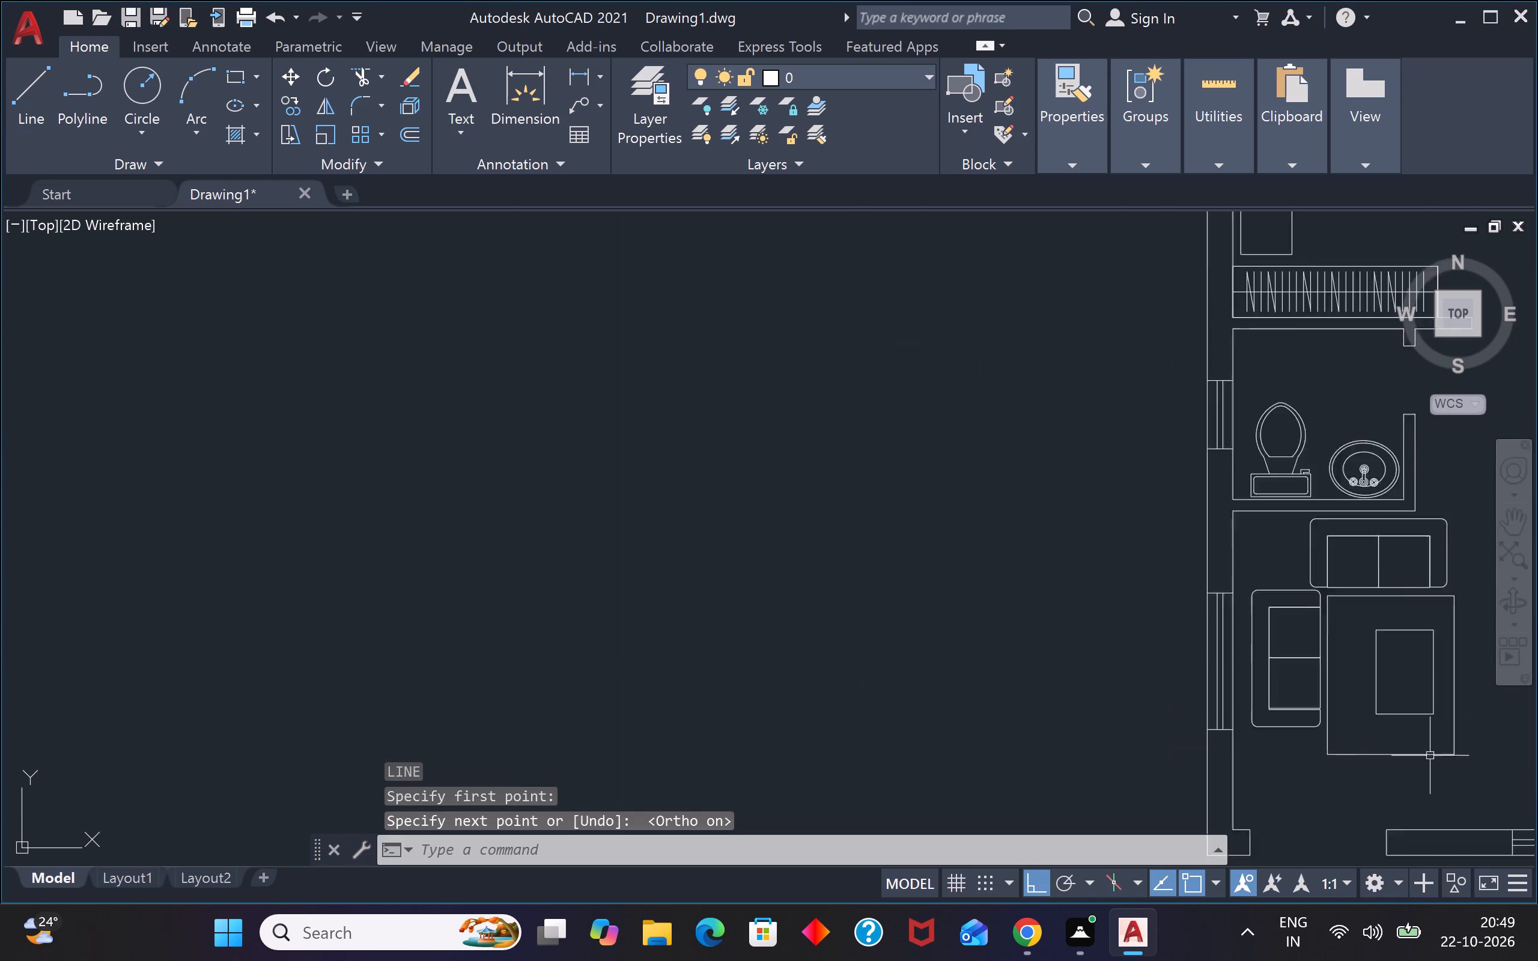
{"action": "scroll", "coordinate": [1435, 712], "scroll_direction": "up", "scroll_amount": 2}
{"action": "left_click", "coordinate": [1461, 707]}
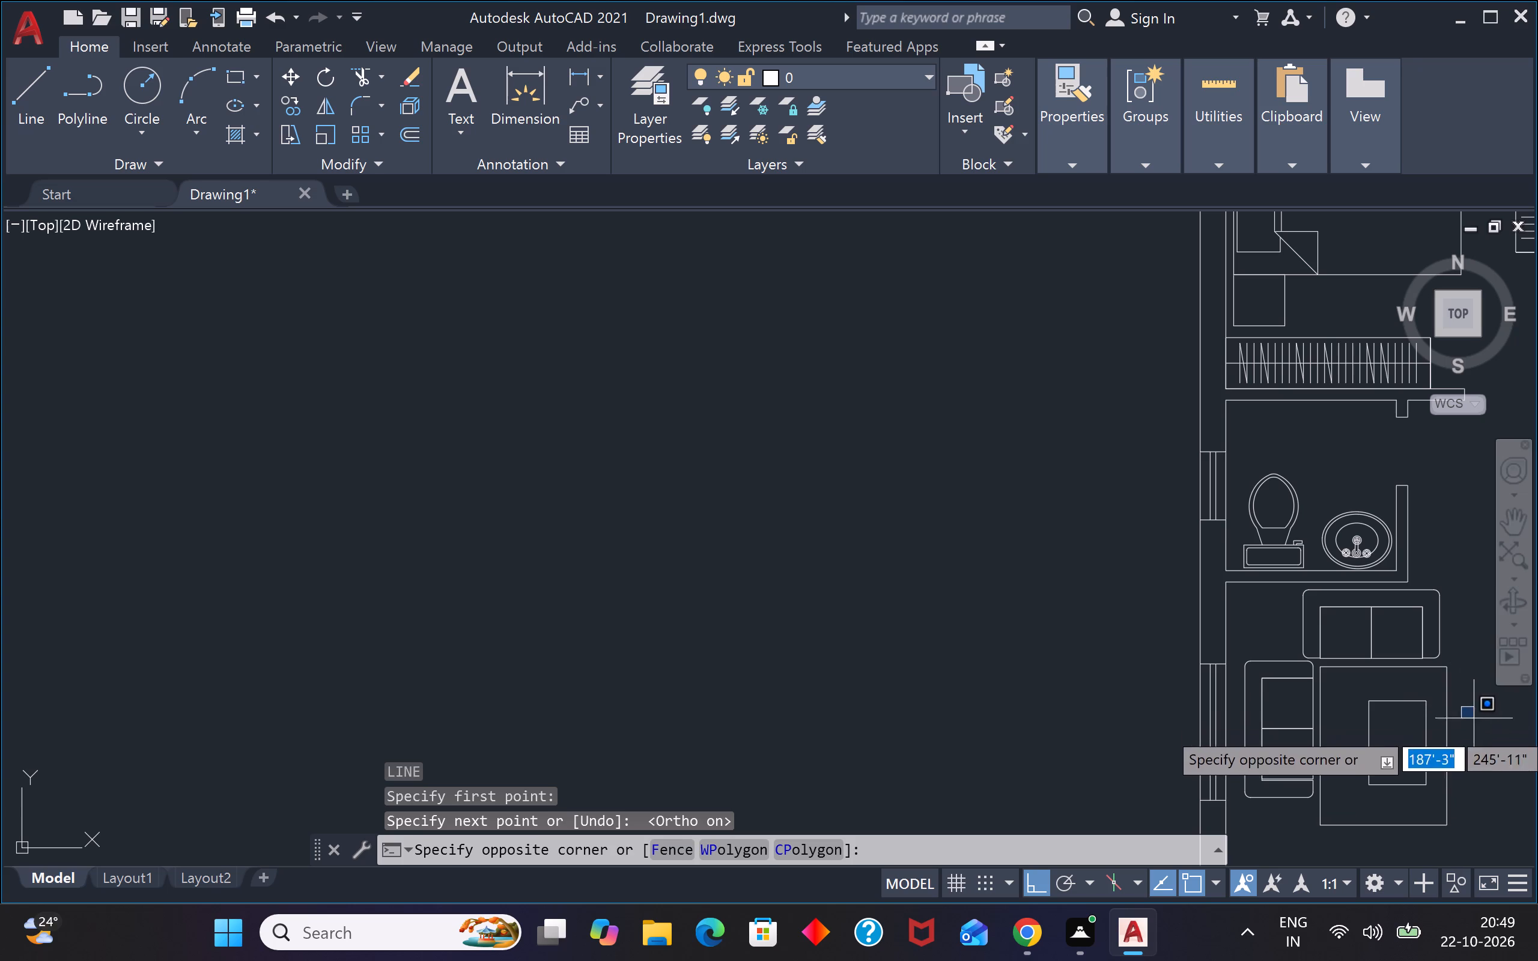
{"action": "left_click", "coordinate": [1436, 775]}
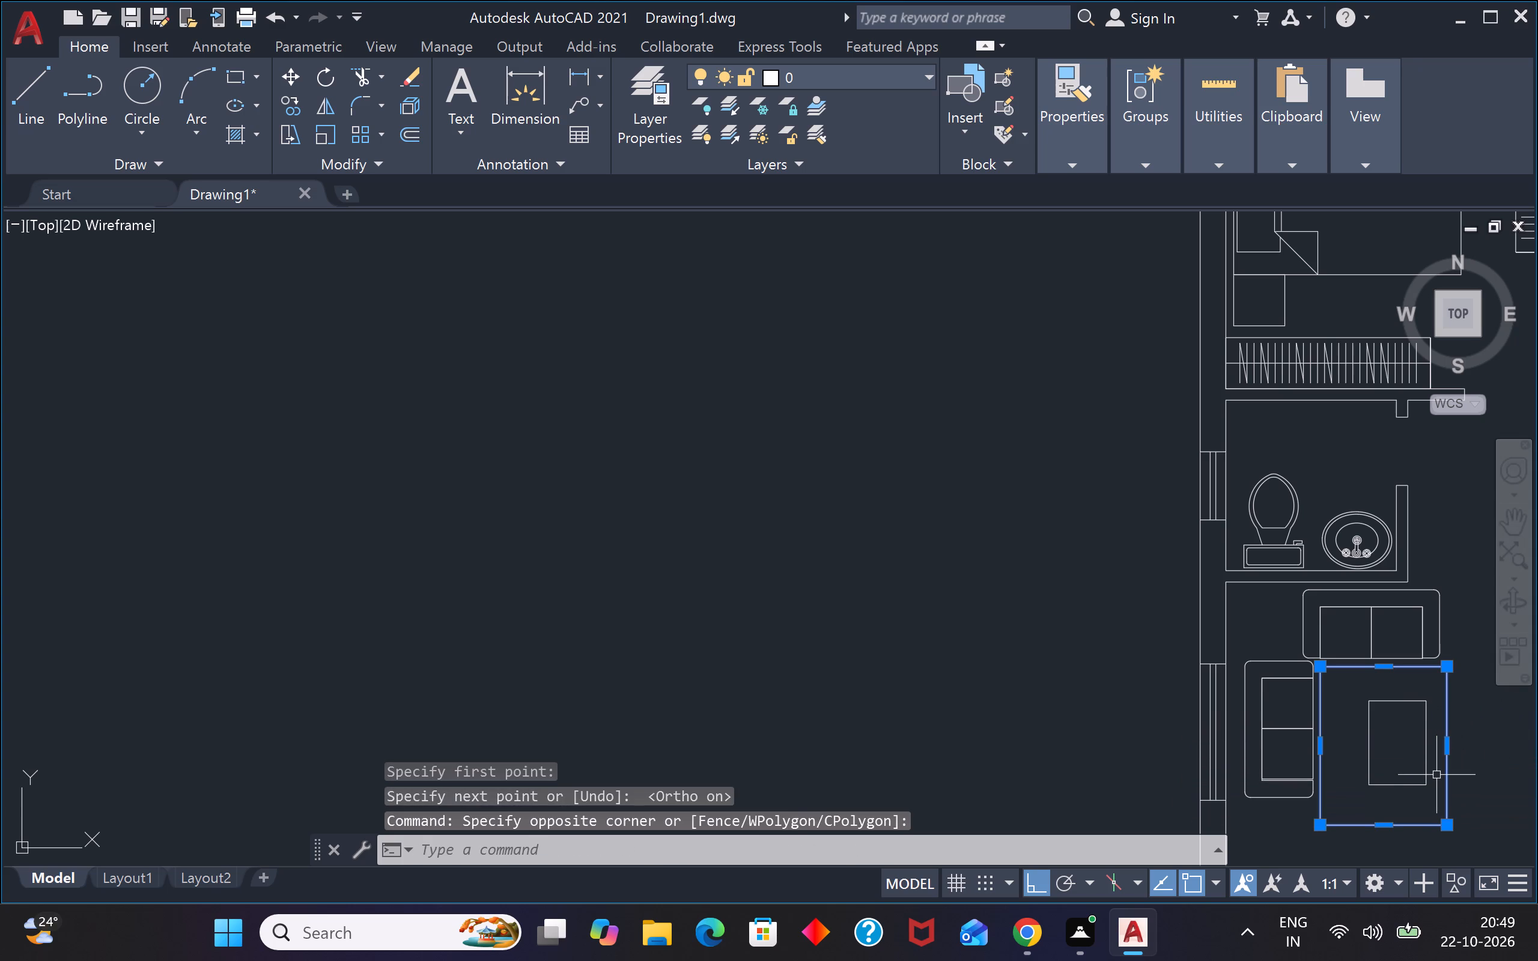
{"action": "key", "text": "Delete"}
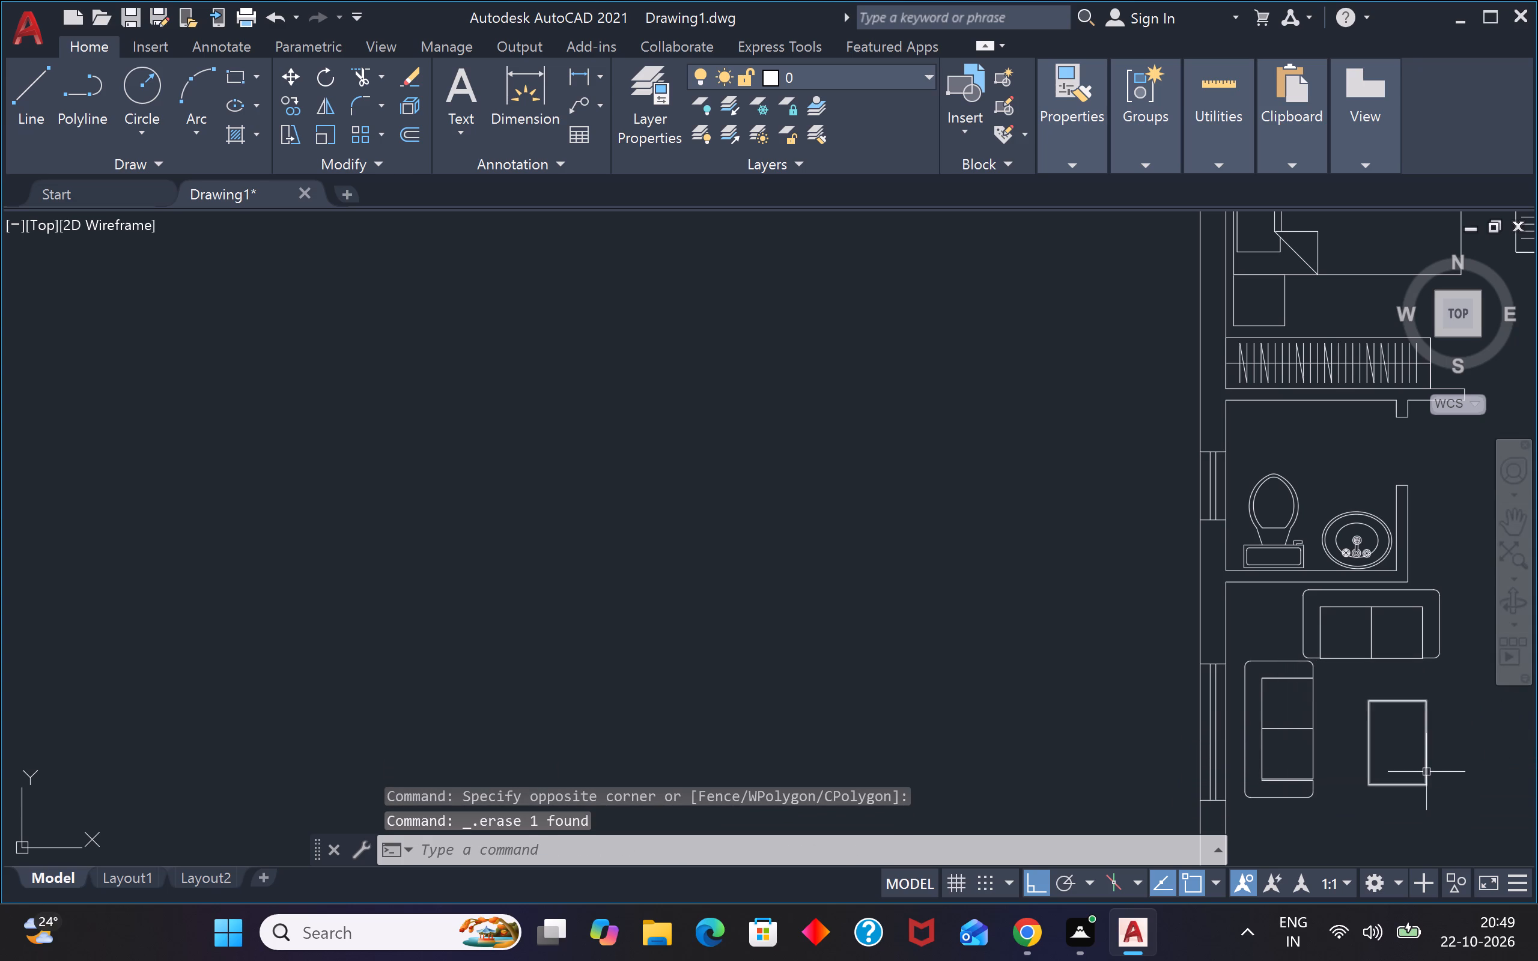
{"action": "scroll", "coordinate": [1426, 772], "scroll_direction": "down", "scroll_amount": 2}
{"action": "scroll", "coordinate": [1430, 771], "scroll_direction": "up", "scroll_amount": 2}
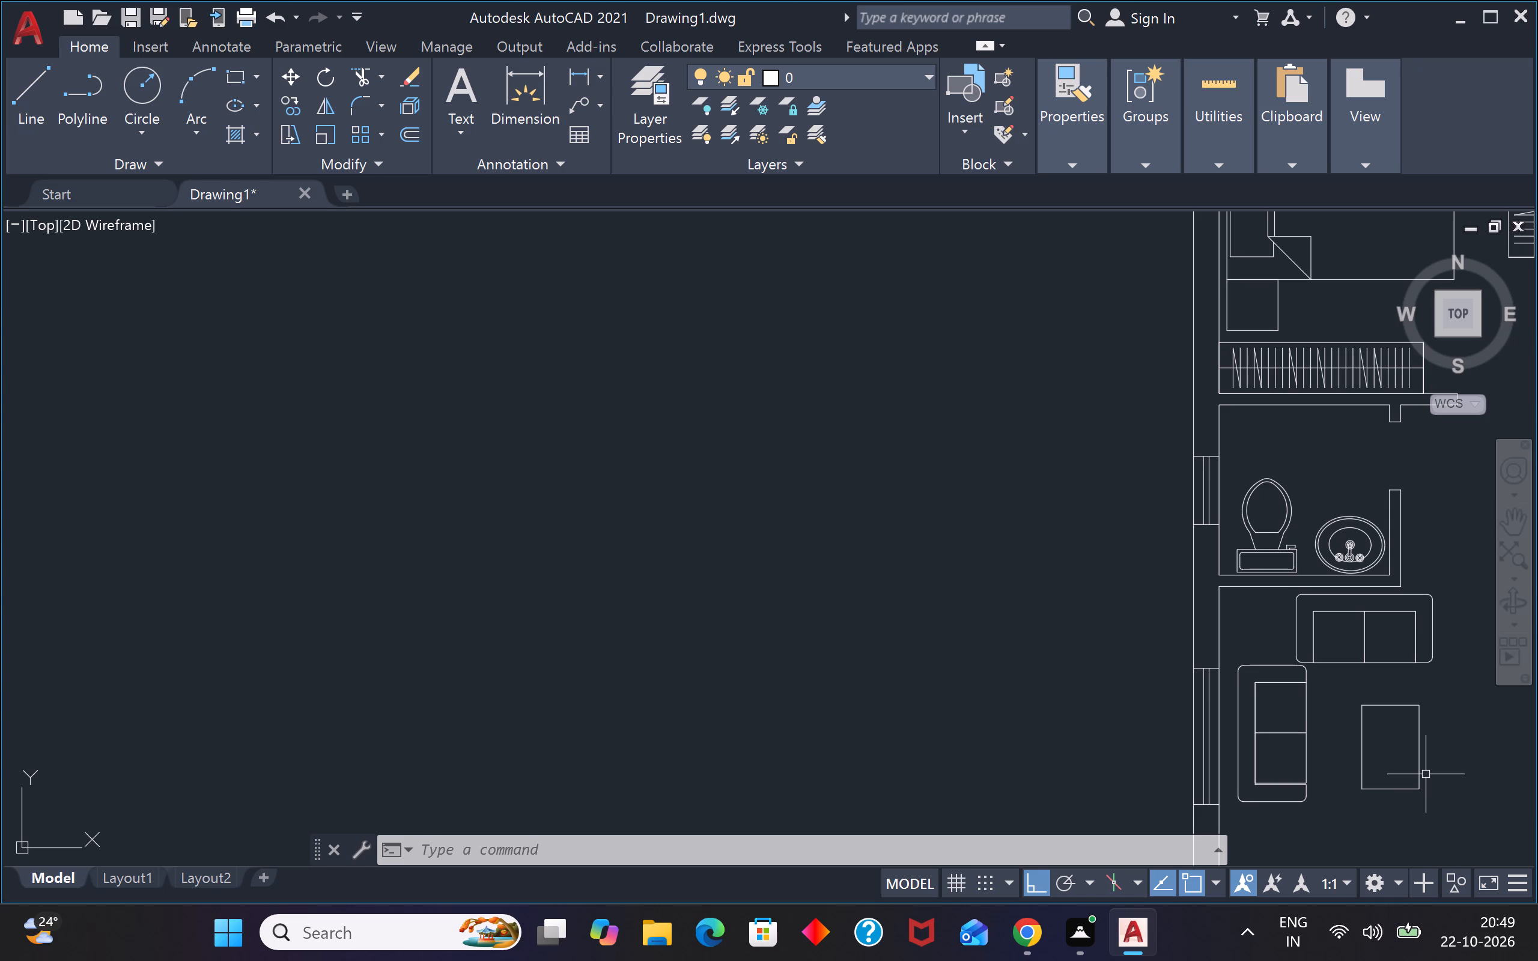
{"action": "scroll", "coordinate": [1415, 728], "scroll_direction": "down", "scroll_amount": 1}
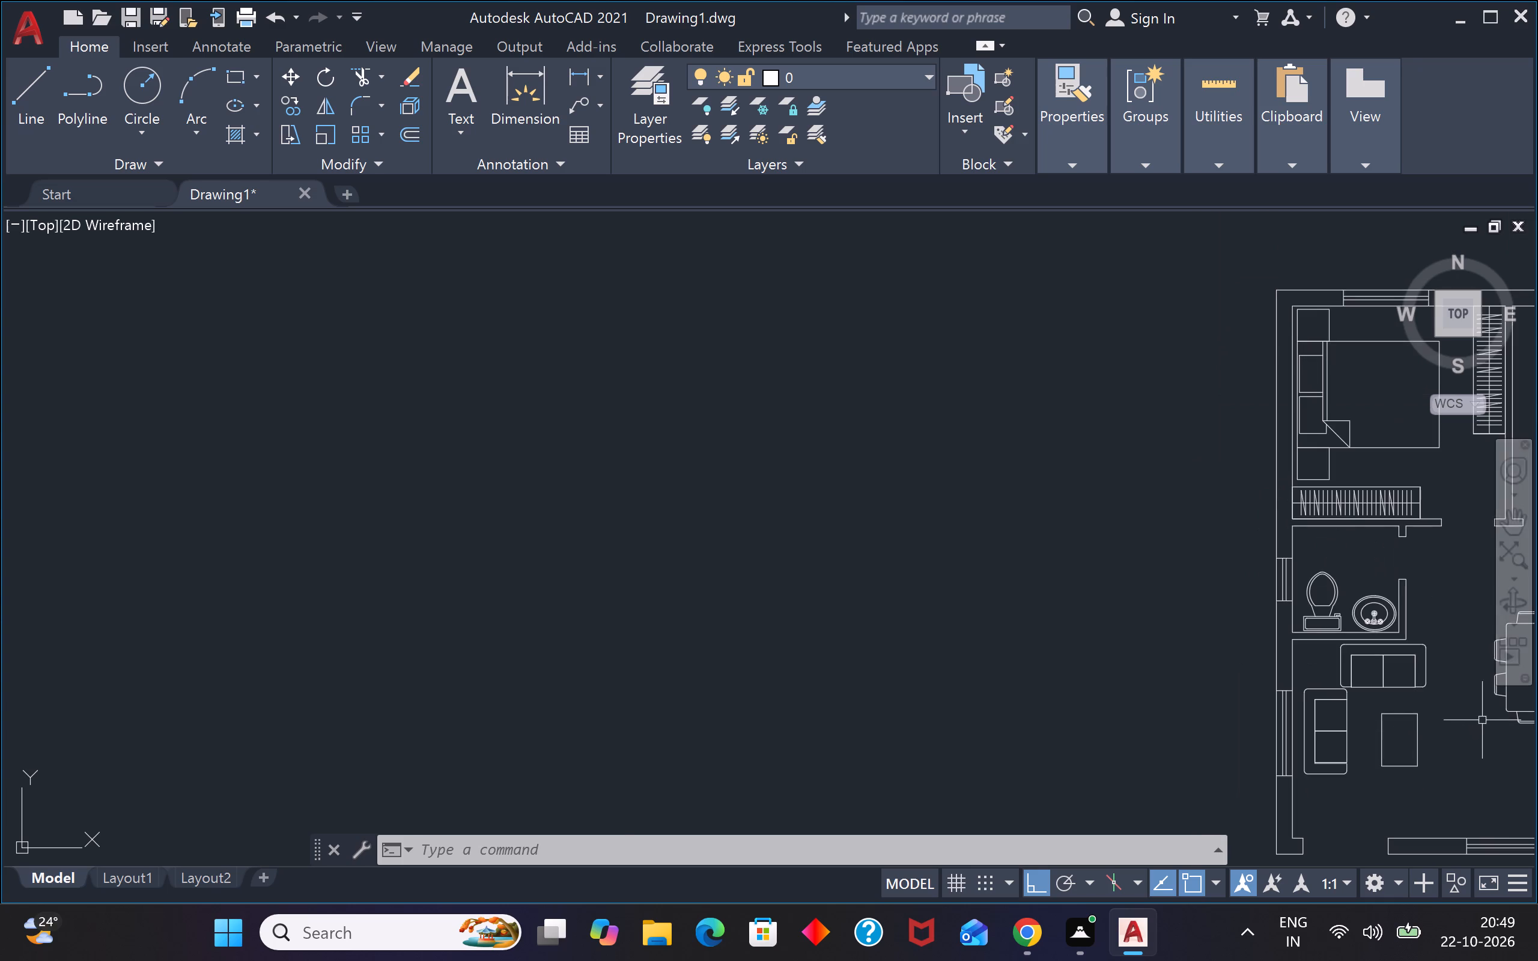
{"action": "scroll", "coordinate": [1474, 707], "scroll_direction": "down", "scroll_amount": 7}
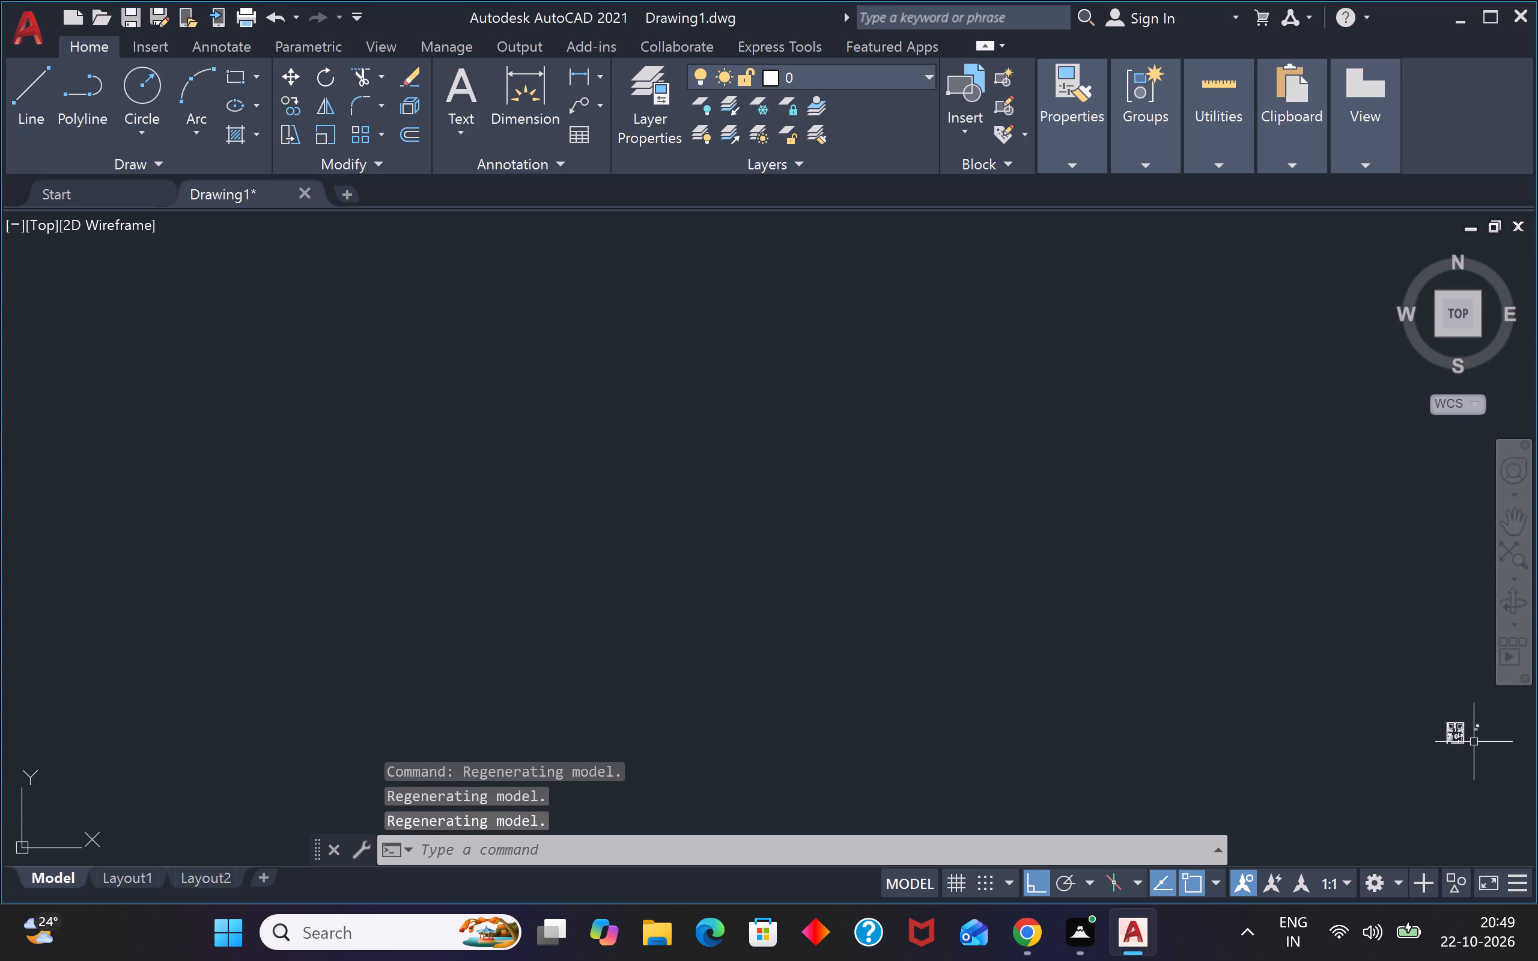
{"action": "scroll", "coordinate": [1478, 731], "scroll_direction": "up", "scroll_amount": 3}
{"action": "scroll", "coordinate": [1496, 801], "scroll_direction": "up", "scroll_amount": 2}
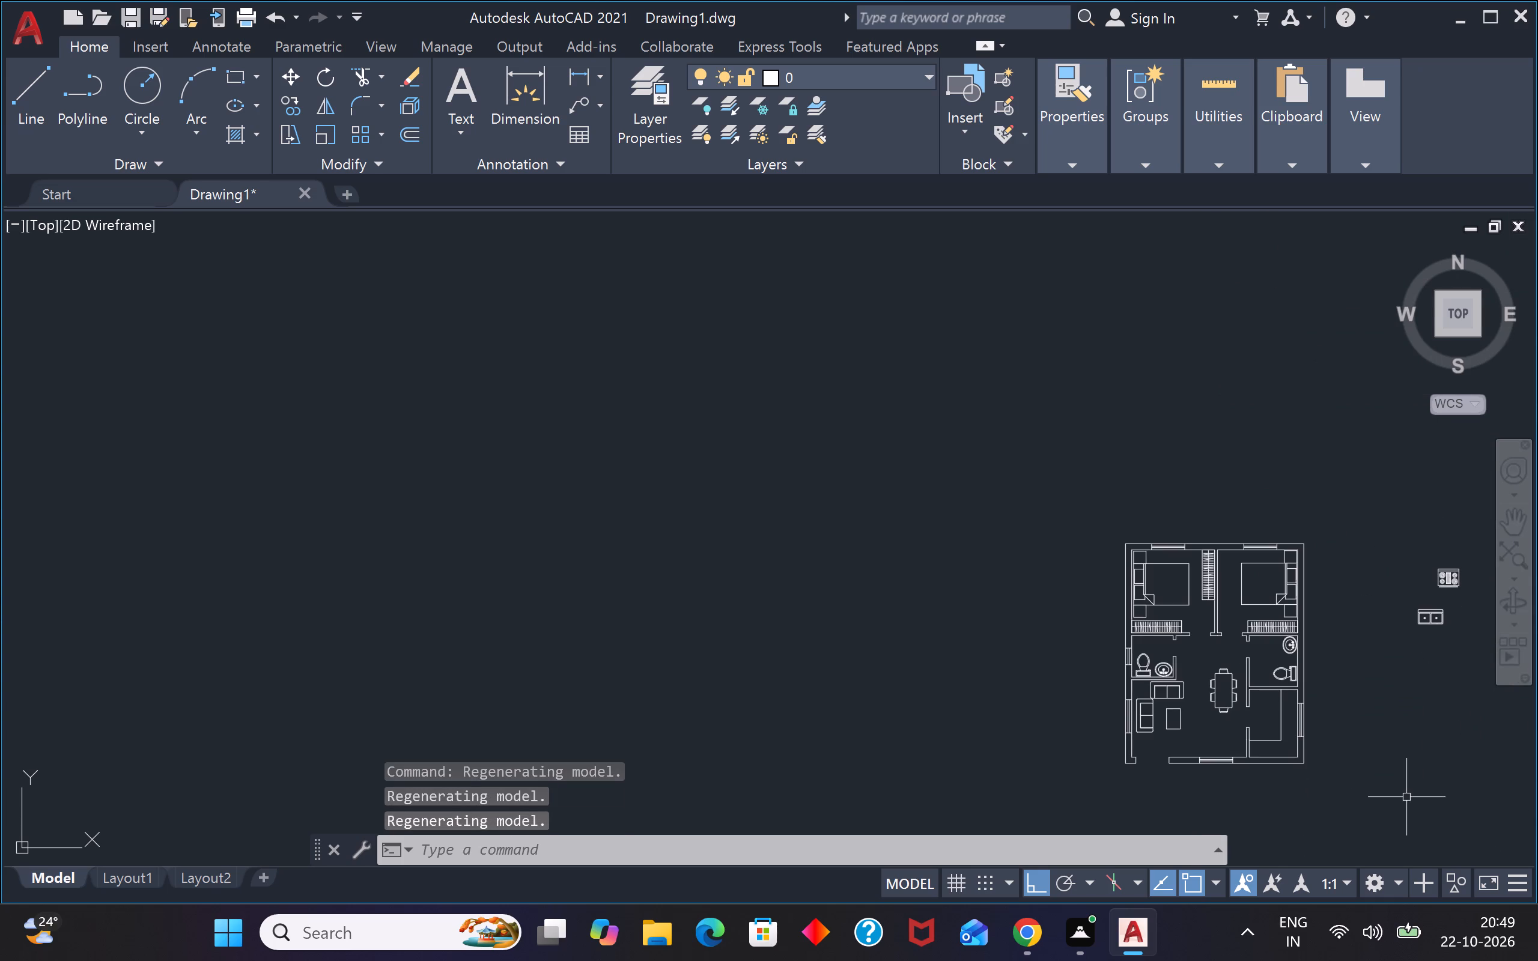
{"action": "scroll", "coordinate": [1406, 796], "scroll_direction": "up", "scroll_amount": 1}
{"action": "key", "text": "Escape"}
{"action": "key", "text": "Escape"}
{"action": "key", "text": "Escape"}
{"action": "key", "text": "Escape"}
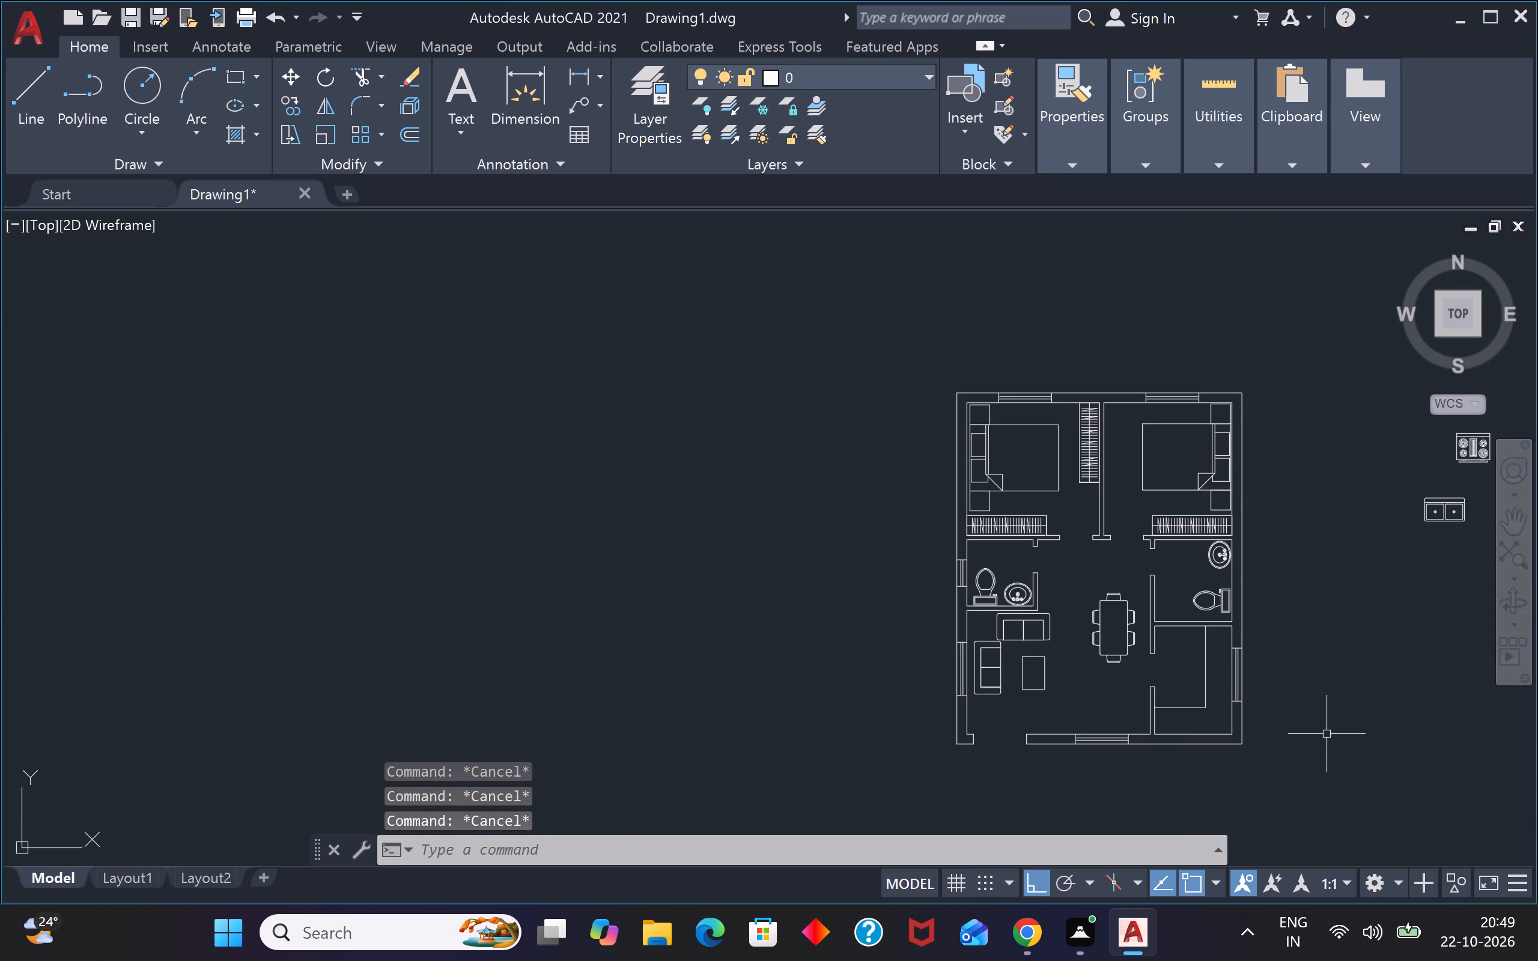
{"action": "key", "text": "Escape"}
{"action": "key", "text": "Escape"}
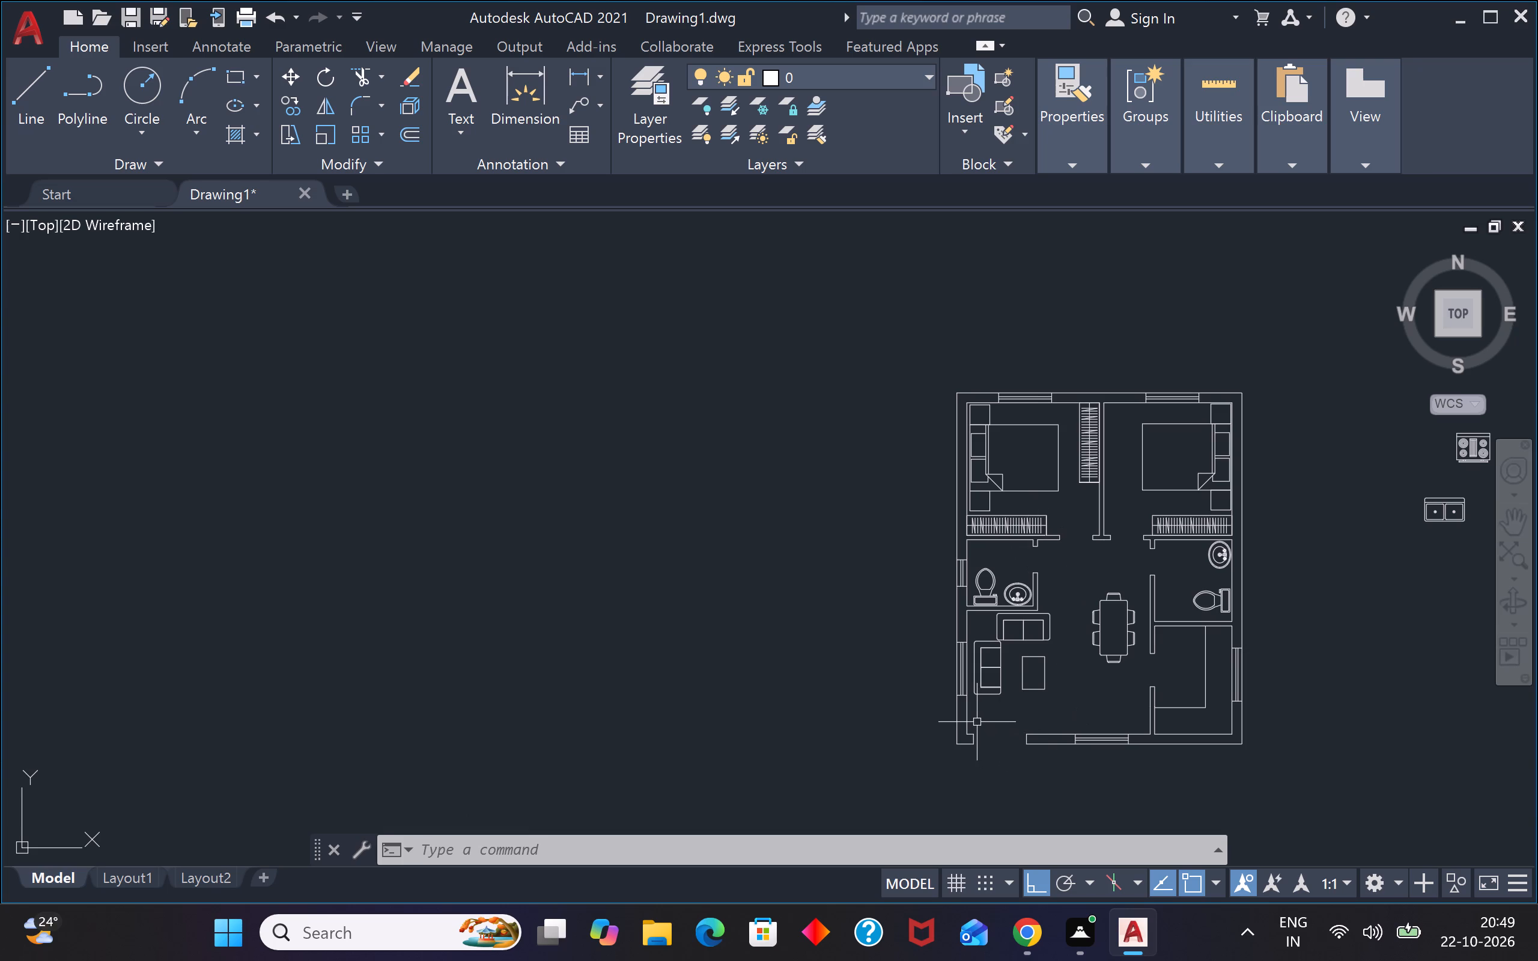
Place three Door - Imperial blocks from the Architectural tool palette in a row in the empty area west of the floor plan.
{"action": "key", "text": "ctrl+3"}
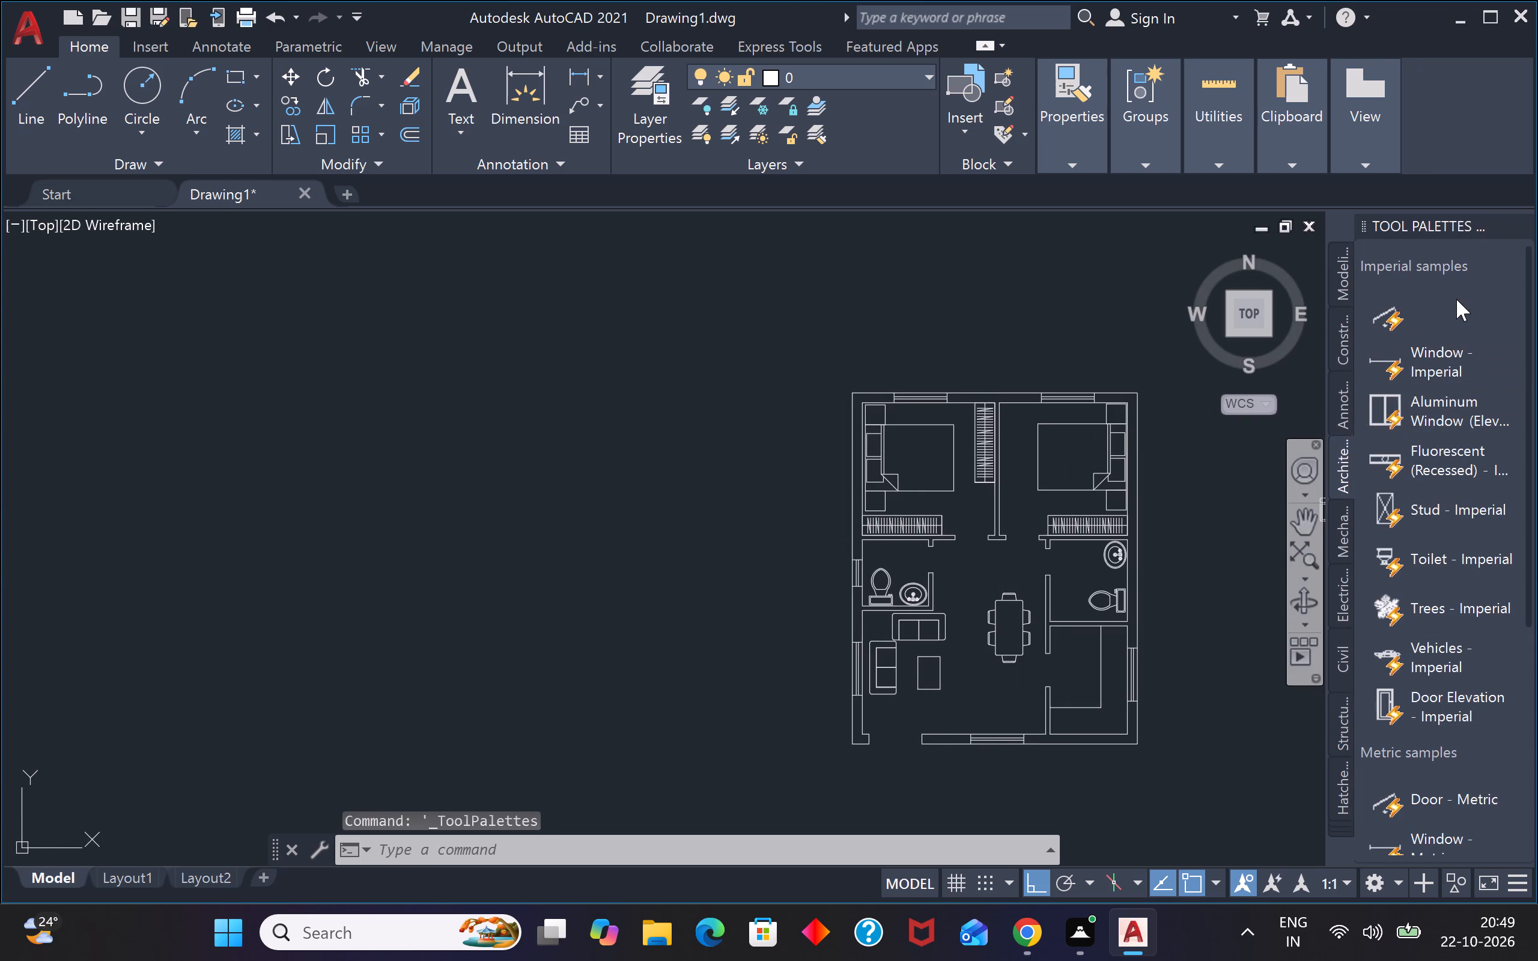
{"action": "left_click_drag", "start_coordinate": [1465, 317], "coordinate": [652, 459]}
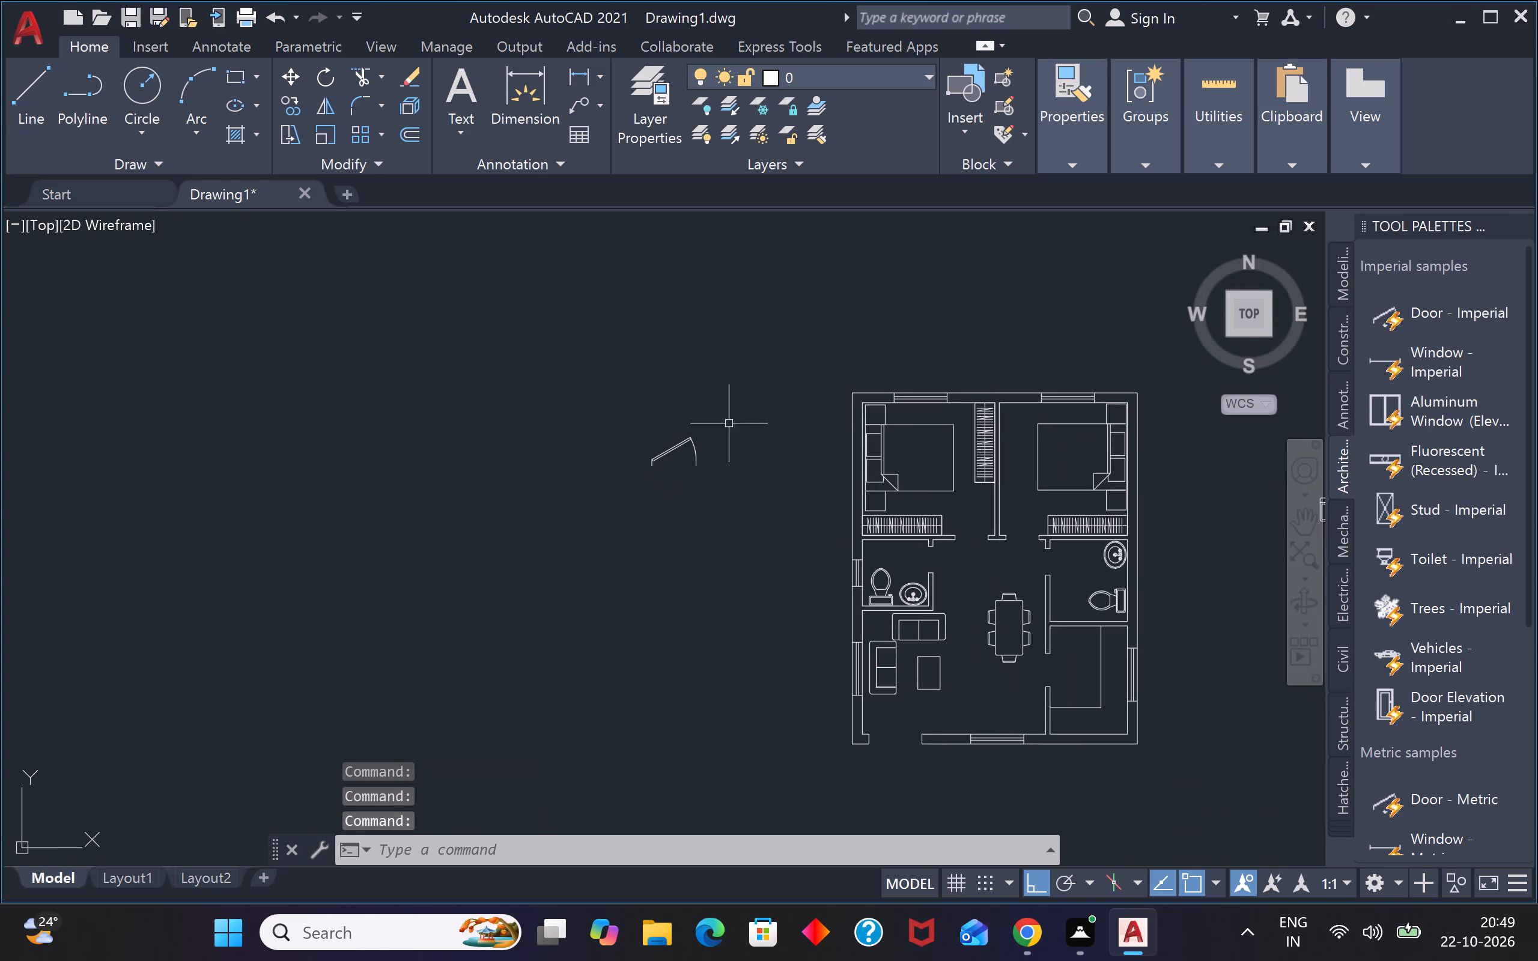
{"action": "left_click_drag", "start_coordinate": [1442, 312], "coordinate": [655, 459]}
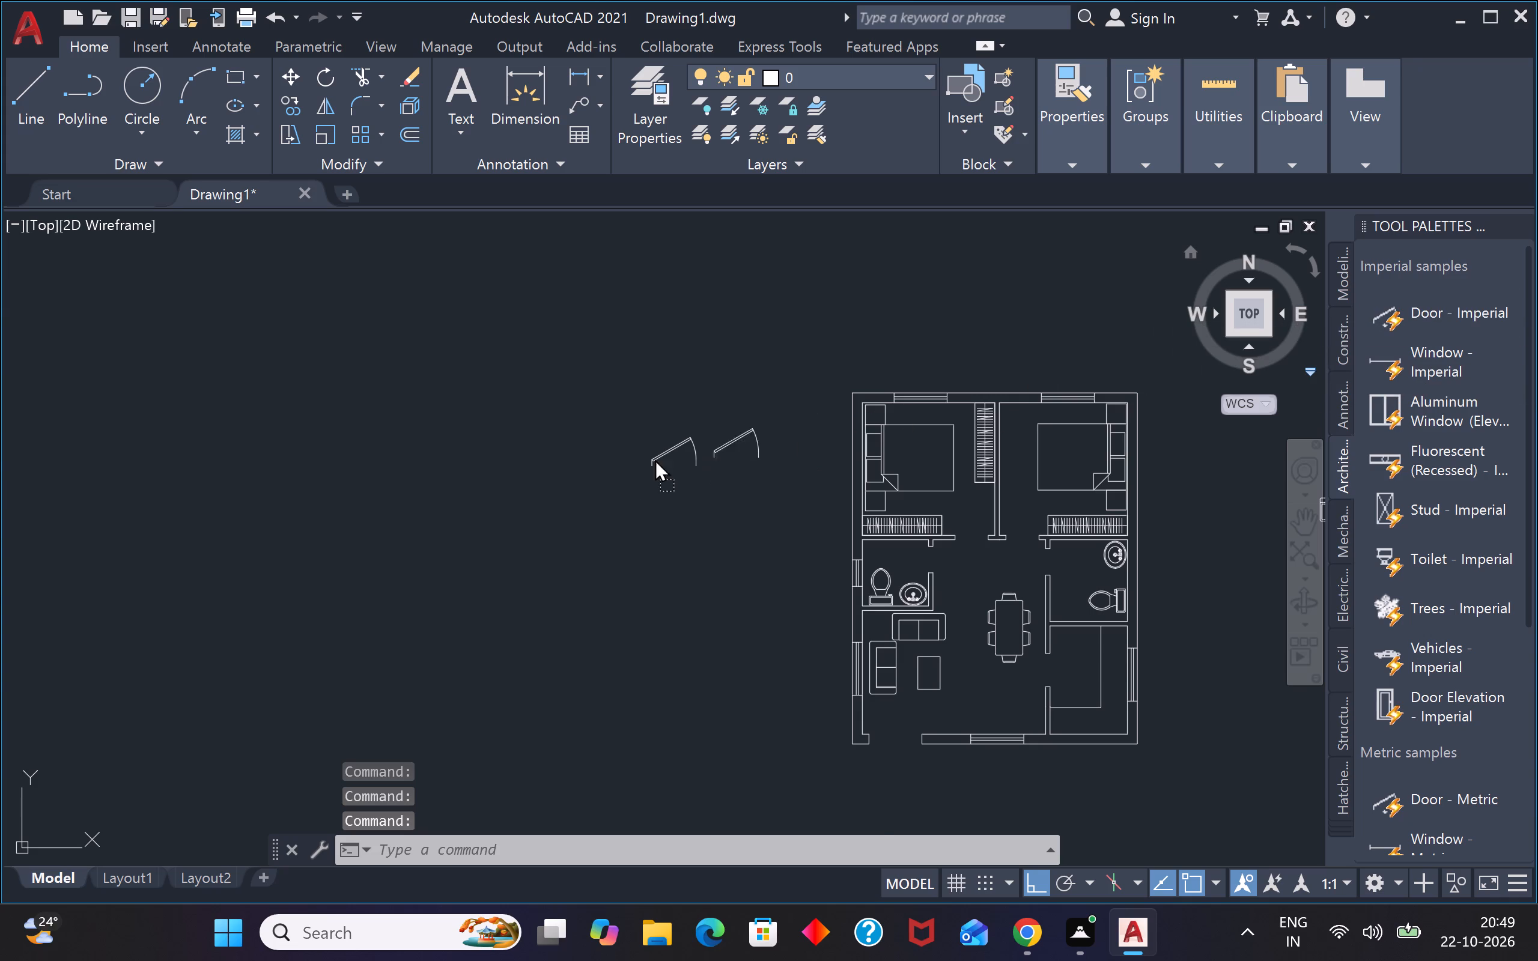
{"action": "left_click_drag", "start_coordinate": [655, 459], "coordinate": [583, 458]}
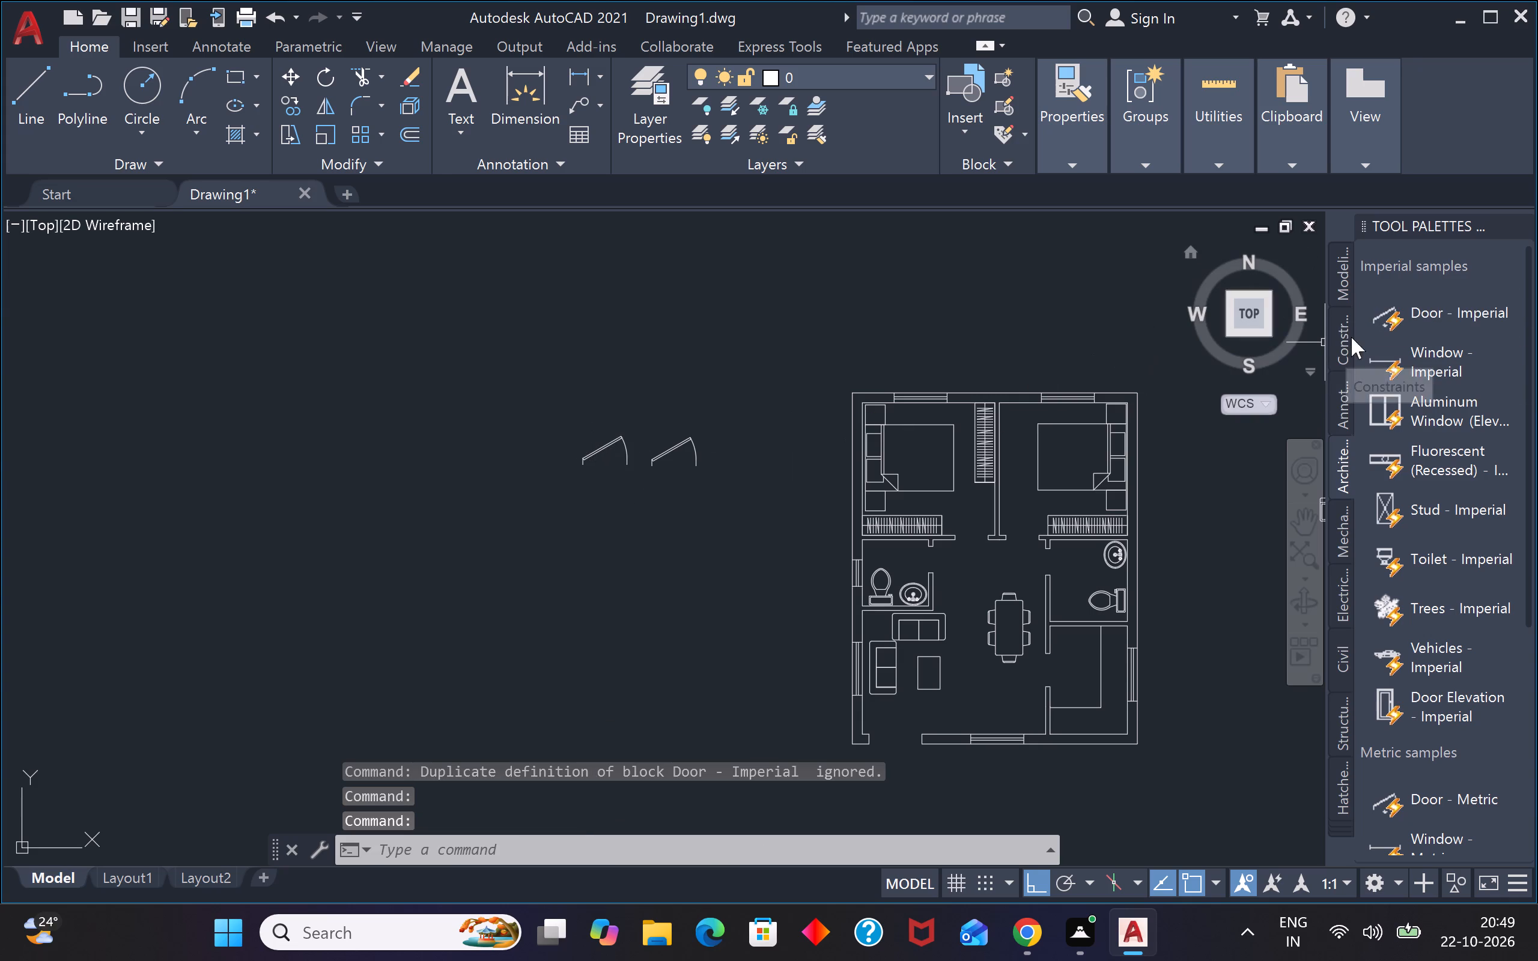
{"action": "left_click_drag", "start_coordinate": [1396, 312], "coordinate": [502, 462]}
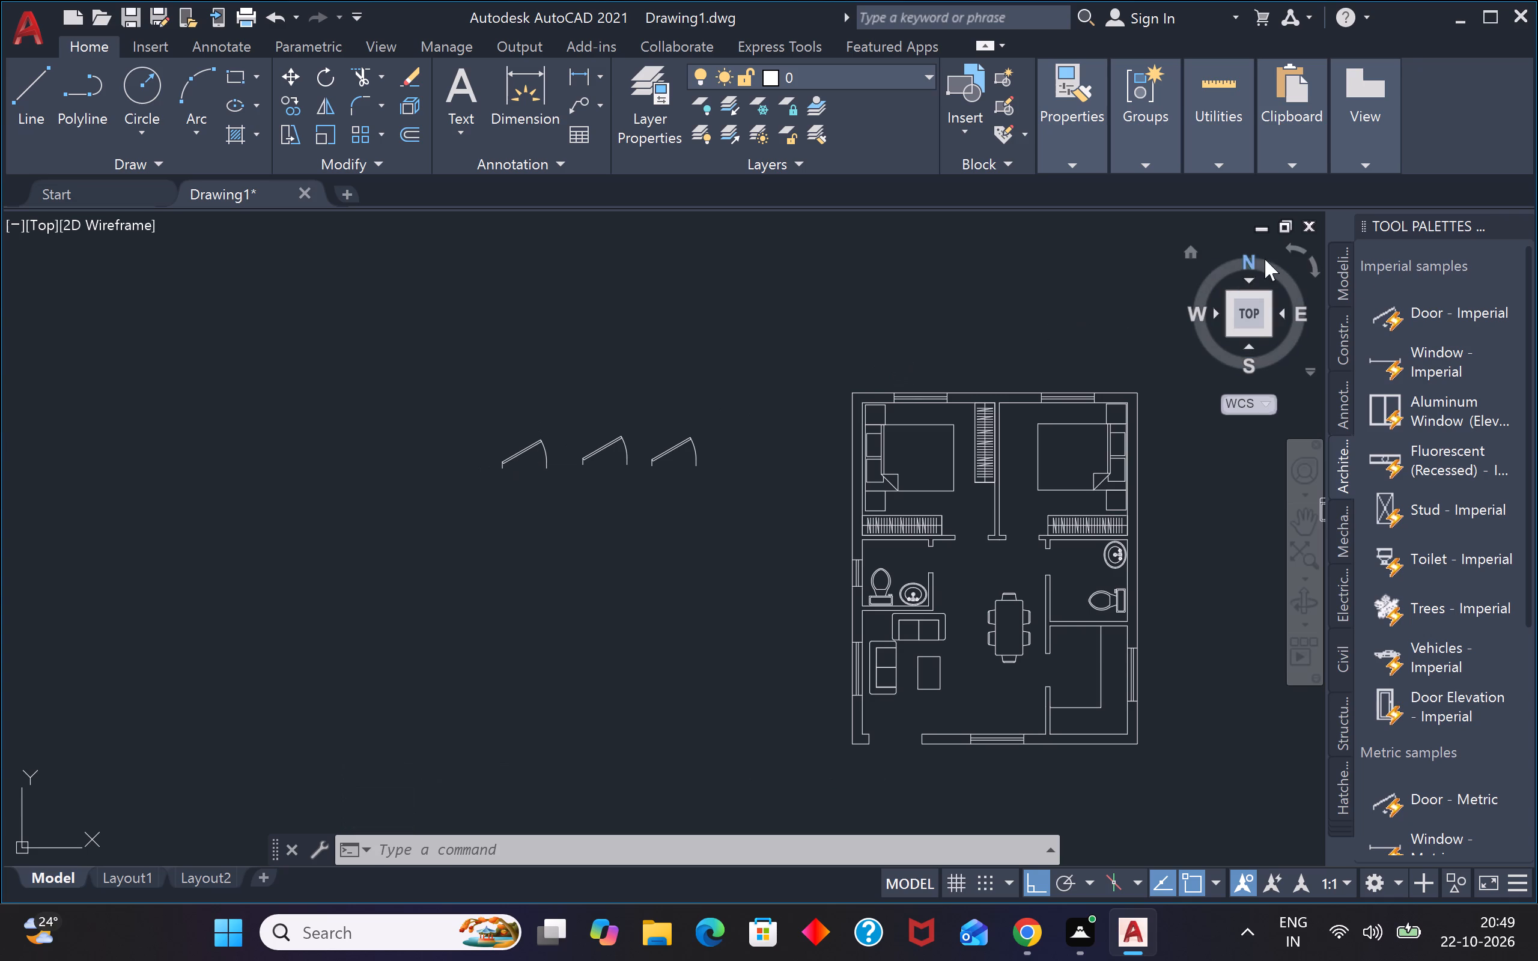
{"action": "left_click", "coordinate": [1512, 222]}
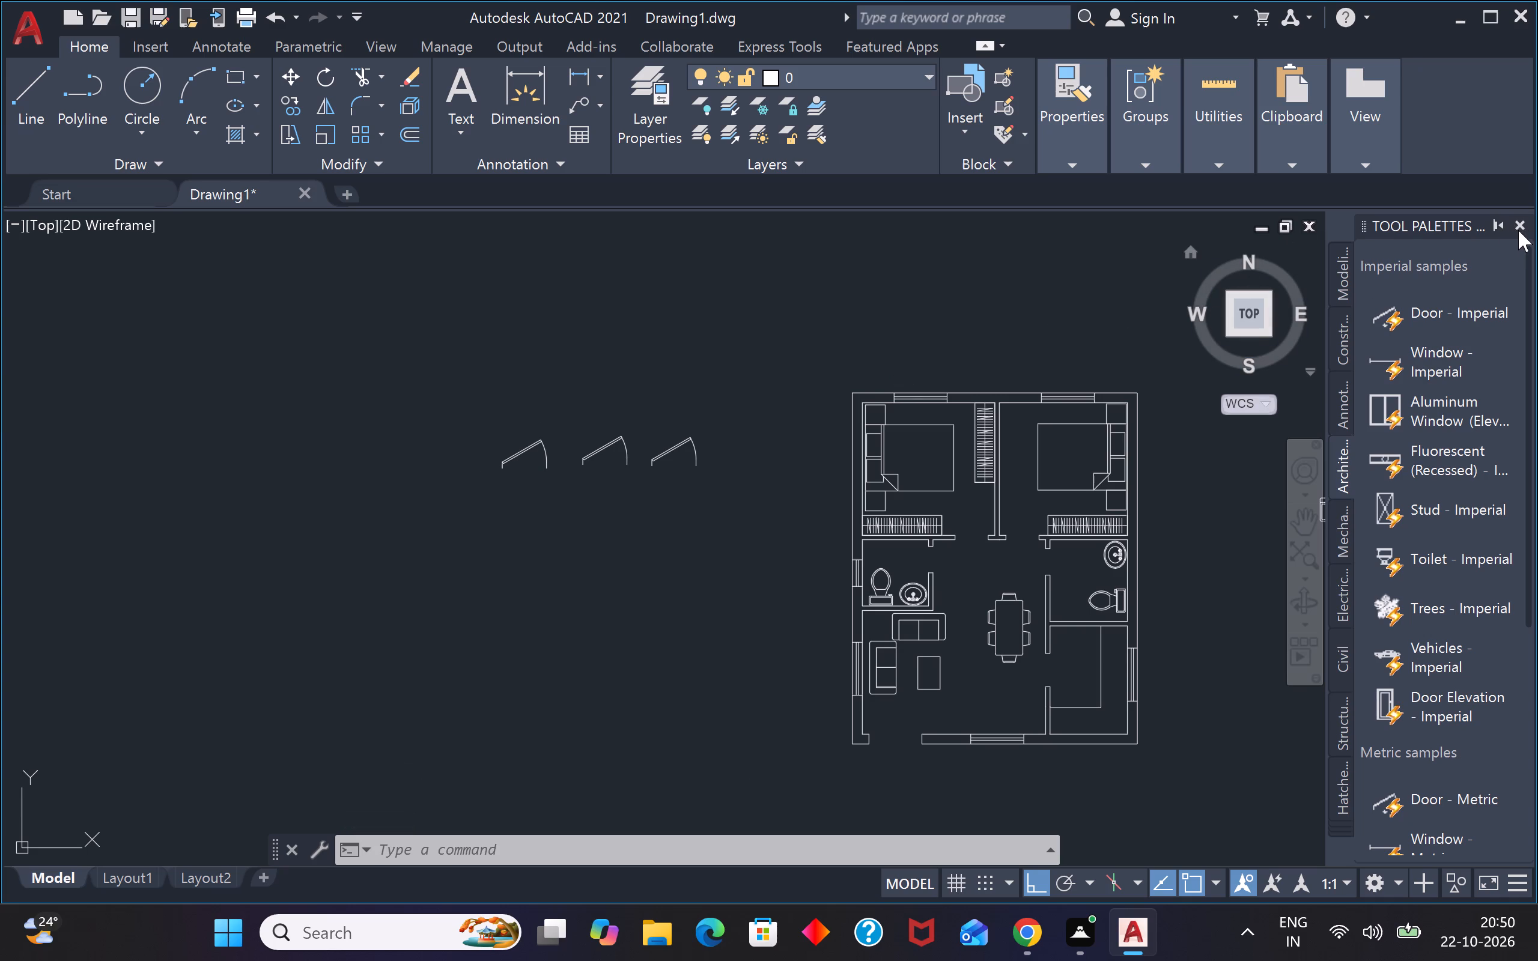
{"action": "left_click", "coordinate": [1518, 229]}
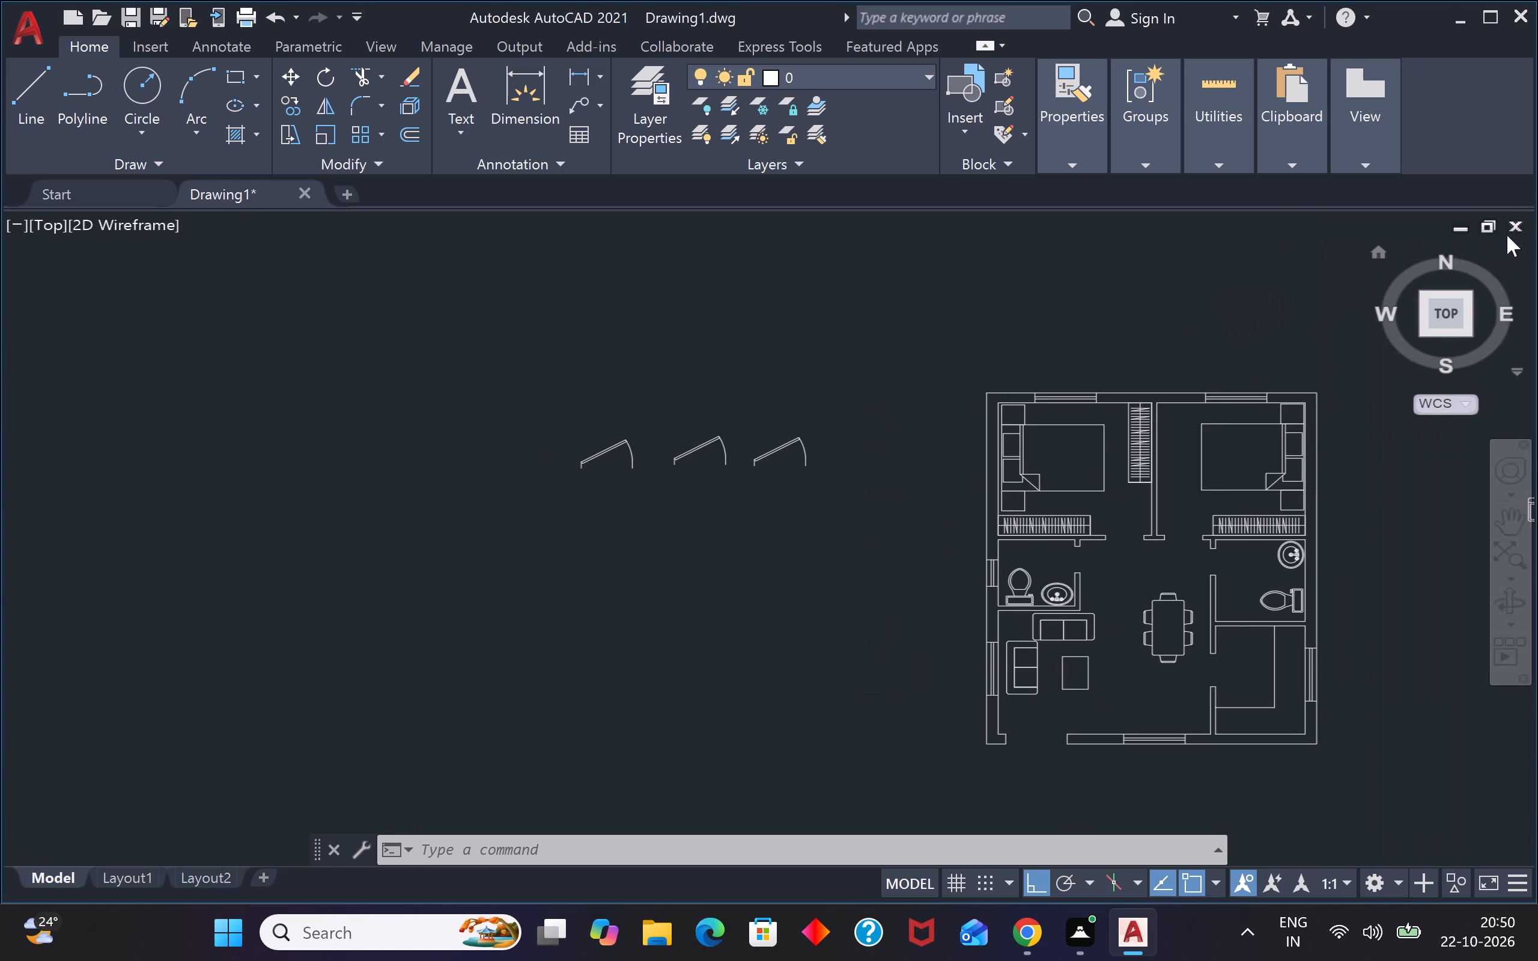
Use Quick measure to check the door openings and wall distances across the bedrooms, bathrooms and living area.
{"action": "left_click", "coordinate": [1199, 115]}
{"action": "left_click", "coordinate": [1237, 207]}
{"action": "scroll", "coordinate": [1126, 523], "scroll_direction": "up", "scroll_amount": 2}
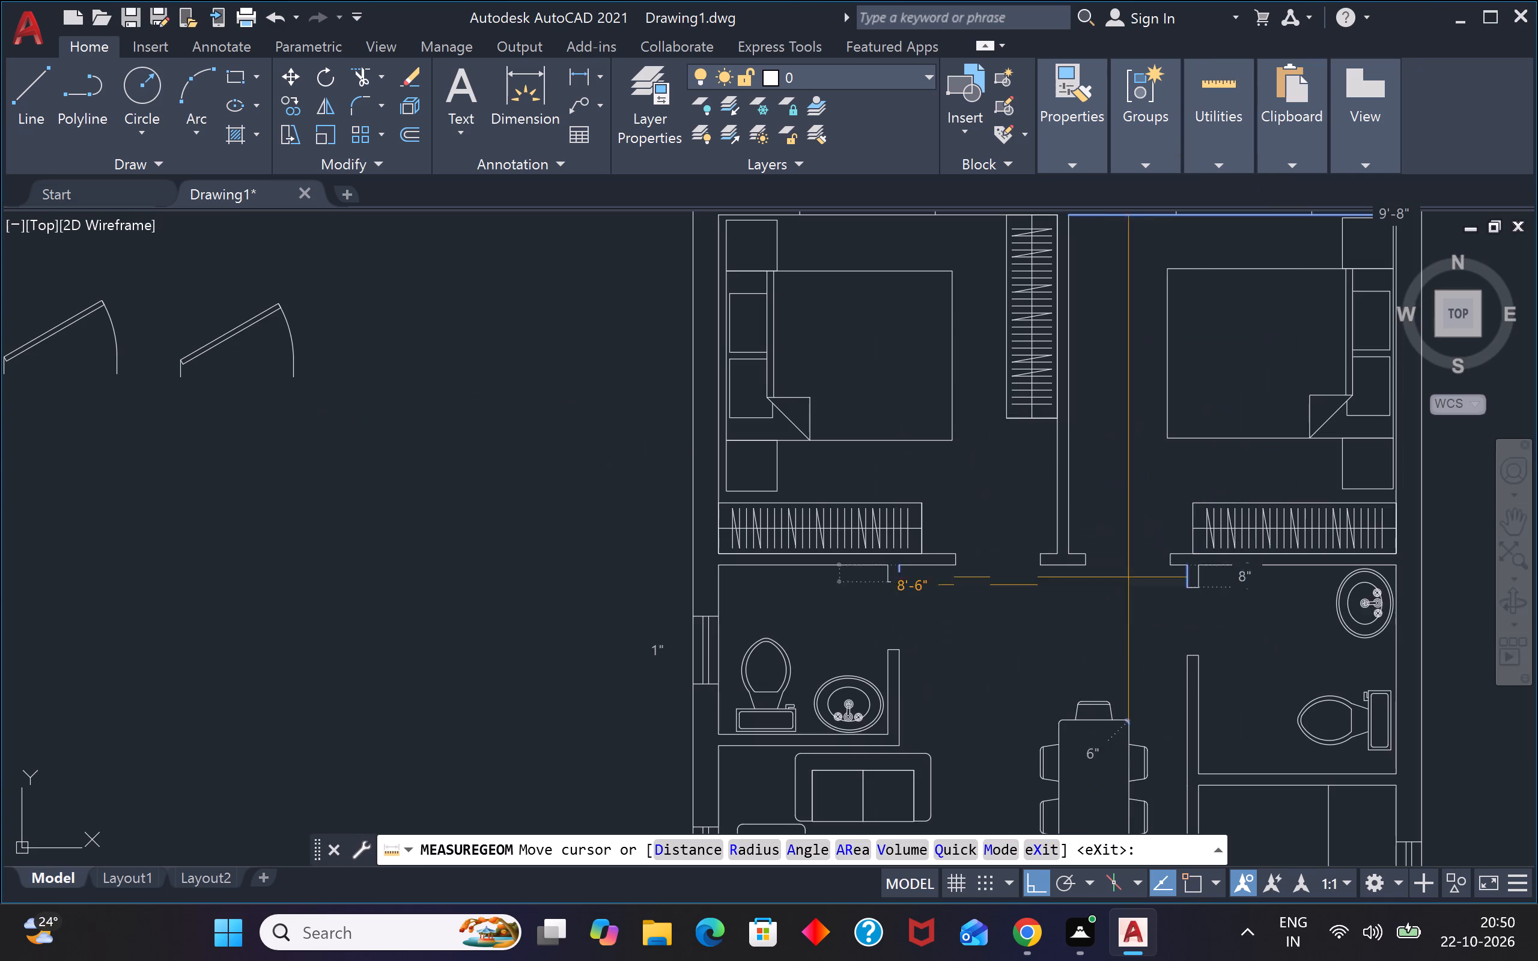
{"action": "scroll", "coordinate": [1056, 571], "scroll_direction": "down", "scroll_amount": 2}
{"action": "scroll", "coordinate": [1091, 583], "scroll_direction": "up", "scroll_amount": 3}
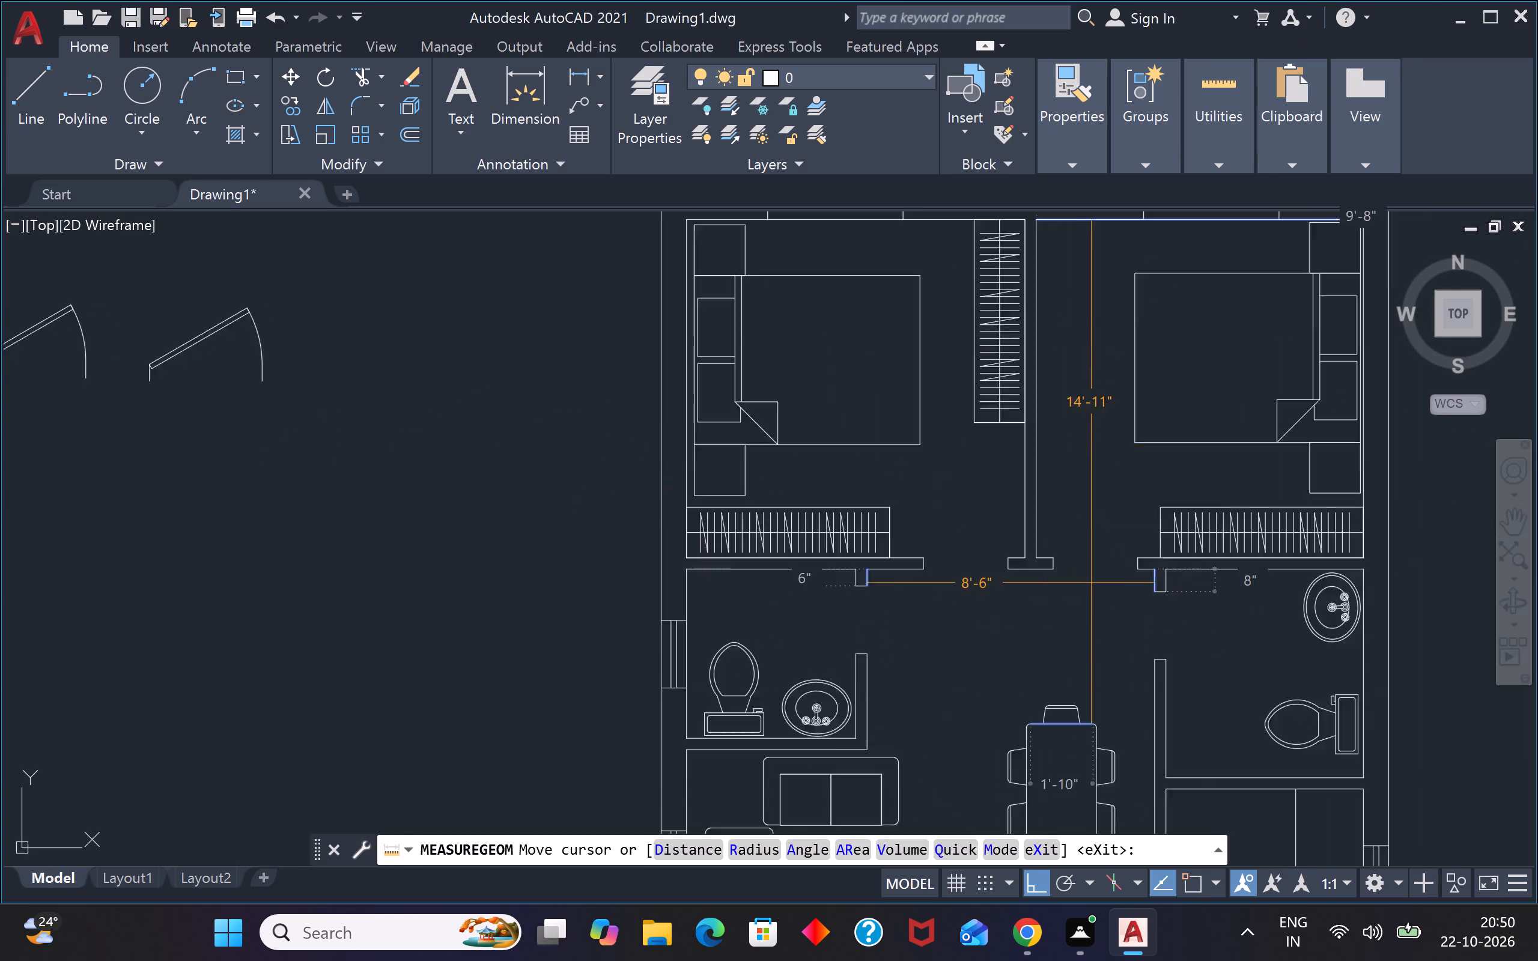
{"action": "scroll", "coordinate": [1203, 593], "scroll_direction": "down", "scroll_amount": 4}
{"action": "scroll", "coordinate": [1134, 655], "scroll_direction": "up", "scroll_amount": 1}
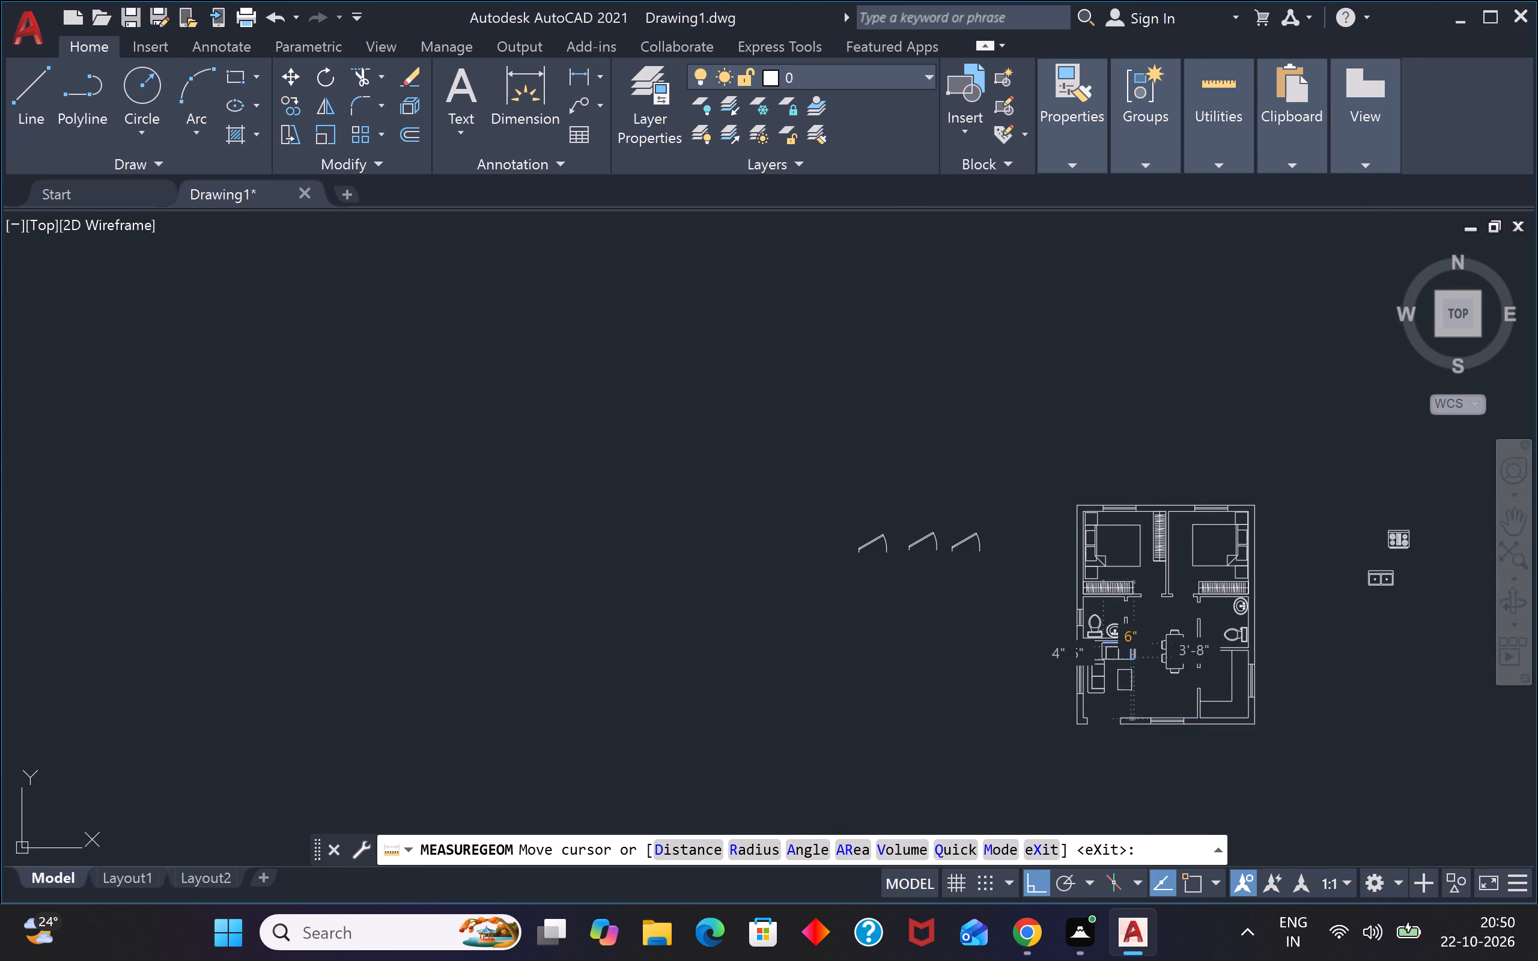
{"action": "scroll", "coordinate": [1126, 584], "scroll_direction": "up", "scroll_amount": 2}
{"action": "scroll", "coordinate": [1132, 535], "scroll_direction": "down", "scroll_amount": 3}
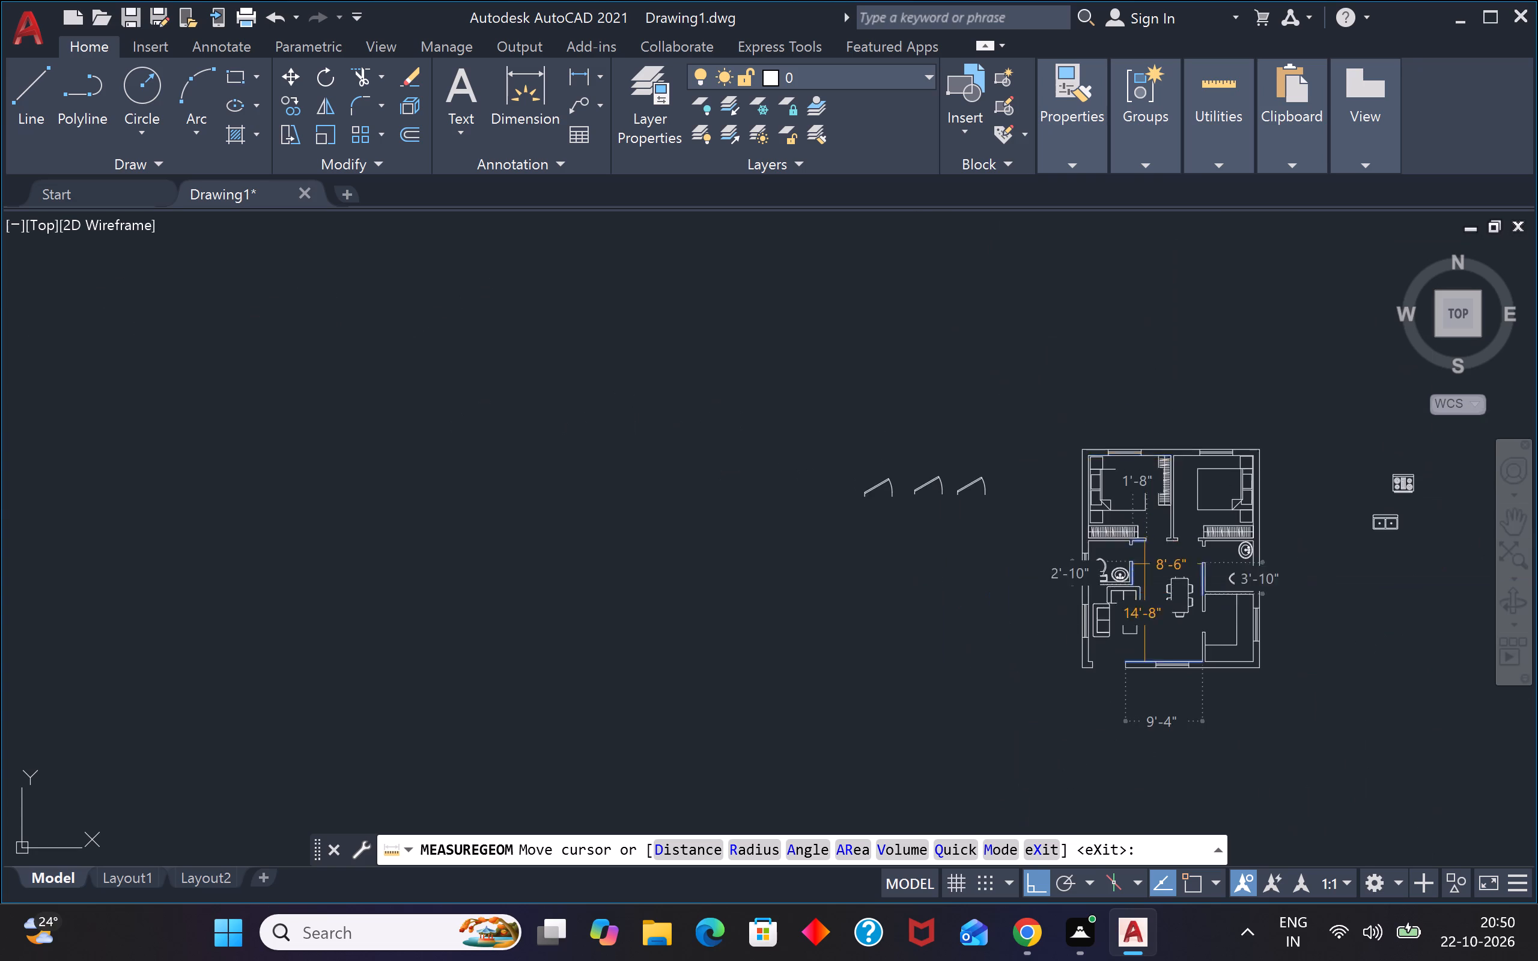
{"action": "scroll", "coordinate": [1176, 629], "scroll_direction": "up", "scroll_amount": 3}
{"action": "scroll", "coordinate": [1275, 615], "scroll_direction": "down", "scroll_amount": 1}
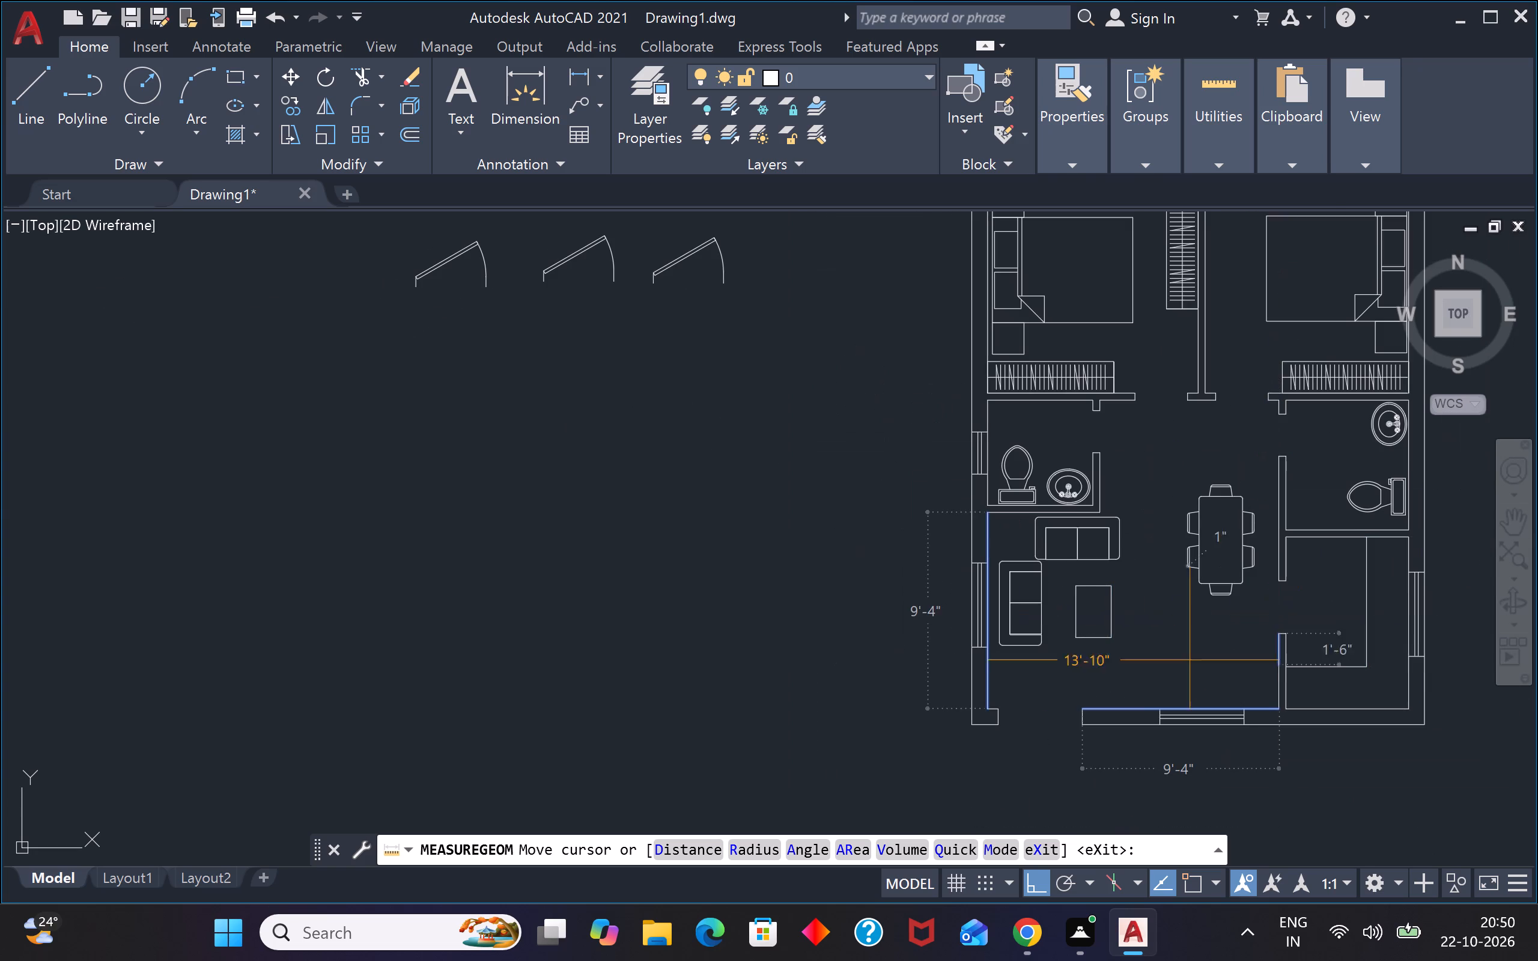
{"action": "scroll", "coordinate": [1059, 709], "scroll_direction": "down", "scroll_amount": 2}
{"action": "scroll", "coordinate": [1075, 647], "scroll_direction": "up", "scroll_amount": 2}
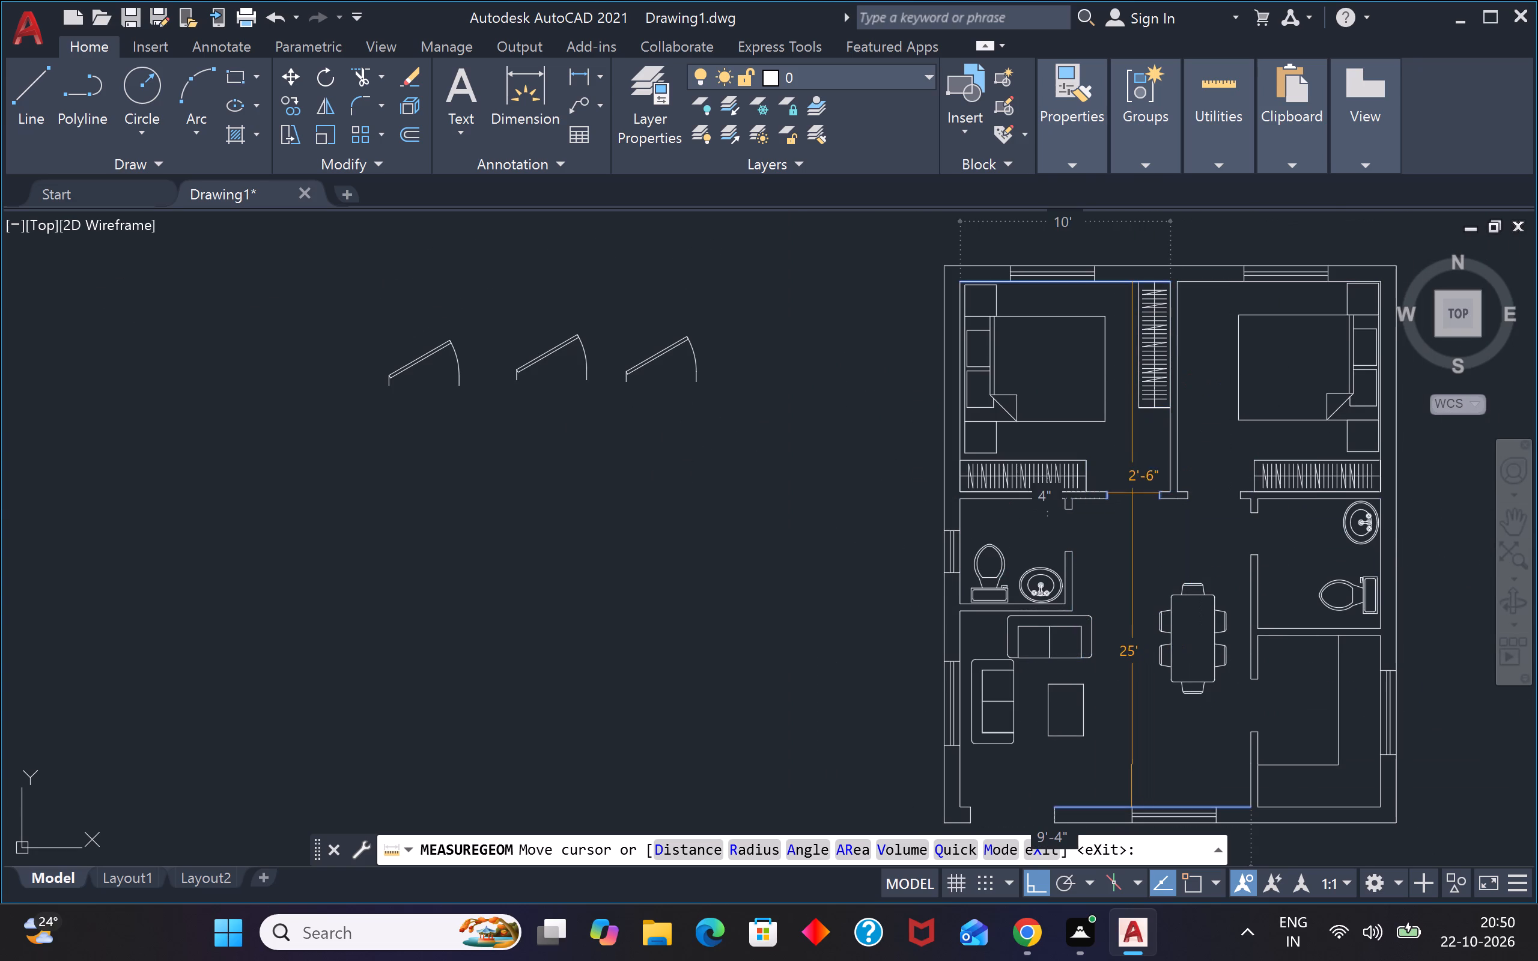
{"action": "key", "text": "Escape"}
{"action": "scroll", "coordinate": [1046, 533], "scroll_direction": "down", "scroll_amount": 1}
{"action": "scroll", "coordinate": [725, 443], "scroll_direction": "up", "scroll_amount": 1}
{"action": "key", "text": "Escape"}
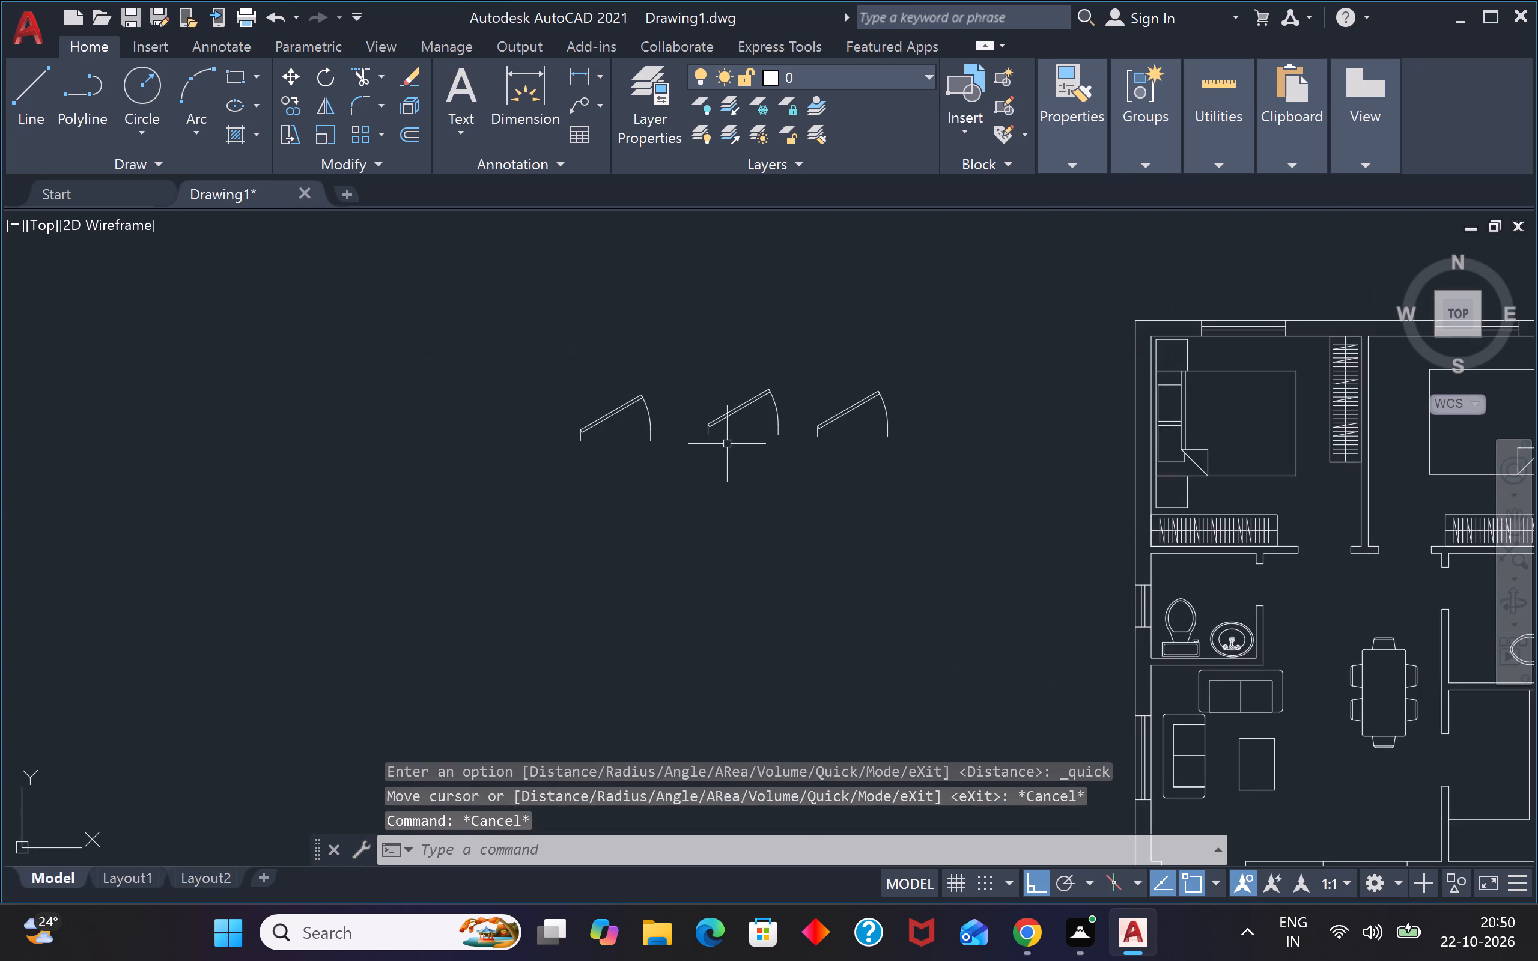
{"action": "key", "text": "Escape"}
{"action": "key", "text": "Escape"}
{"action": "scroll", "coordinate": [812, 476], "scroll_direction": "down", "scroll_amount": 1}
{"action": "scroll", "coordinate": [848, 479], "scroll_direction": "up", "scroll_amount": 1}
{"action": "key", "text": "Escape"}
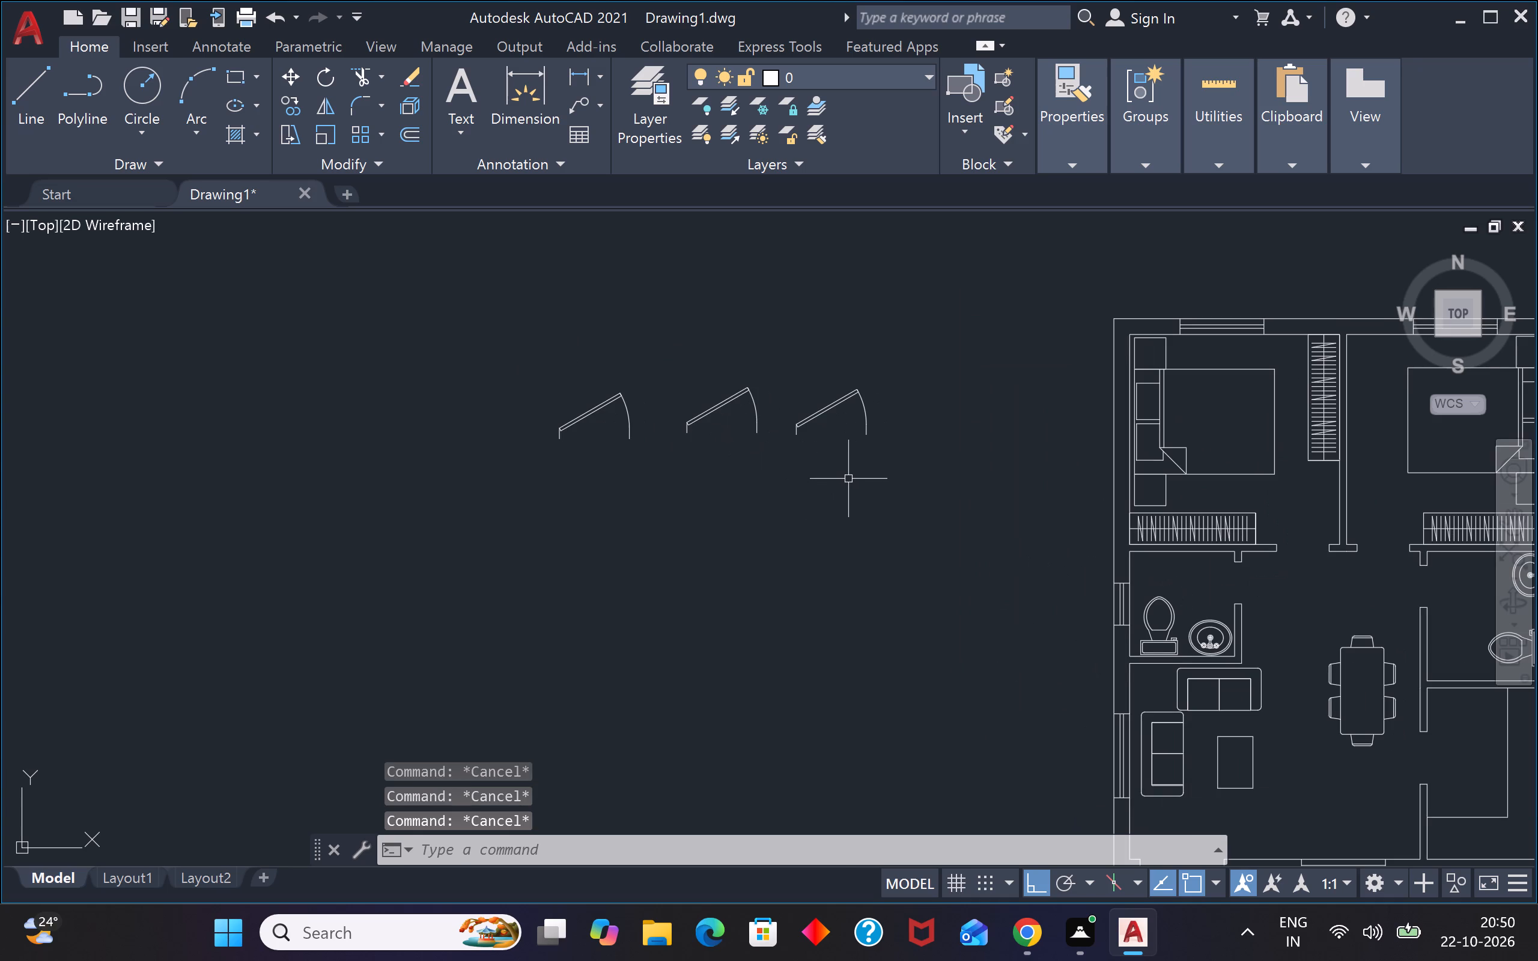
{"action": "key", "text": "Escape"}
Quick-measure the easternmost loose door block and the area around the main entrance opening.
{"action": "key", "text": "space"}
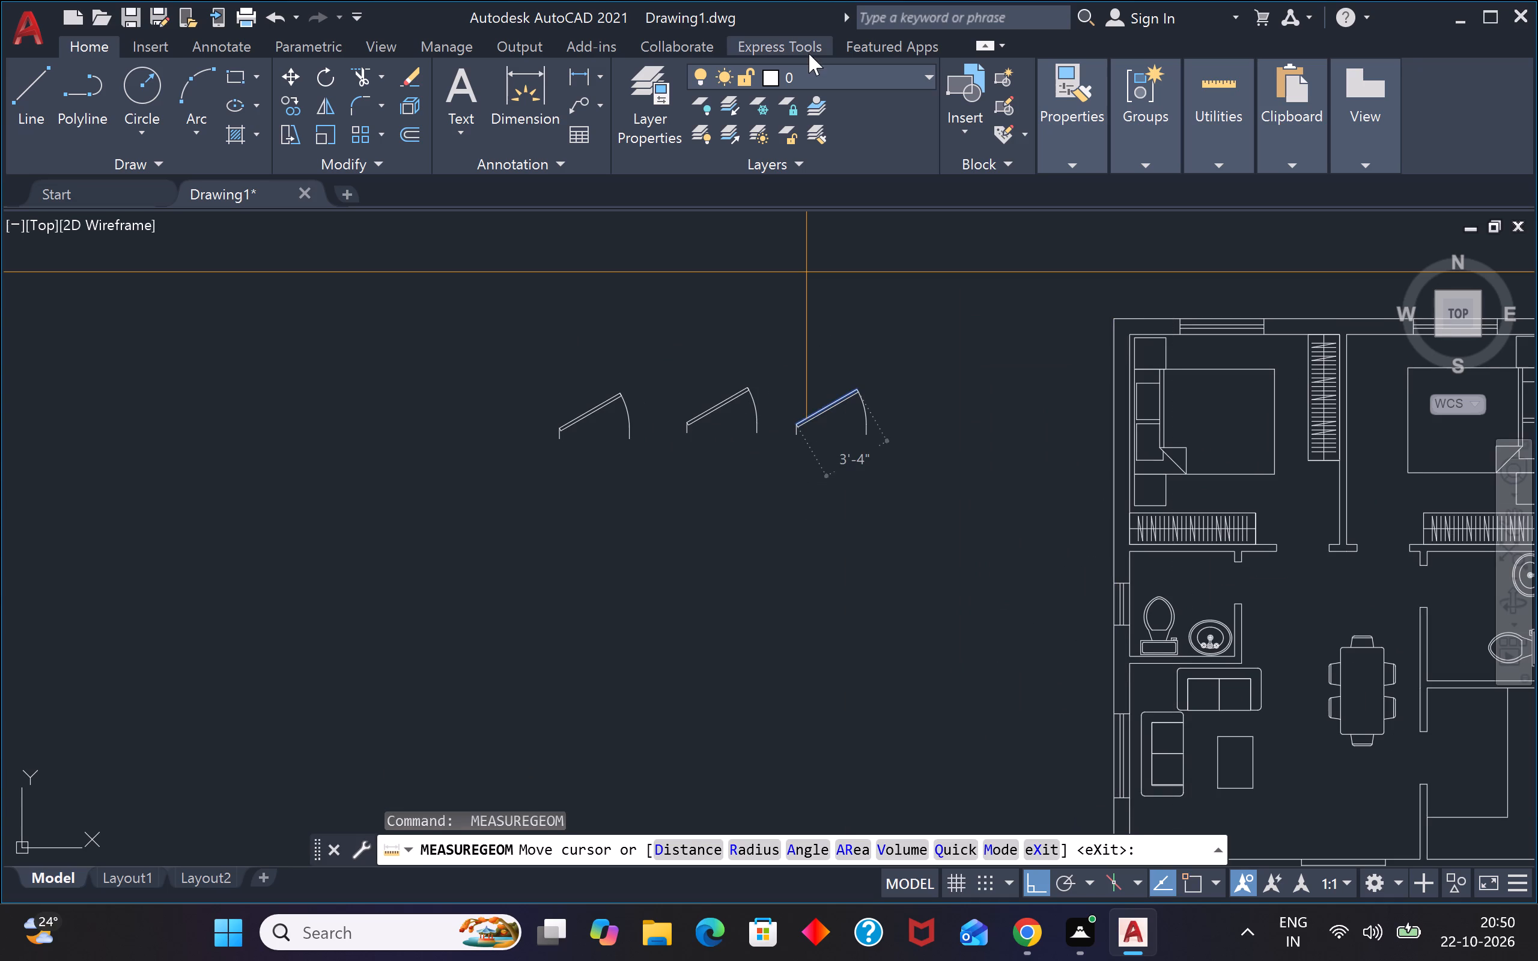
{"action": "scroll", "coordinate": [1084, 424], "scroll_direction": "down", "scroll_amount": 3}
{"action": "scroll", "coordinate": [1117, 496], "scroll_direction": "up", "scroll_amount": 4}
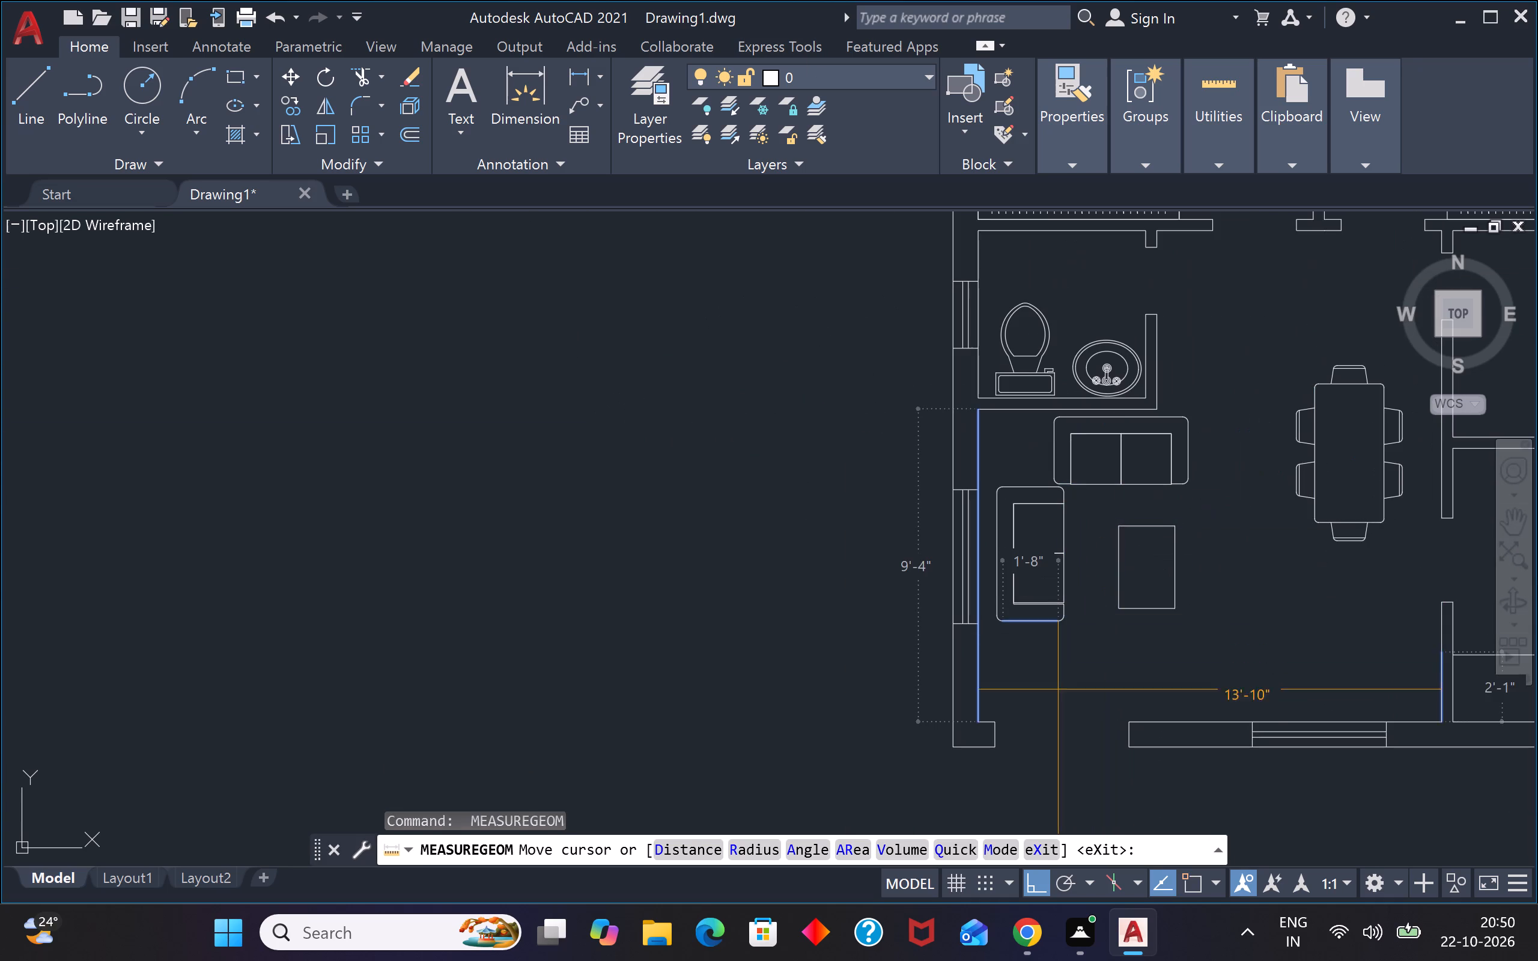
{"action": "scroll", "coordinate": [1044, 729], "scroll_direction": "down", "scroll_amount": 4}
{"action": "key", "text": "Escape"}
{"action": "key", "text": "Escape"}
{"action": "key", "text": "Escape"}
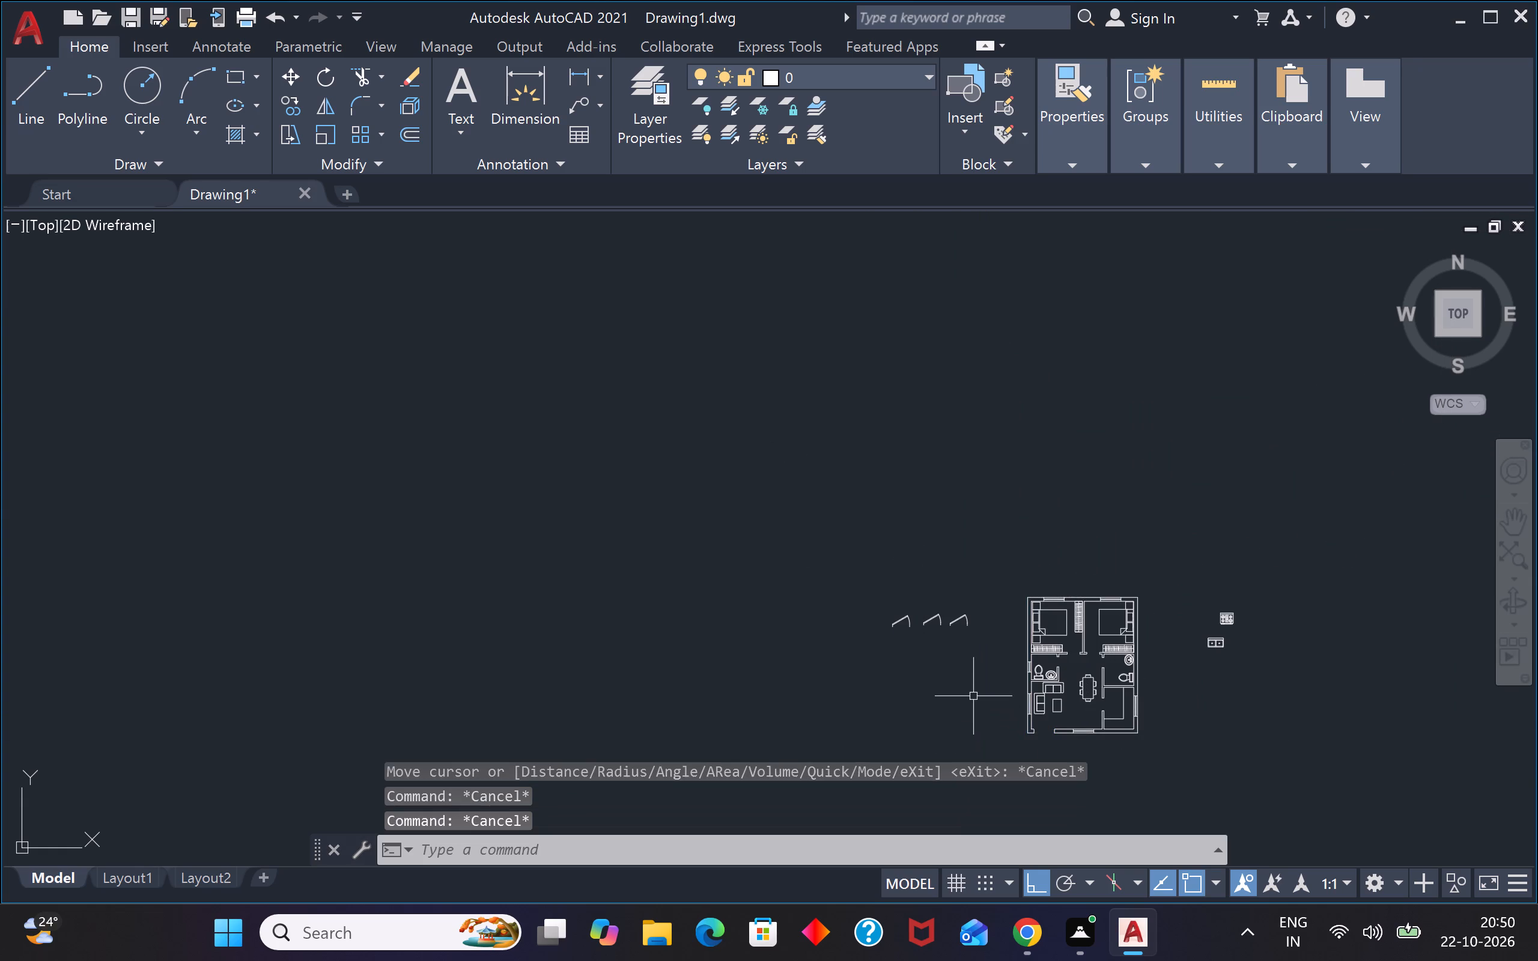
Draw a horizontal 4' reference line below the easternmost of the three loose door blocks.
{"action": "scroll", "coordinate": [970, 681], "scroll_direction": "up", "scroll_amount": 1}
{"action": "key", "text": "l"}
{"action": "key", "text": "space"}
{"action": "scroll", "coordinate": [970, 640], "scroll_direction": "up", "scroll_amount": 1}
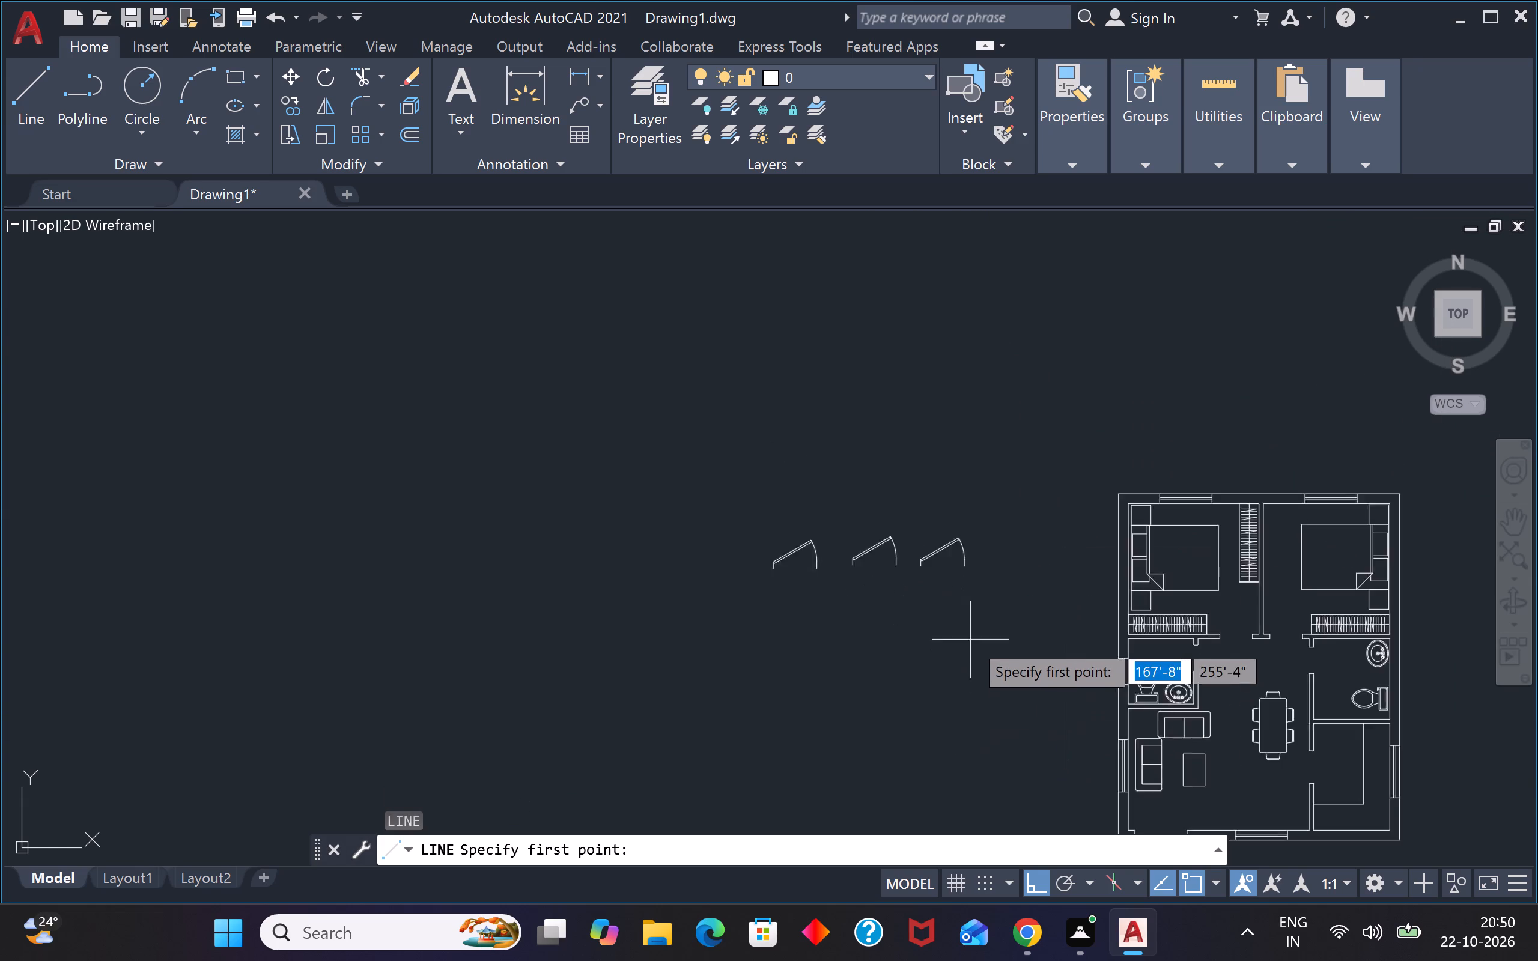
{"action": "scroll", "coordinate": [970, 640], "scroll_direction": "up", "scroll_amount": 2}
{"action": "left_click", "coordinate": [956, 491]}
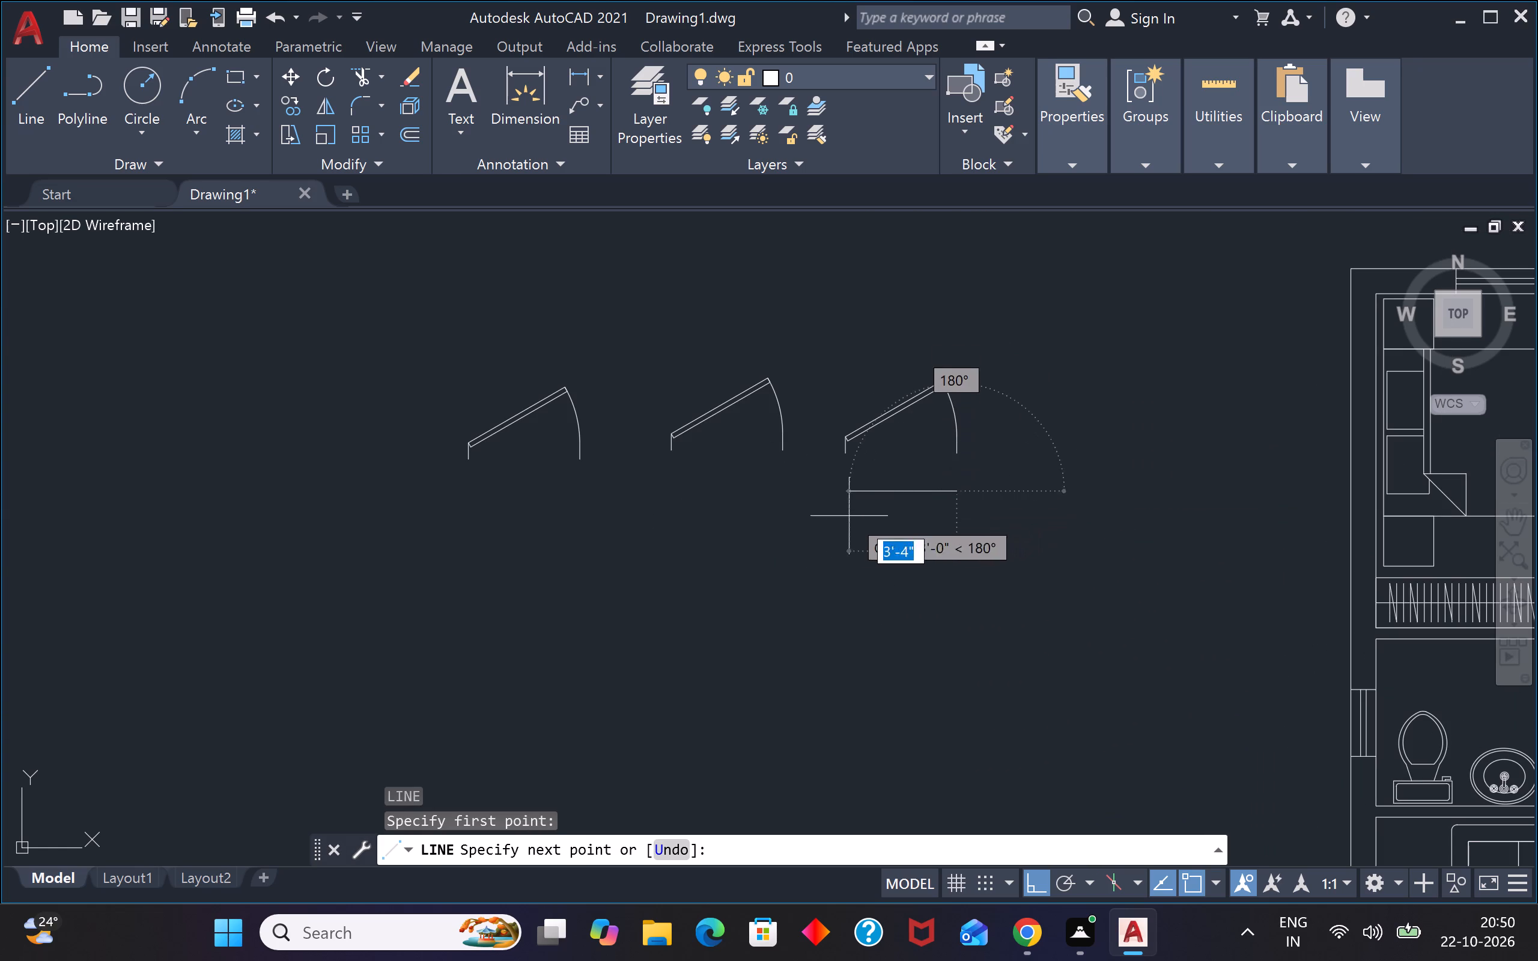
{"action": "type", "text": "4'"}
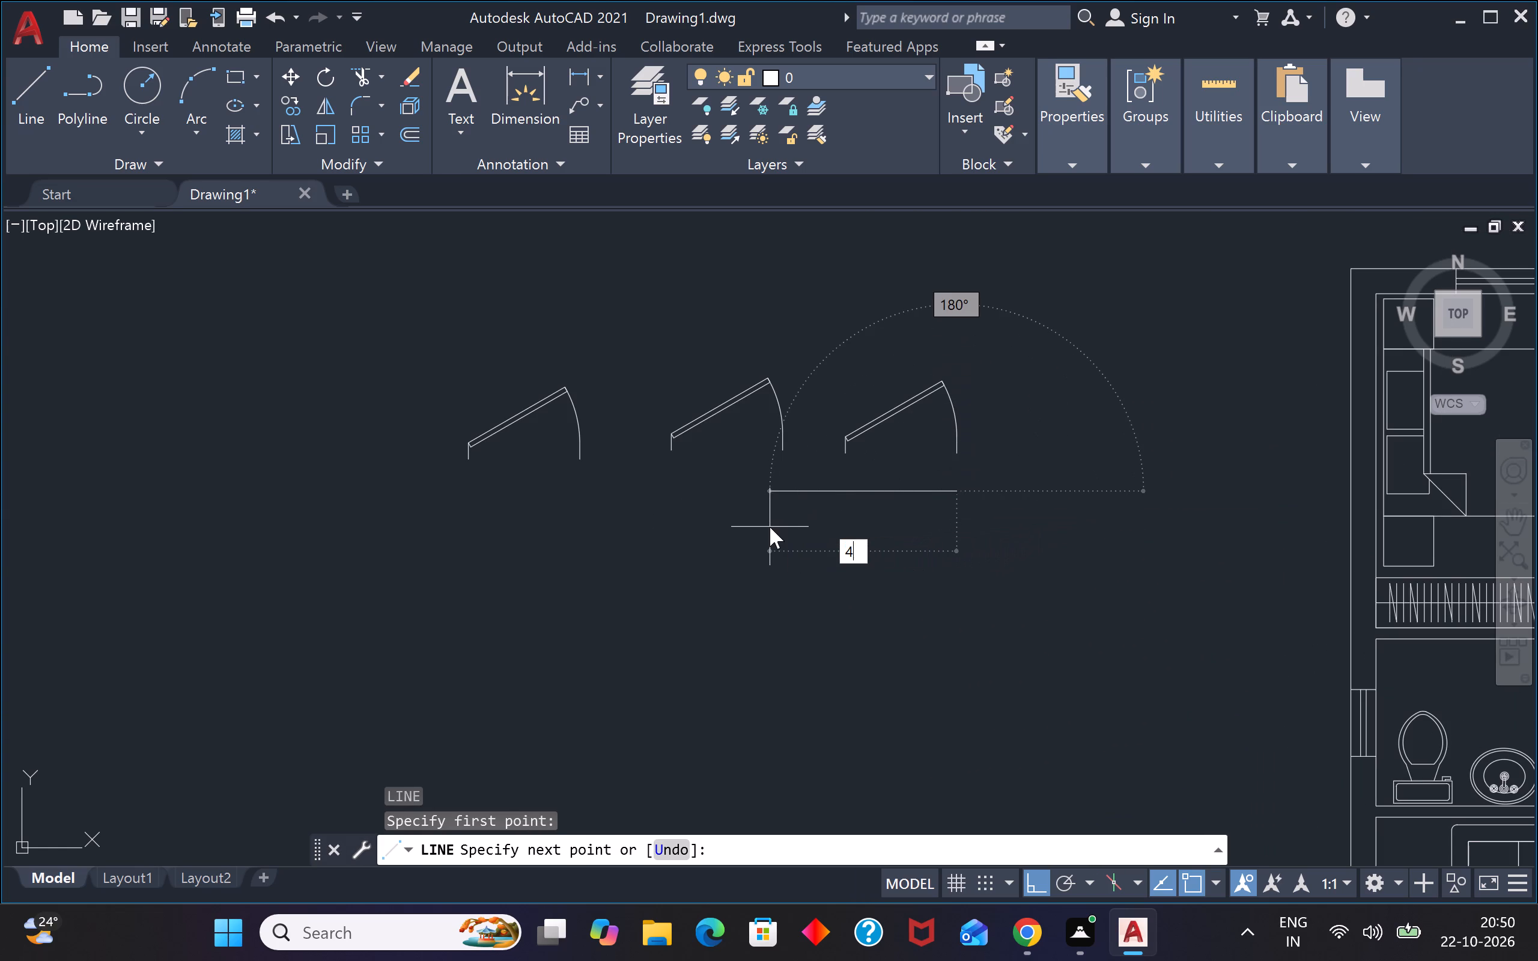
{"action": "key", "text": "Return"}
{"action": "key", "text": "Escape"}
Draw a horizontal 2'6" reference line below the middle loose door block.
{"action": "key", "text": "space"}
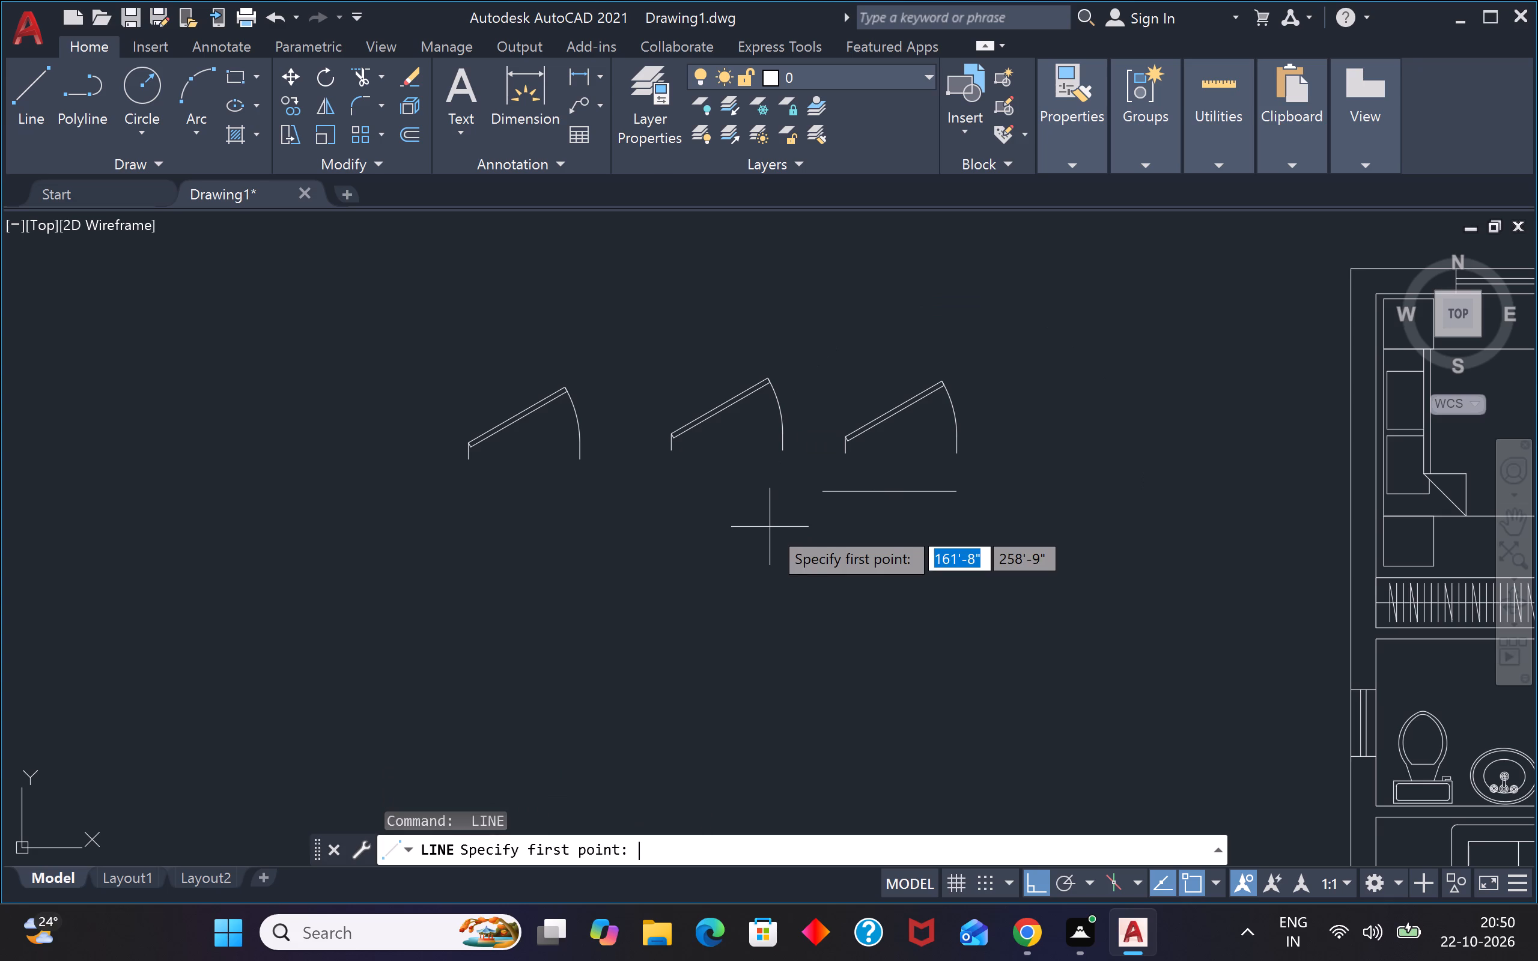
{"action": "left_click", "coordinate": [774, 499]}
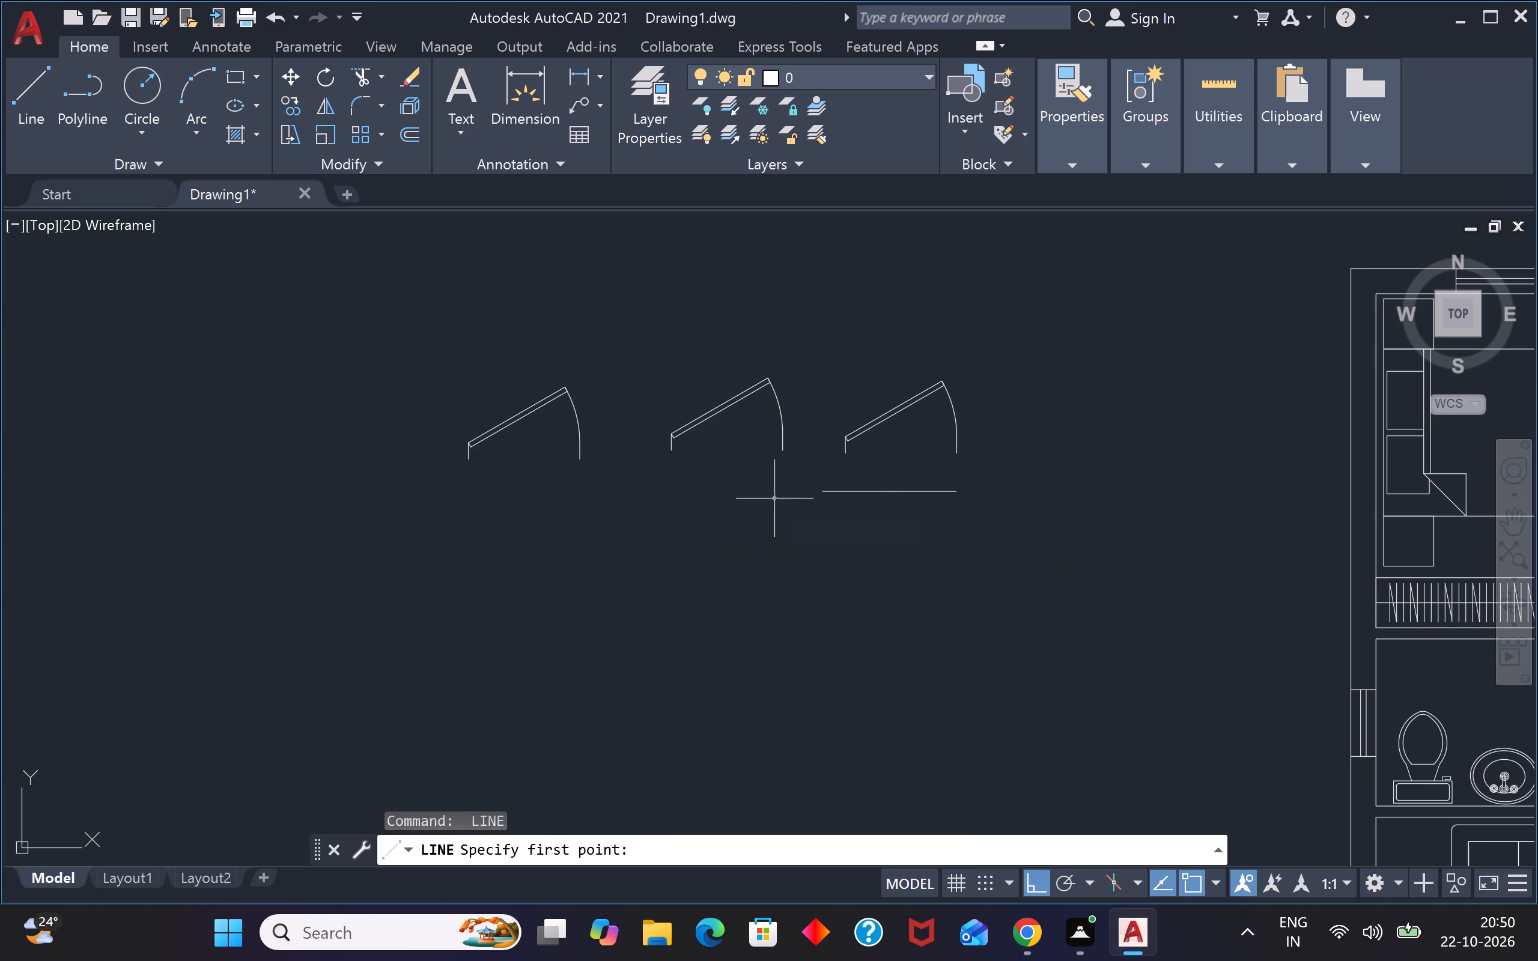
{"action": "type", "text": "2'"}
{"action": "type", "text": "6\""}
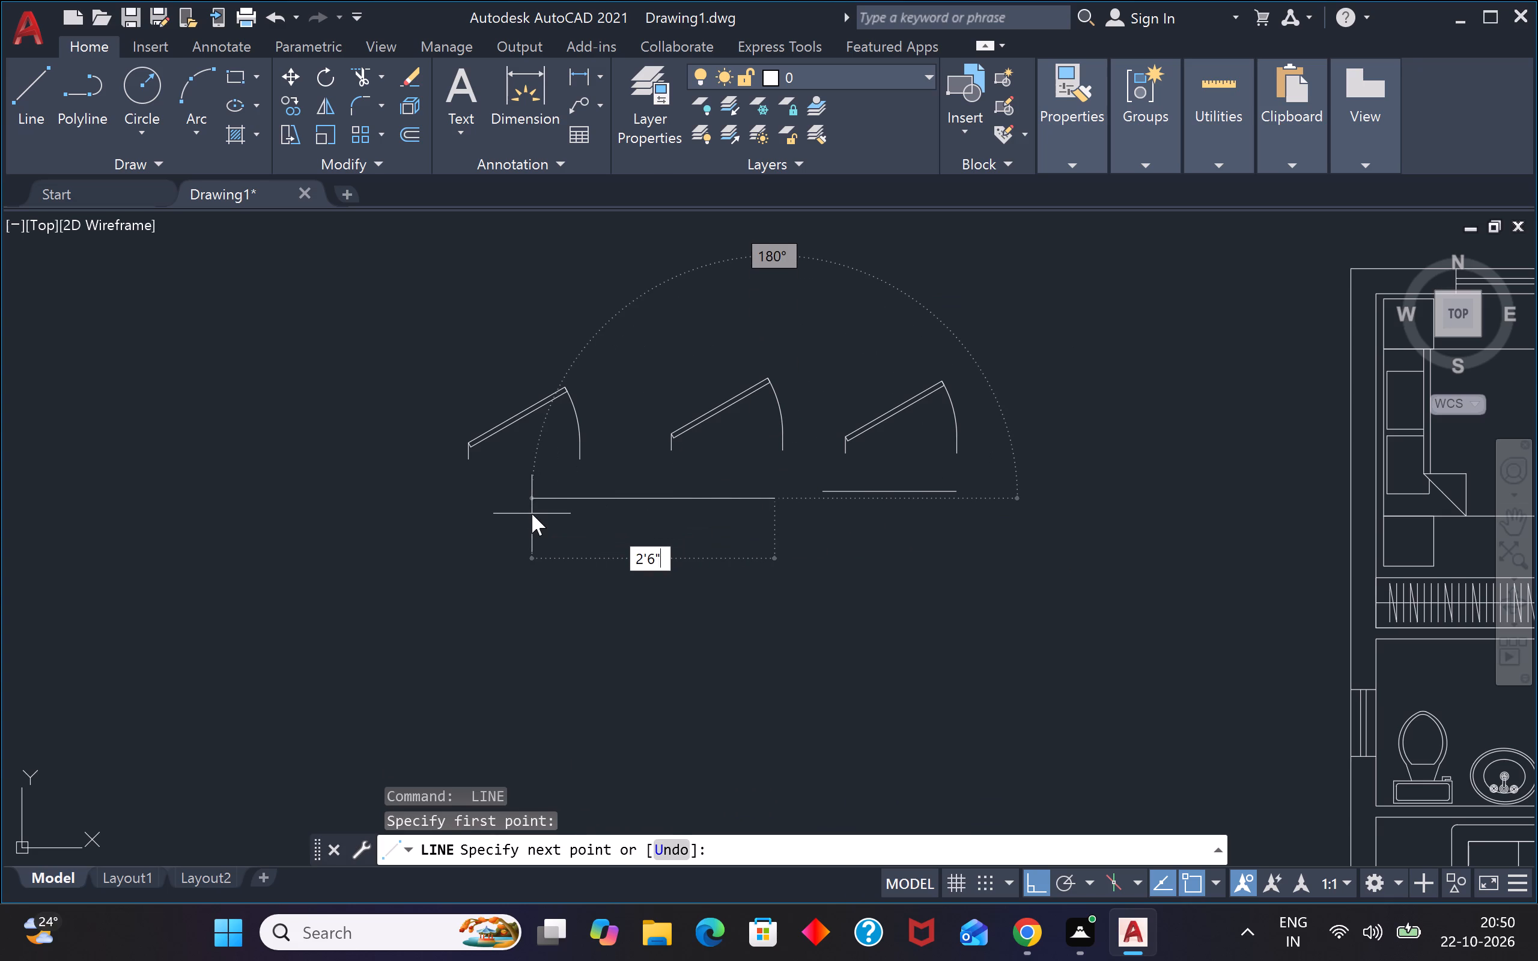
{"action": "key", "text": "Return"}
{"action": "key", "text": "Escape"}
Draw a horizontal 2' reference line below the westernmost of the three loose door blocks.
{"action": "key", "text": "grave"}
{"action": "key", "text": "l"}
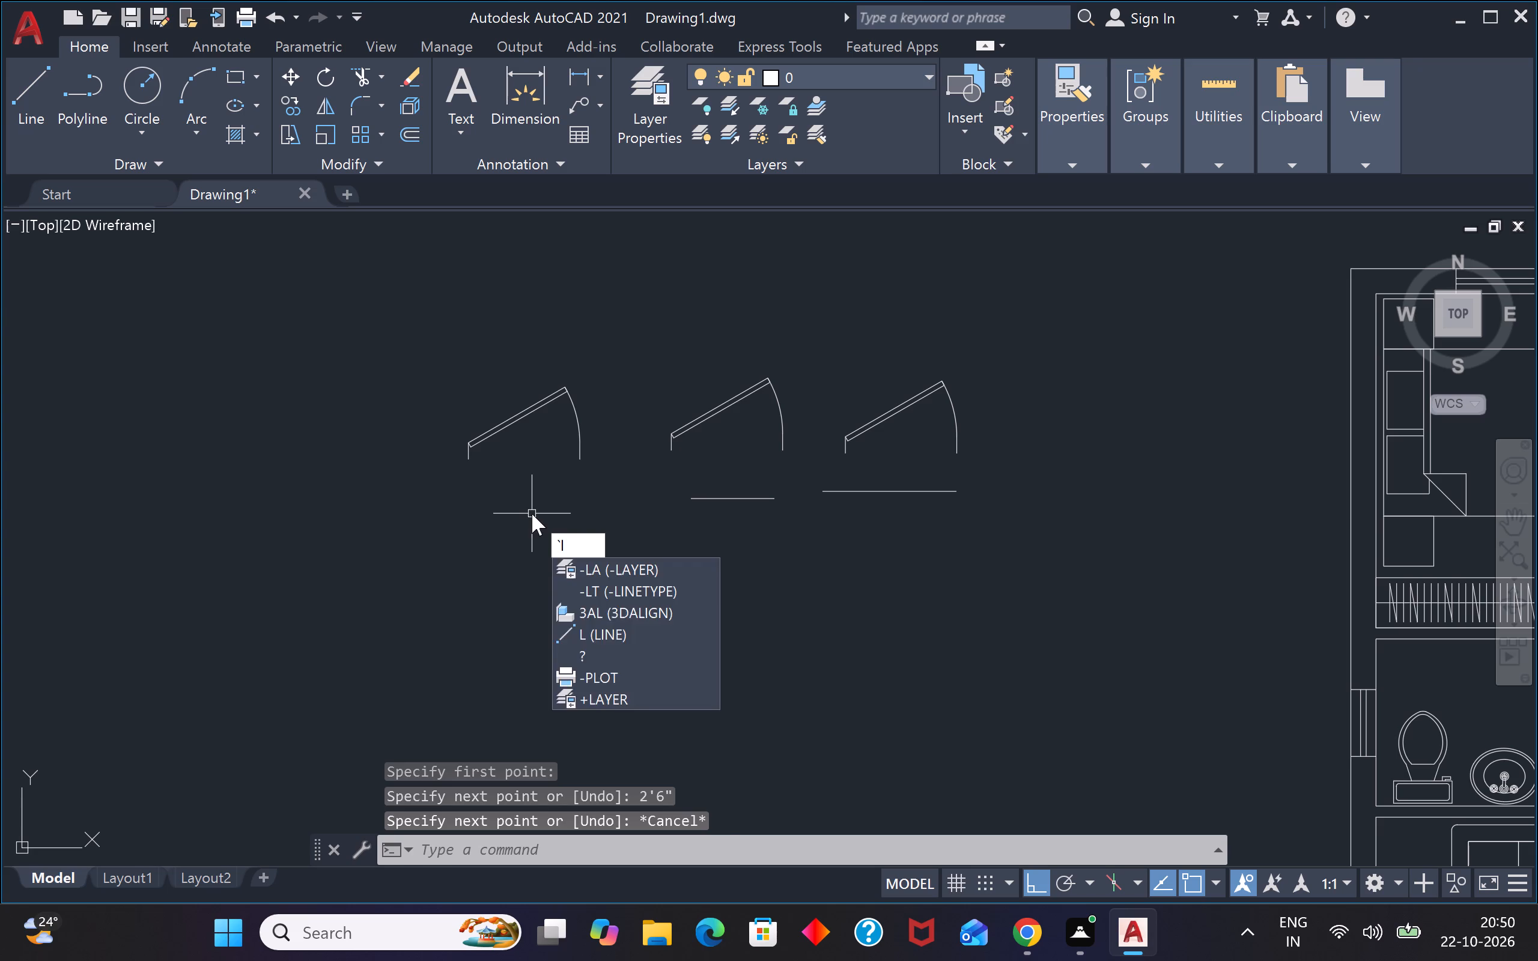
{"action": "key", "text": "space"}
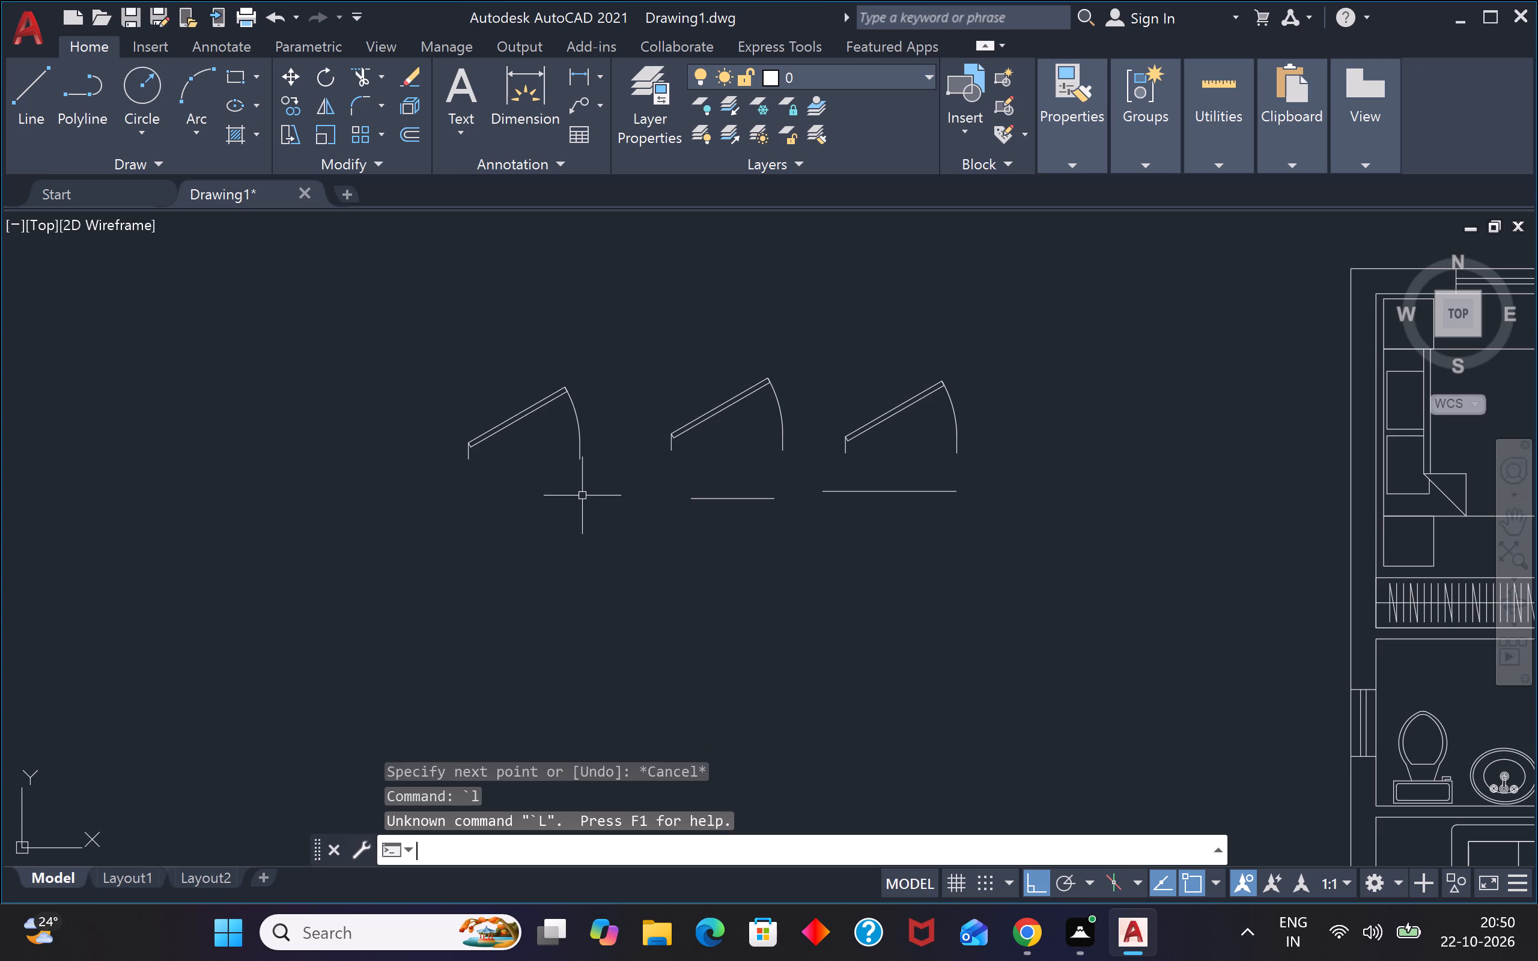
{"action": "key", "text": "space"}
{"action": "left_click", "coordinate": [582, 496]}
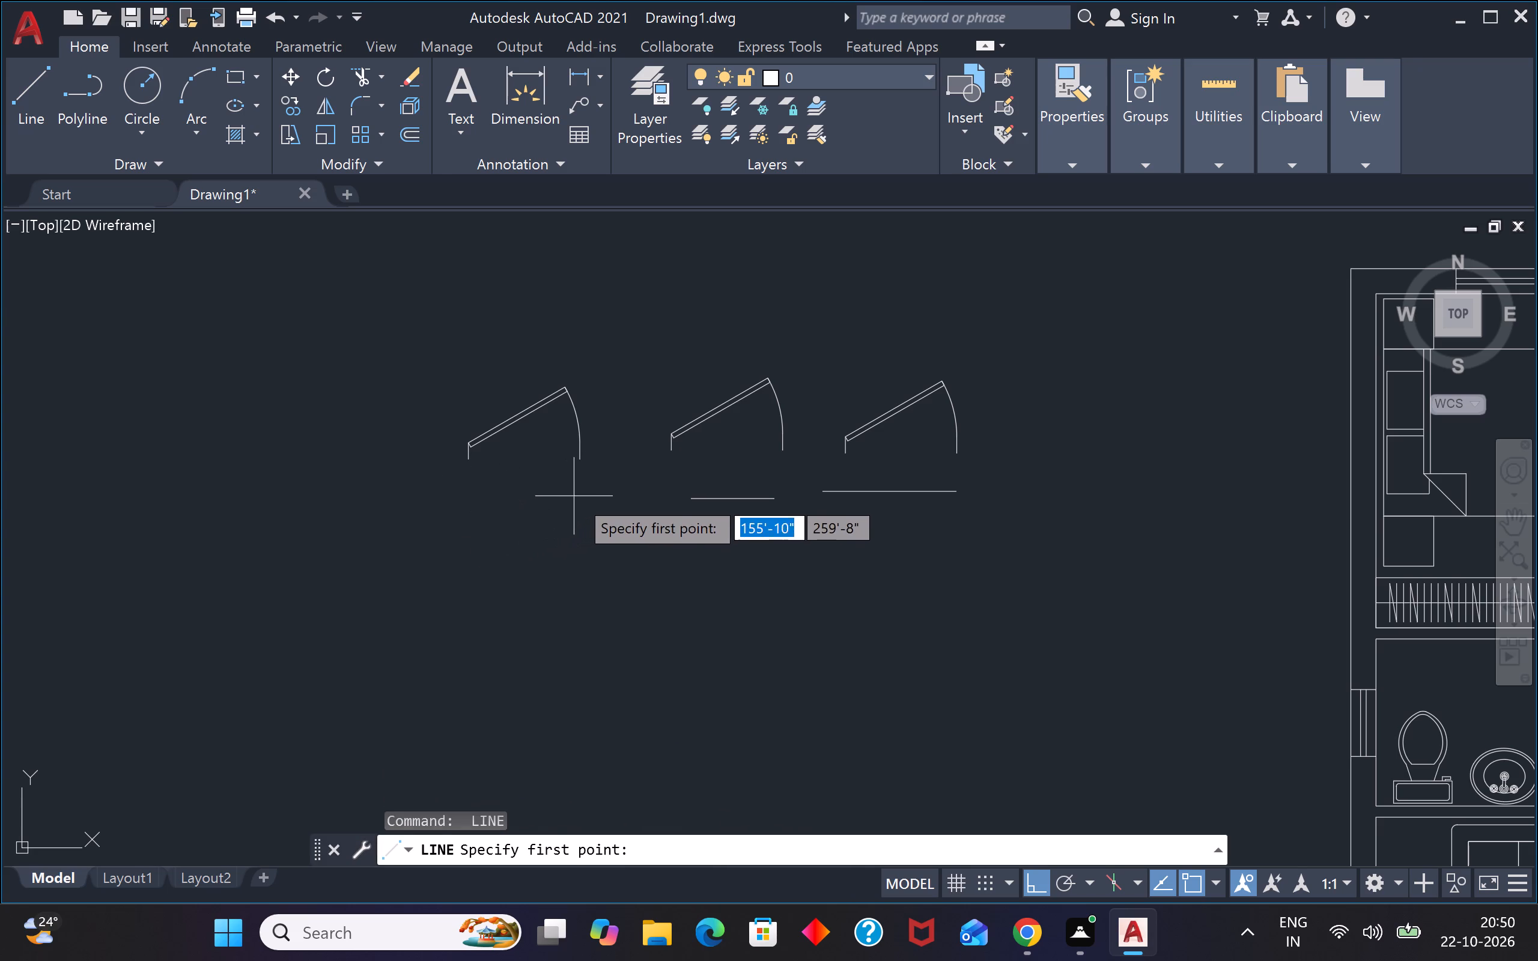
{"action": "left_click", "coordinate": [583, 498]}
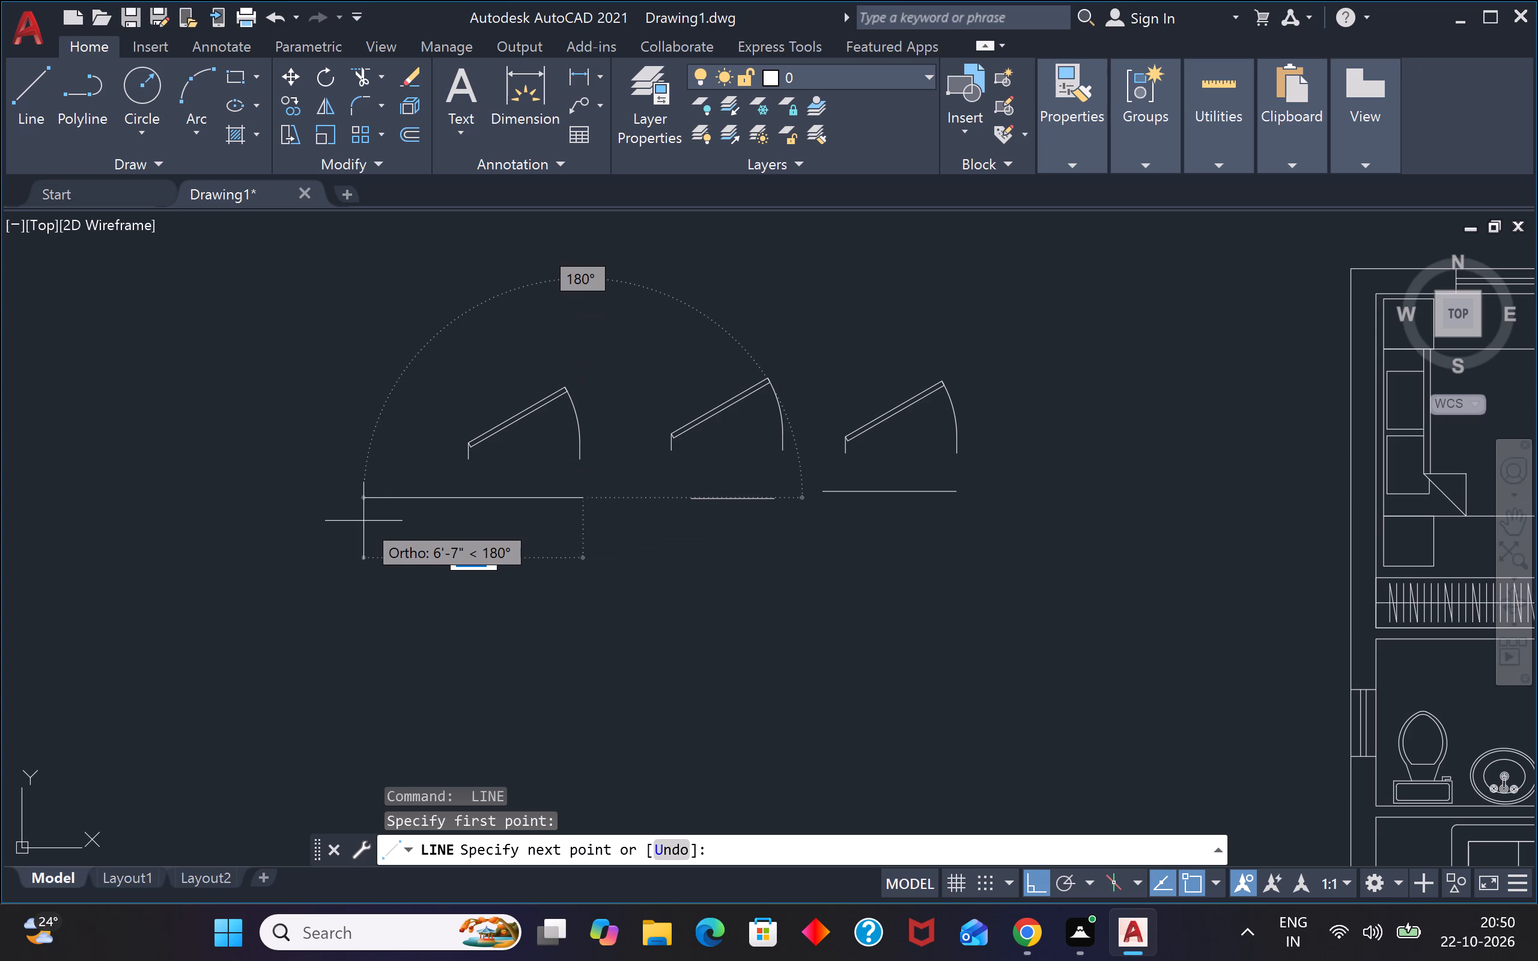
{"action": "key", "text": "2"}
{"action": "key", "text": "apostrophe"}
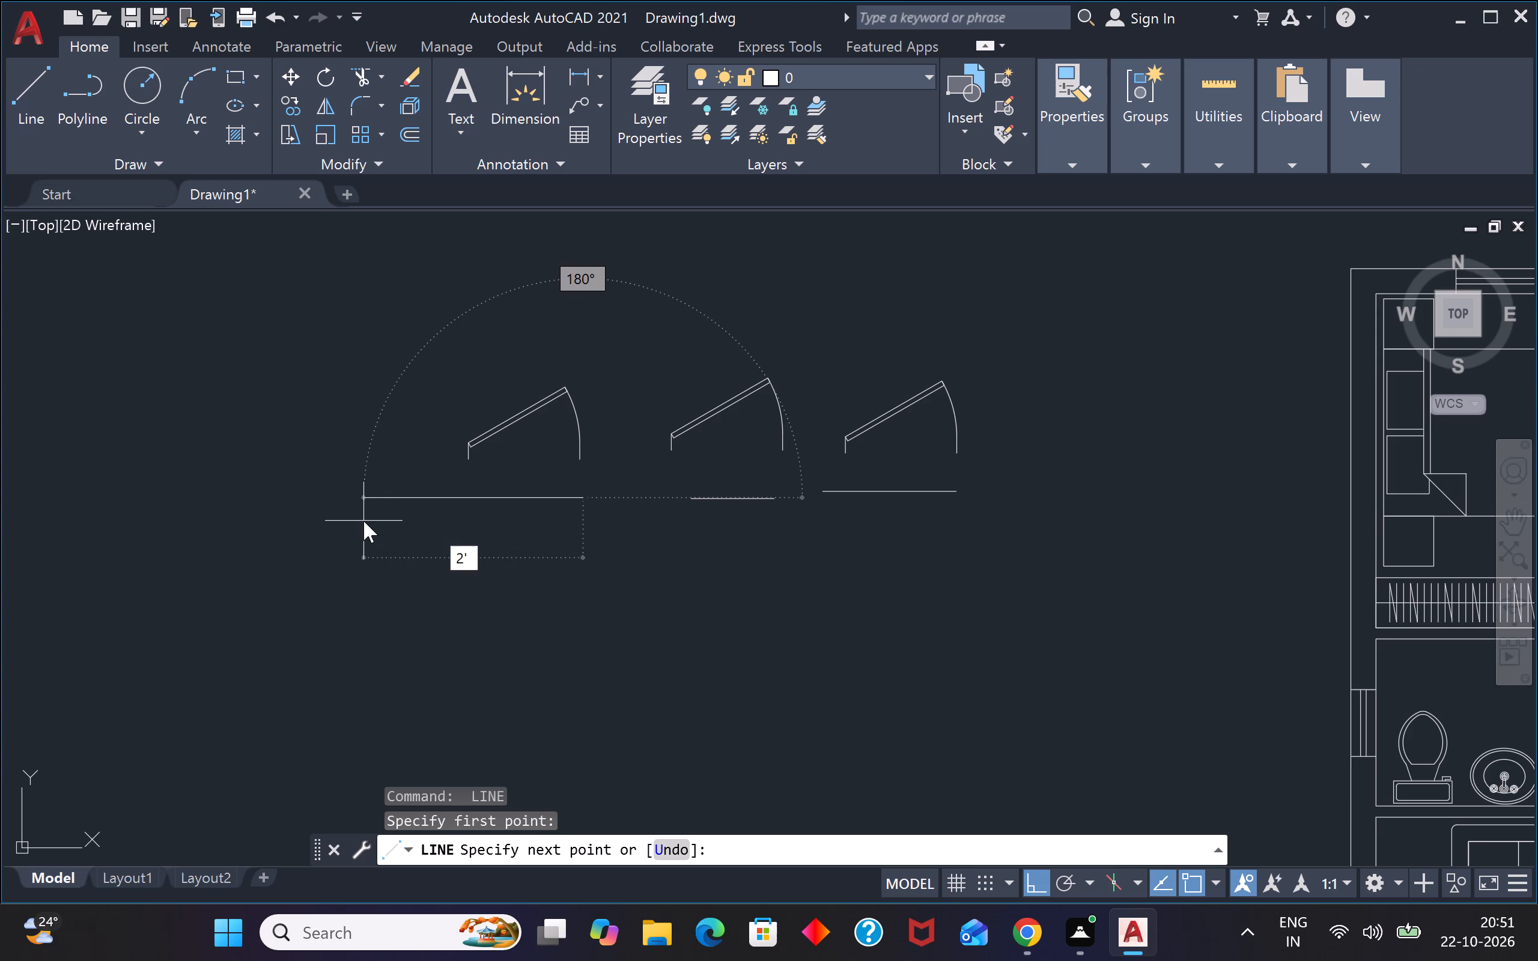
{"action": "key", "text": "Return"}
{"action": "key", "text": "Escape"}
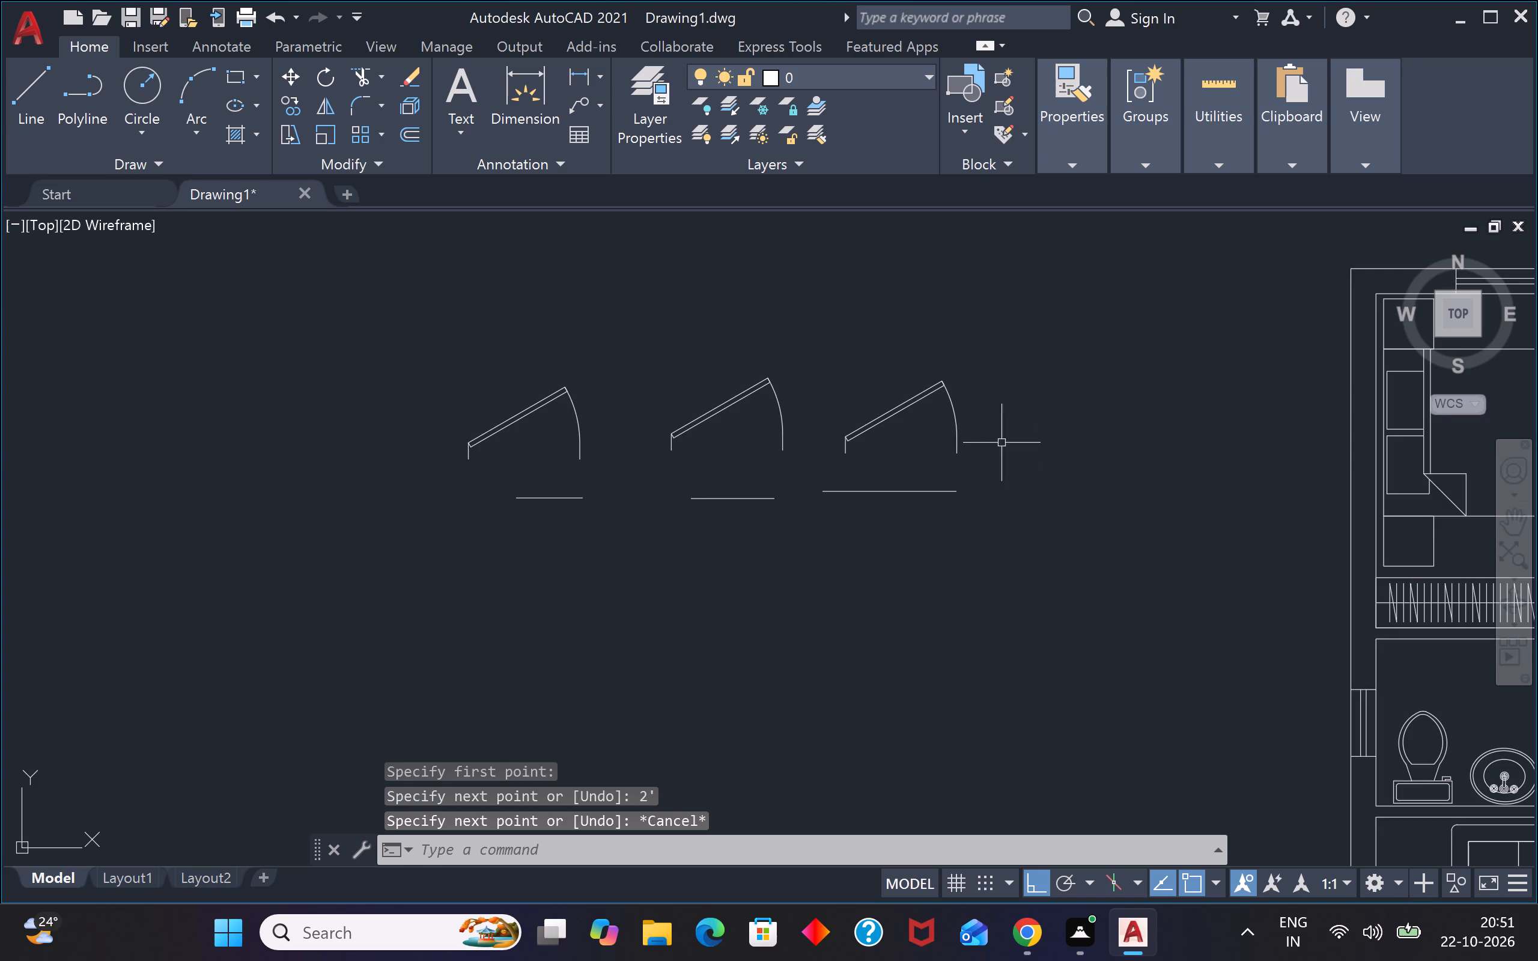
Scale the easternmost loose door block by reference so its opening width matches the 4' line below it.
{"action": "scroll", "coordinate": [983, 443], "scroll_direction": "up", "scroll_amount": 1}
{"action": "left_click", "coordinate": [953, 348]}
{"action": "left_click_drag", "start_coordinate": [816, 405], "coordinate": [826, 398]}
{"action": "key", "text": "s"}
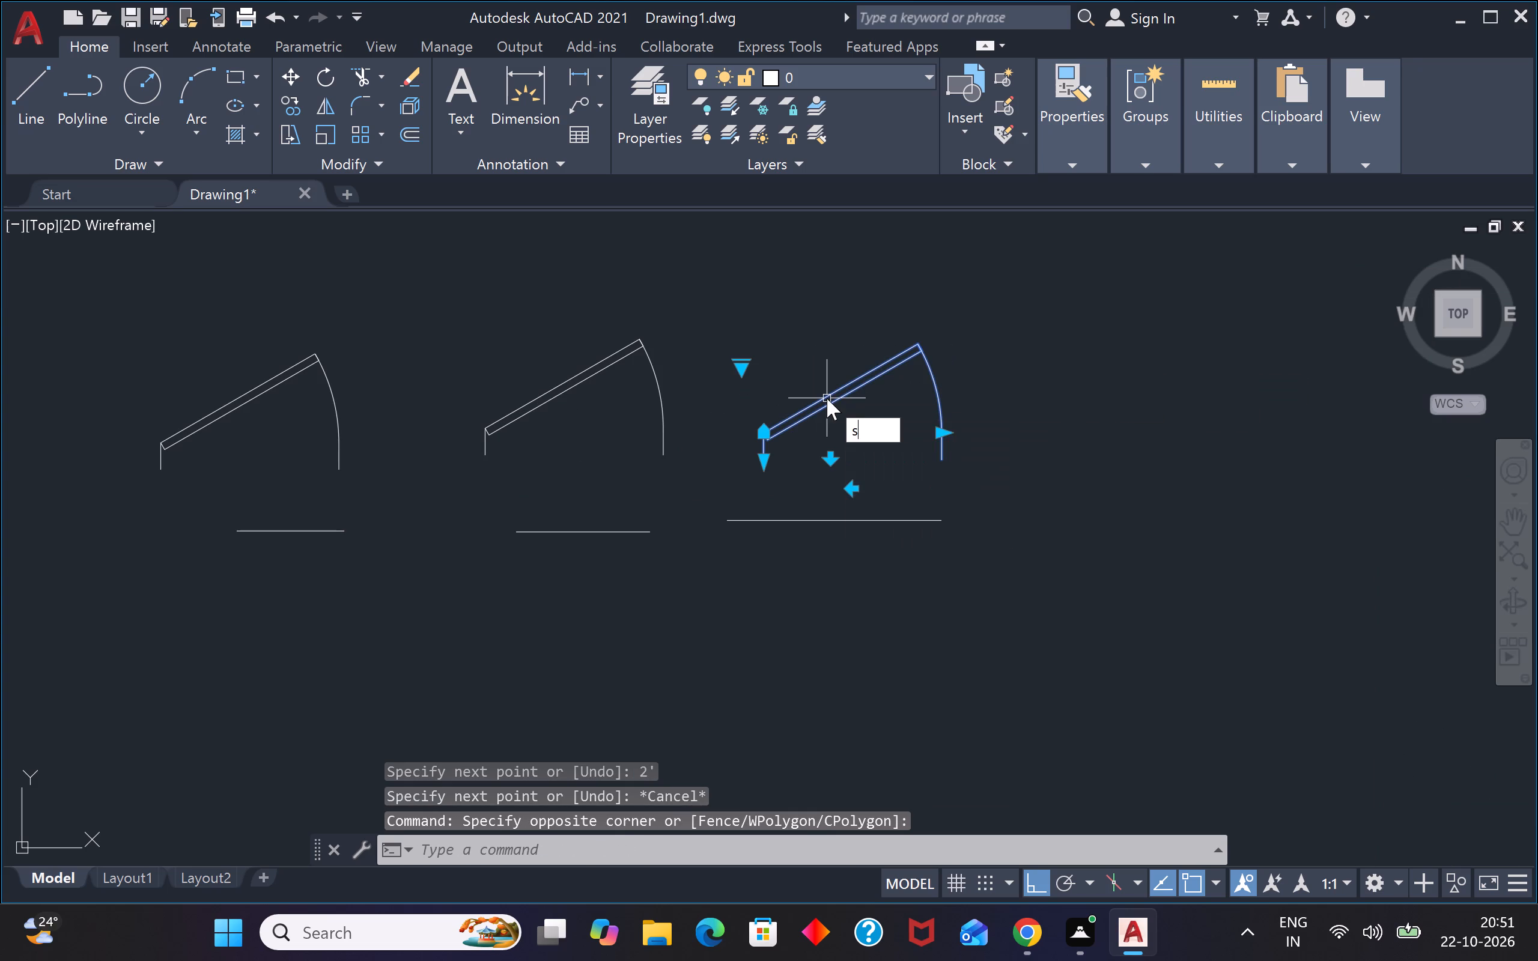
{"action": "key", "text": "c"}
{"action": "key", "text": "space"}
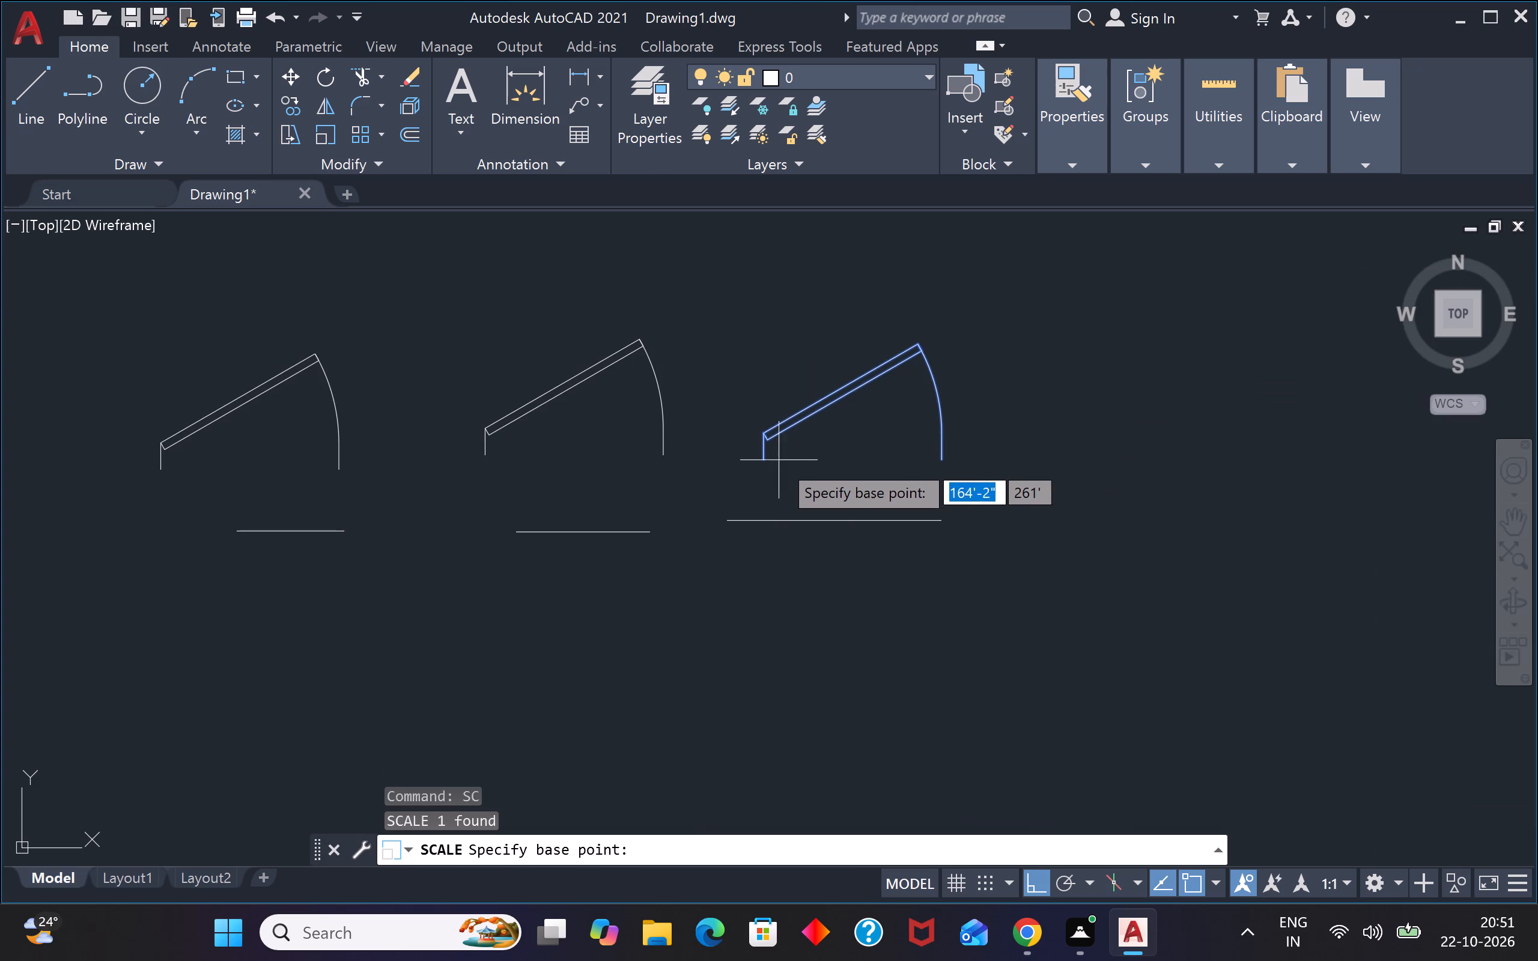
{"action": "left_click", "coordinate": [725, 521]}
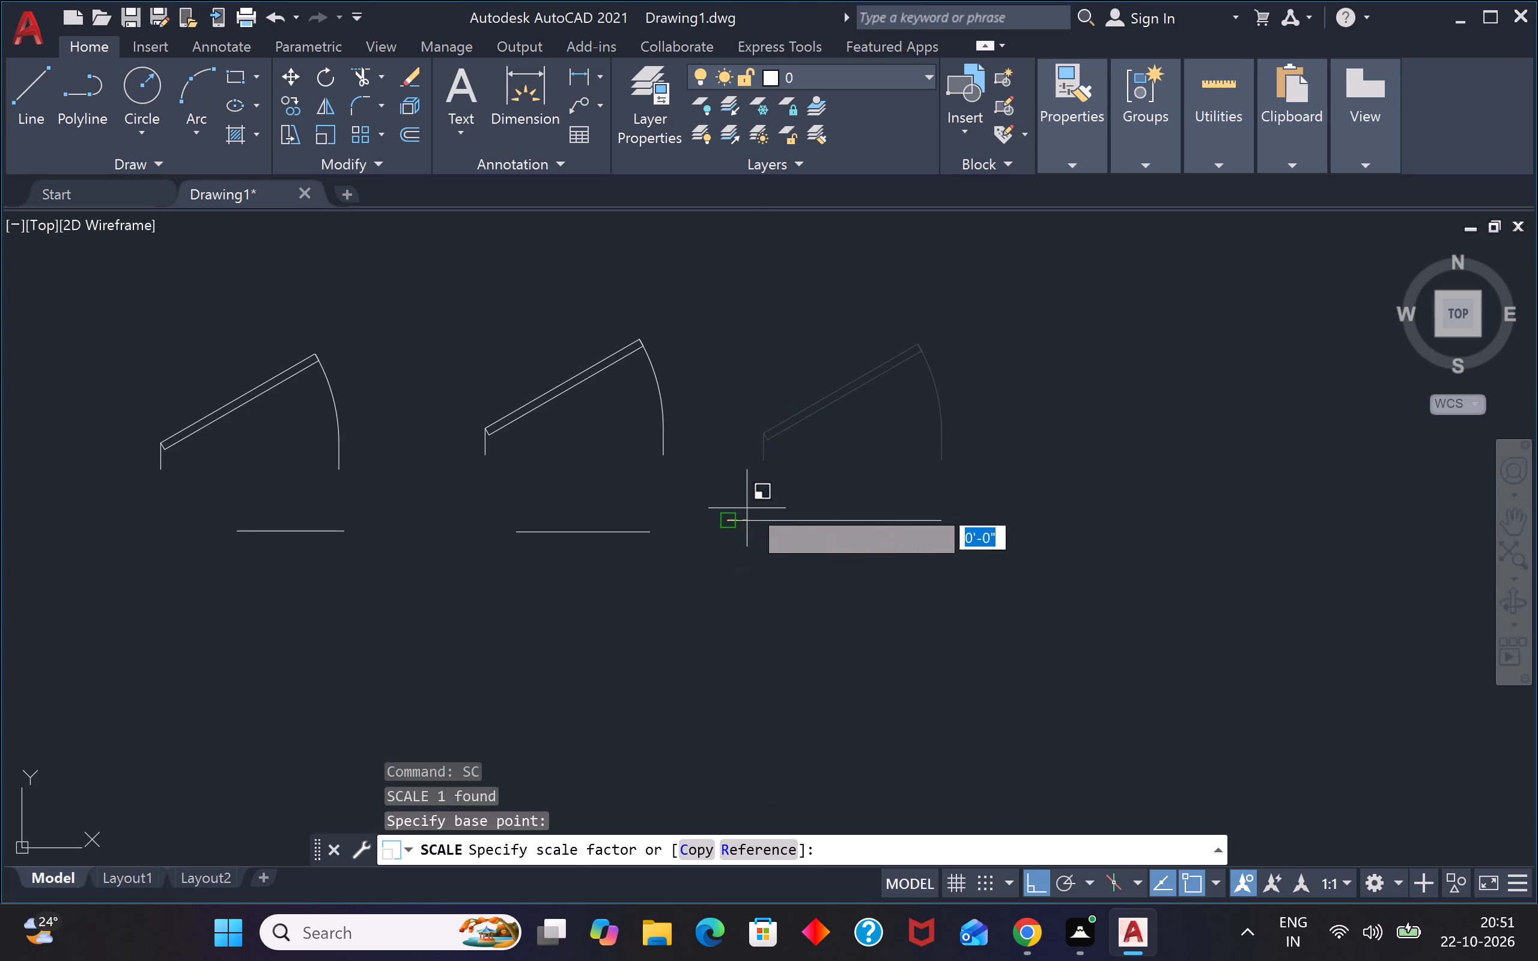
{"action": "type", "text": "r"}
{"action": "key", "text": "space"}
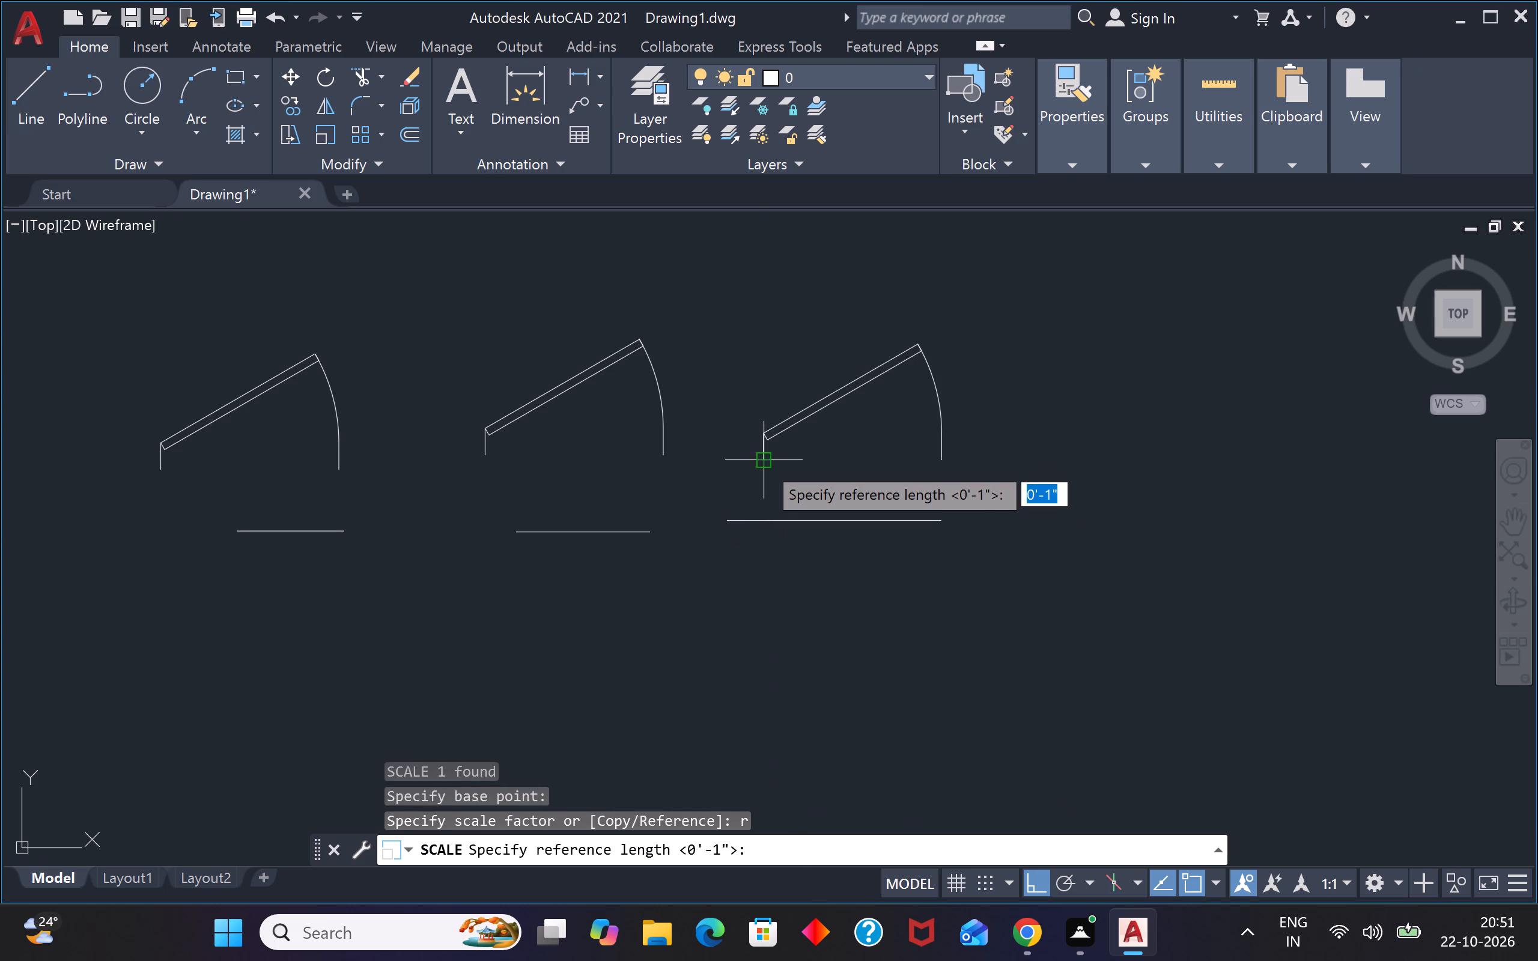
{"action": "left_click", "coordinate": [764, 461]}
{"action": "left_click", "coordinate": [941, 458]}
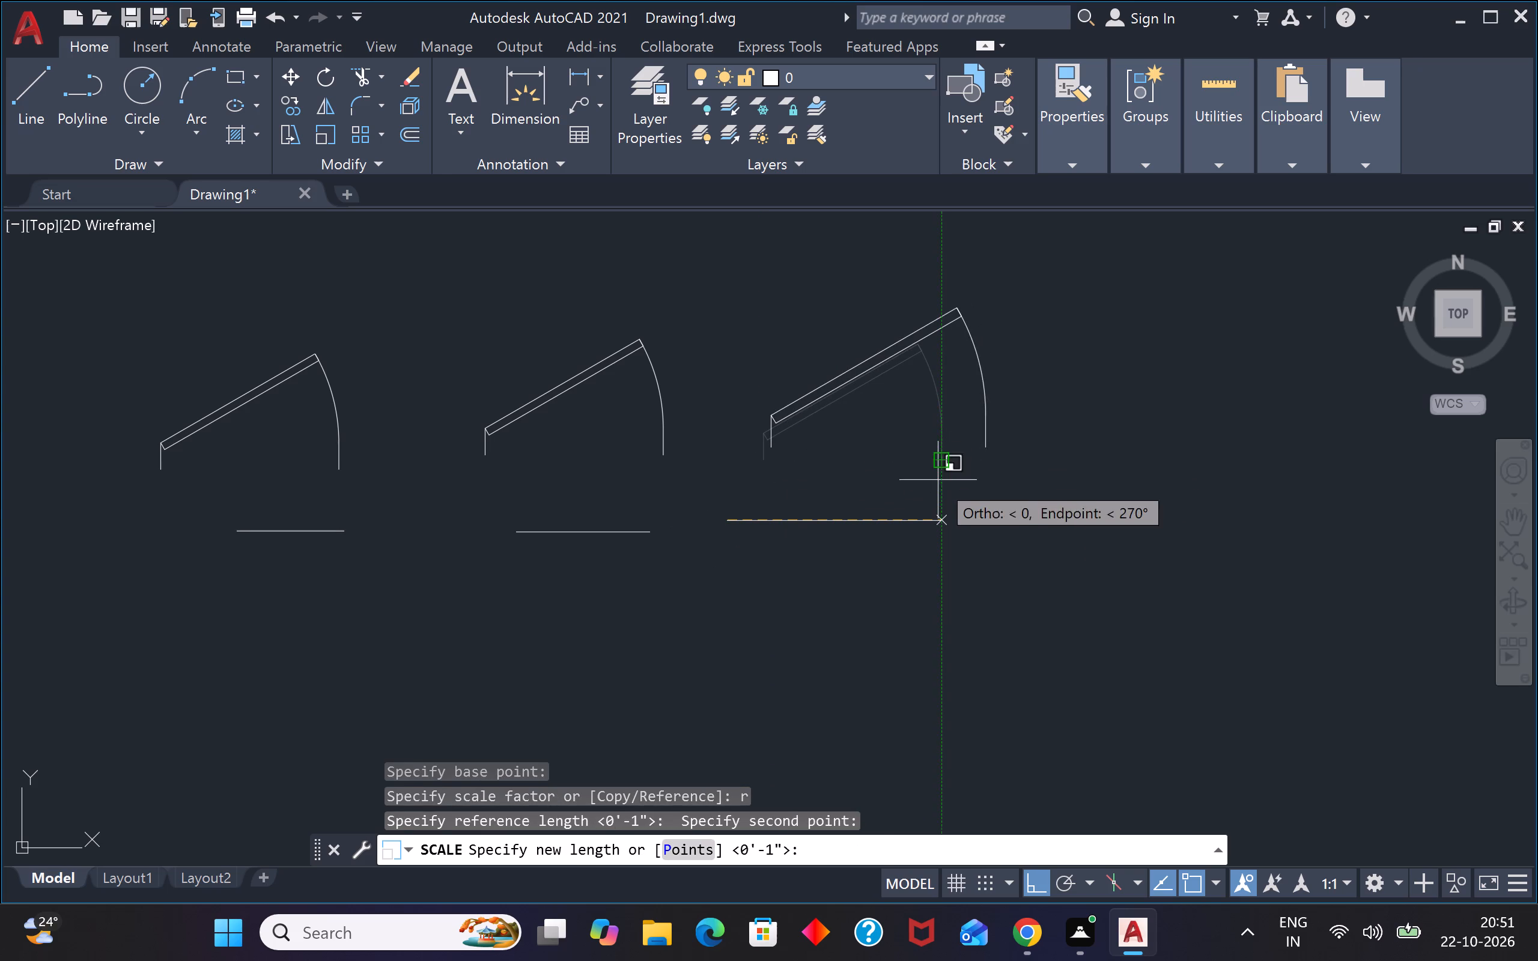
{"action": "left_click", "coordinate": [939, 515]}
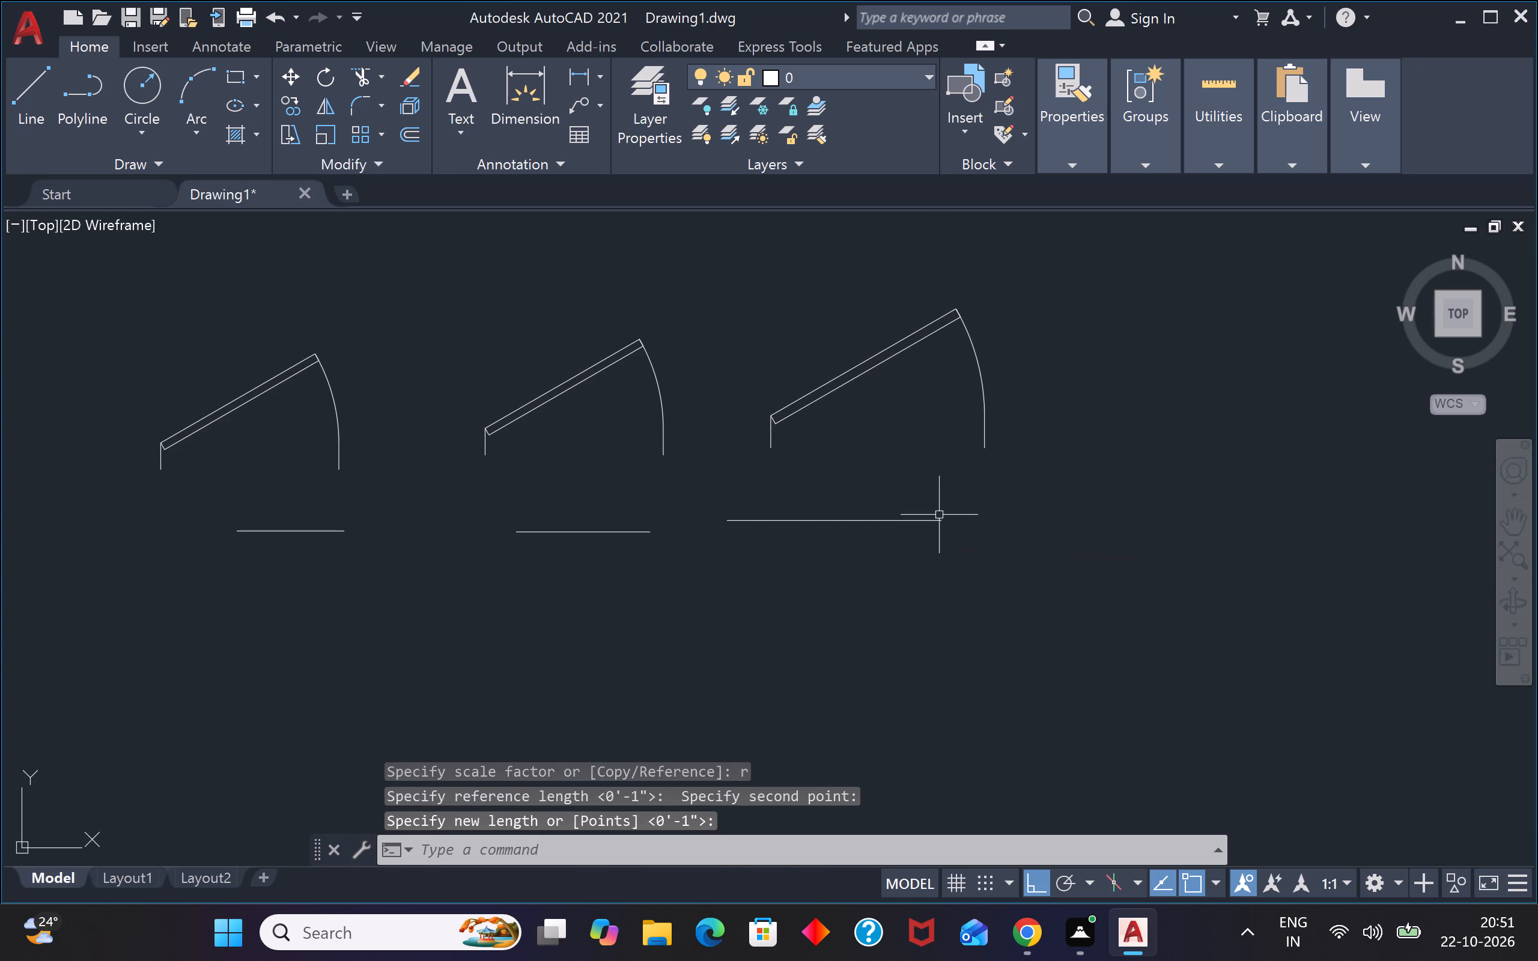
Scale the middle loose door block by reference so its opening width matches the 2'6" line below it.
{"action": "left_click", "coordinate": [656, 344]}
{"action": "left_click", "coordinate": [643, 372]}
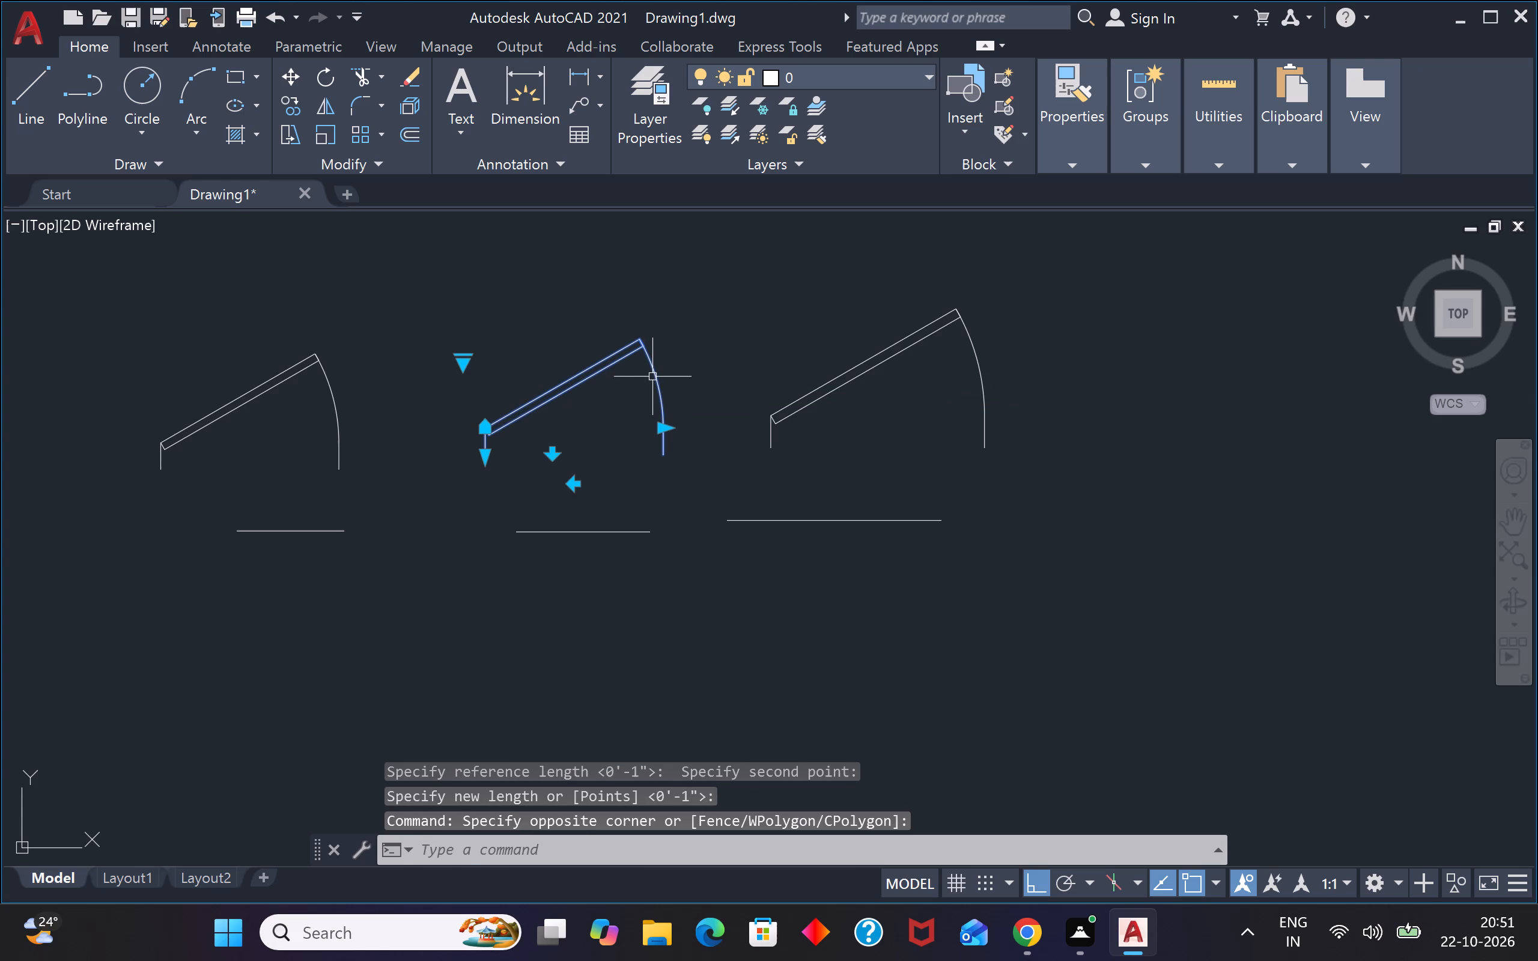
{"action": "type", "text": "sc"}
{"action": "key", "text": "space"}
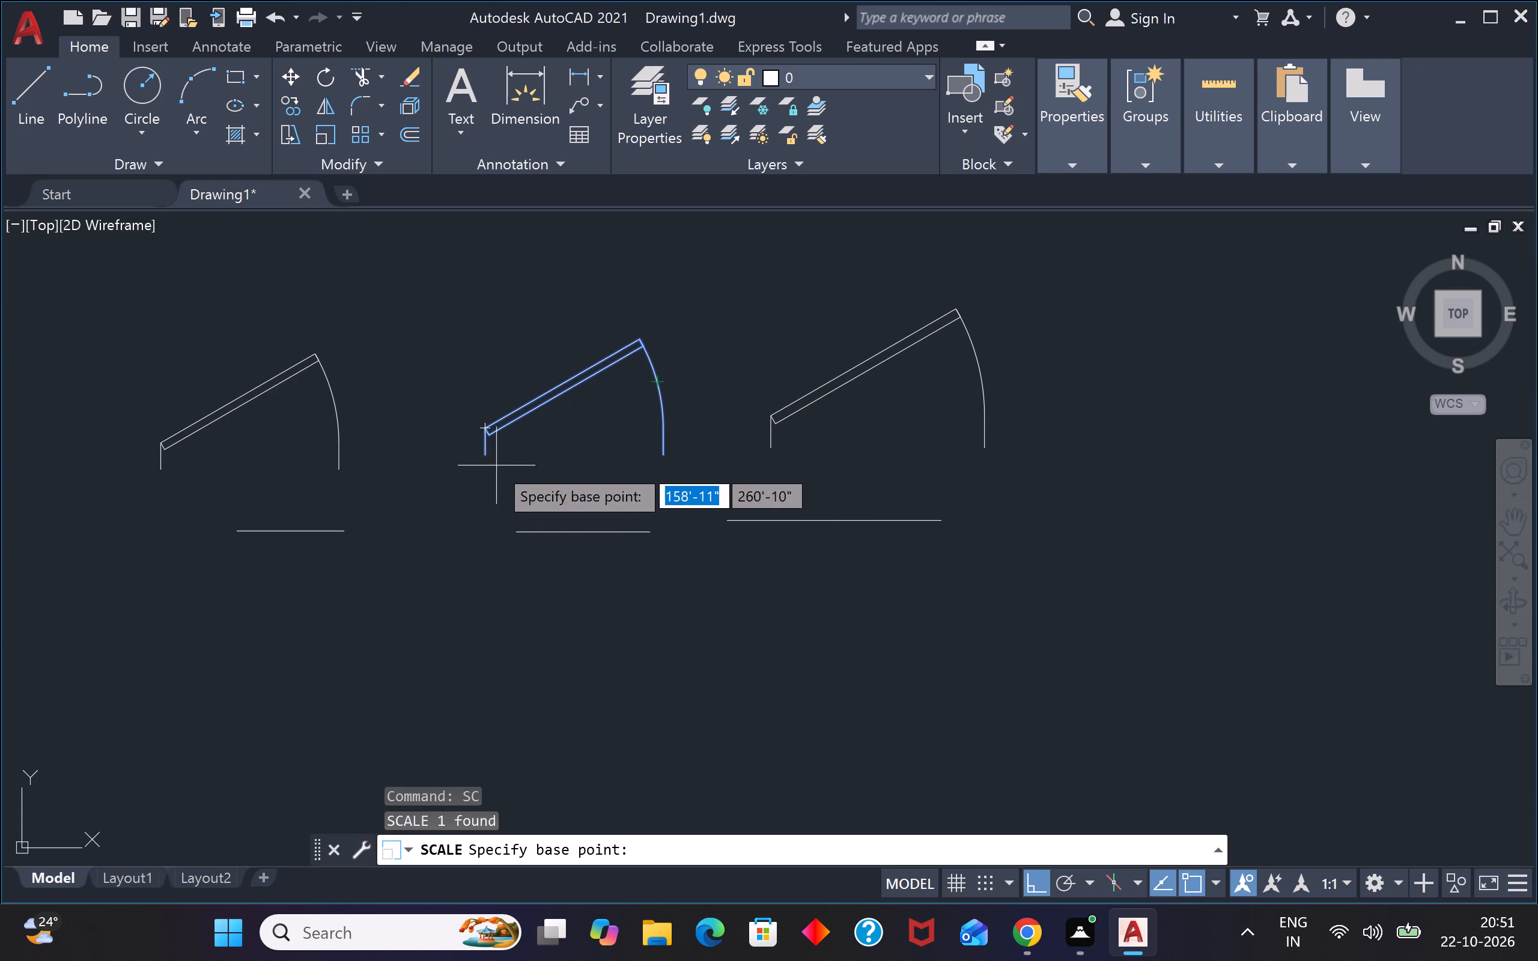
{"action": "left_click", "coordinate": [521, 527]}
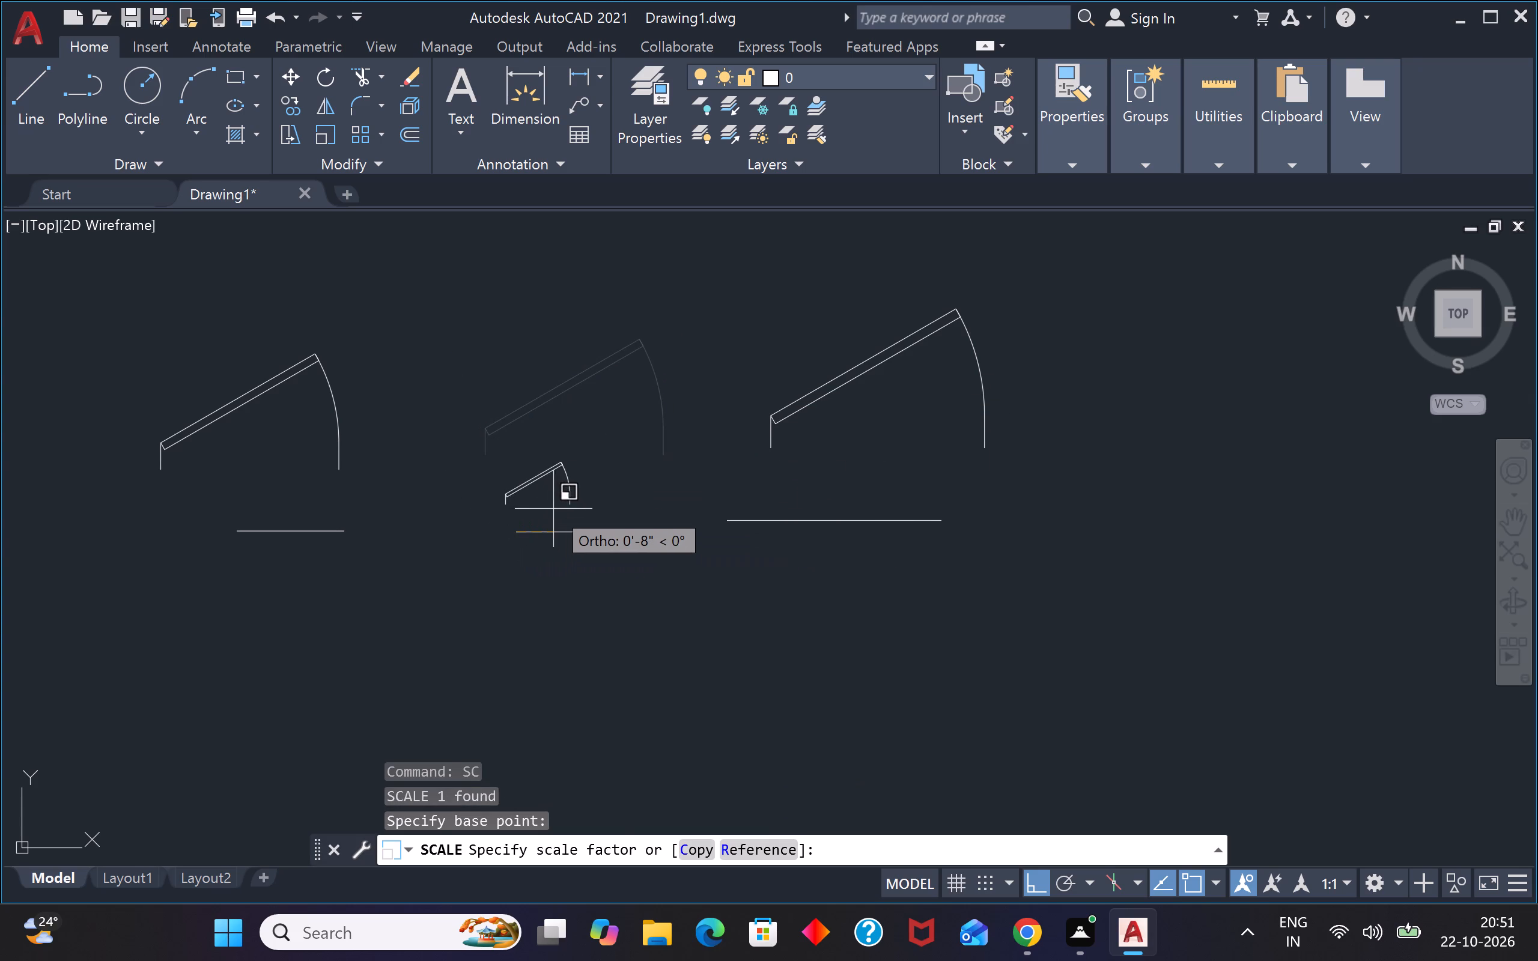
{"action": "type", "text": "r"}
{"action": "key", "text": "space"}
{"action": "left_click", "coordinate": [482, 456]}
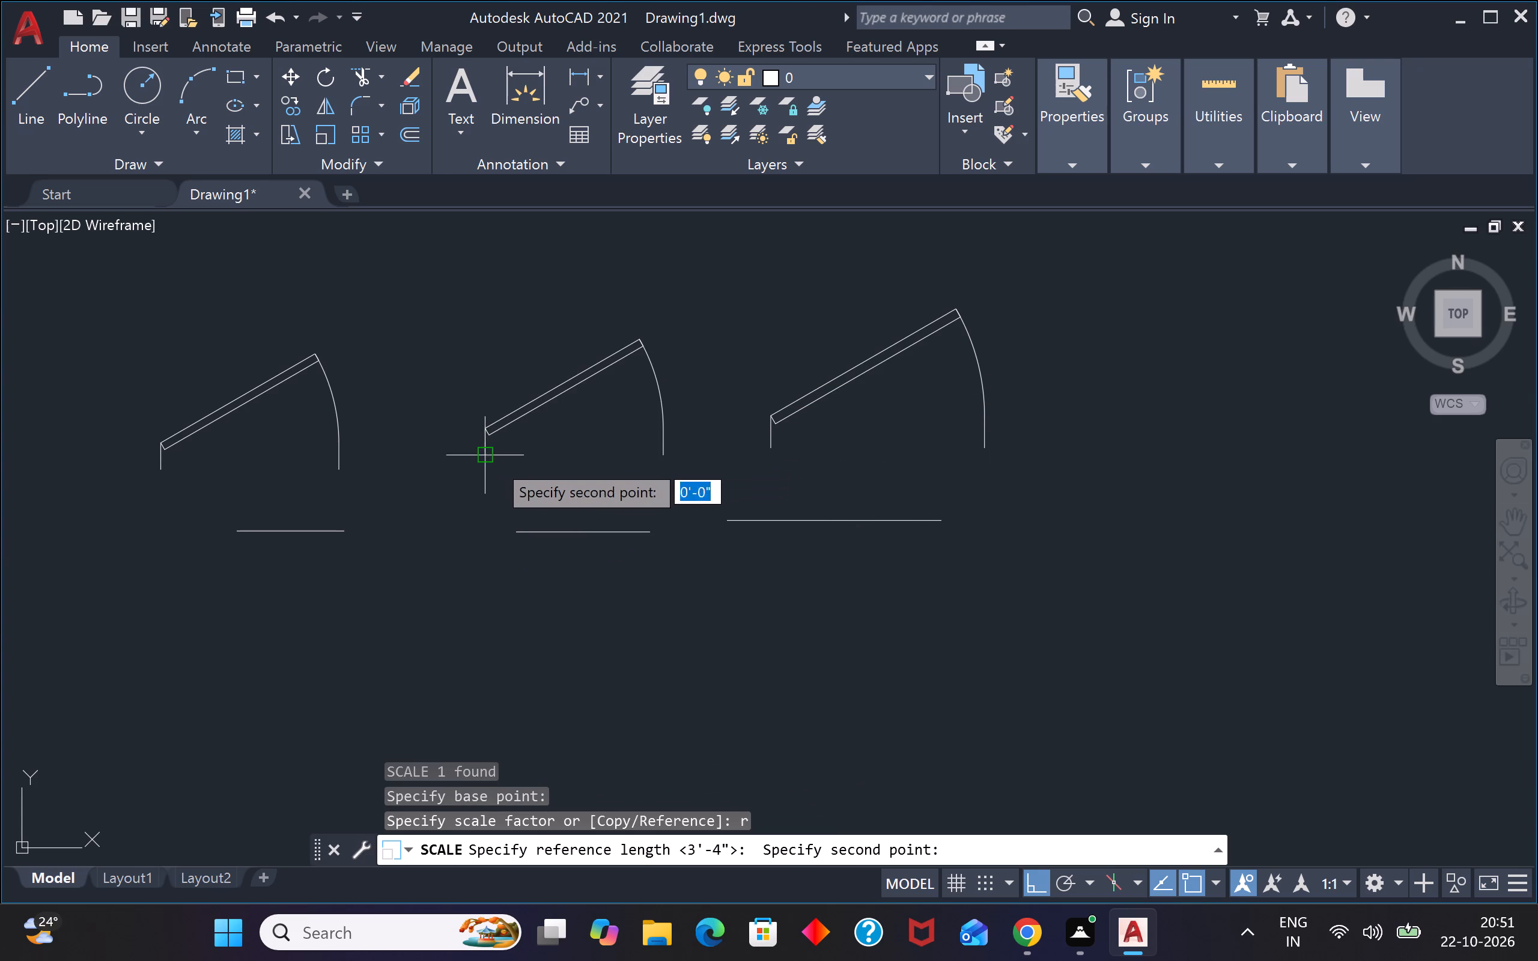
{"action": "left_click", "coordinate": [666, 458]}
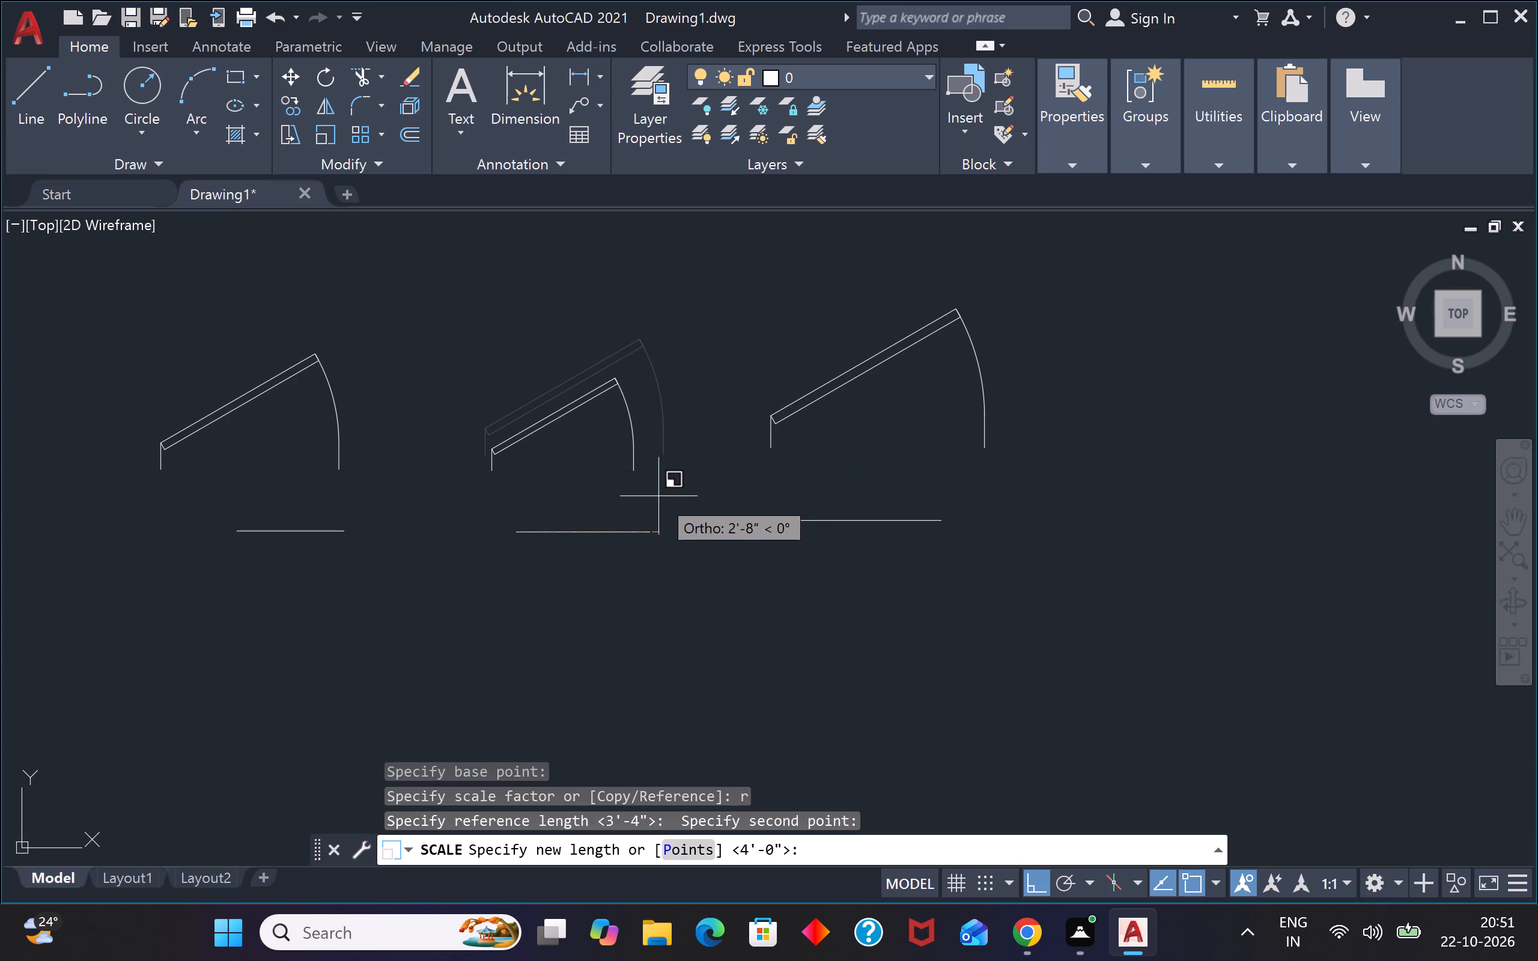
{"action": "left_click", "coordinate": [646, 533]}
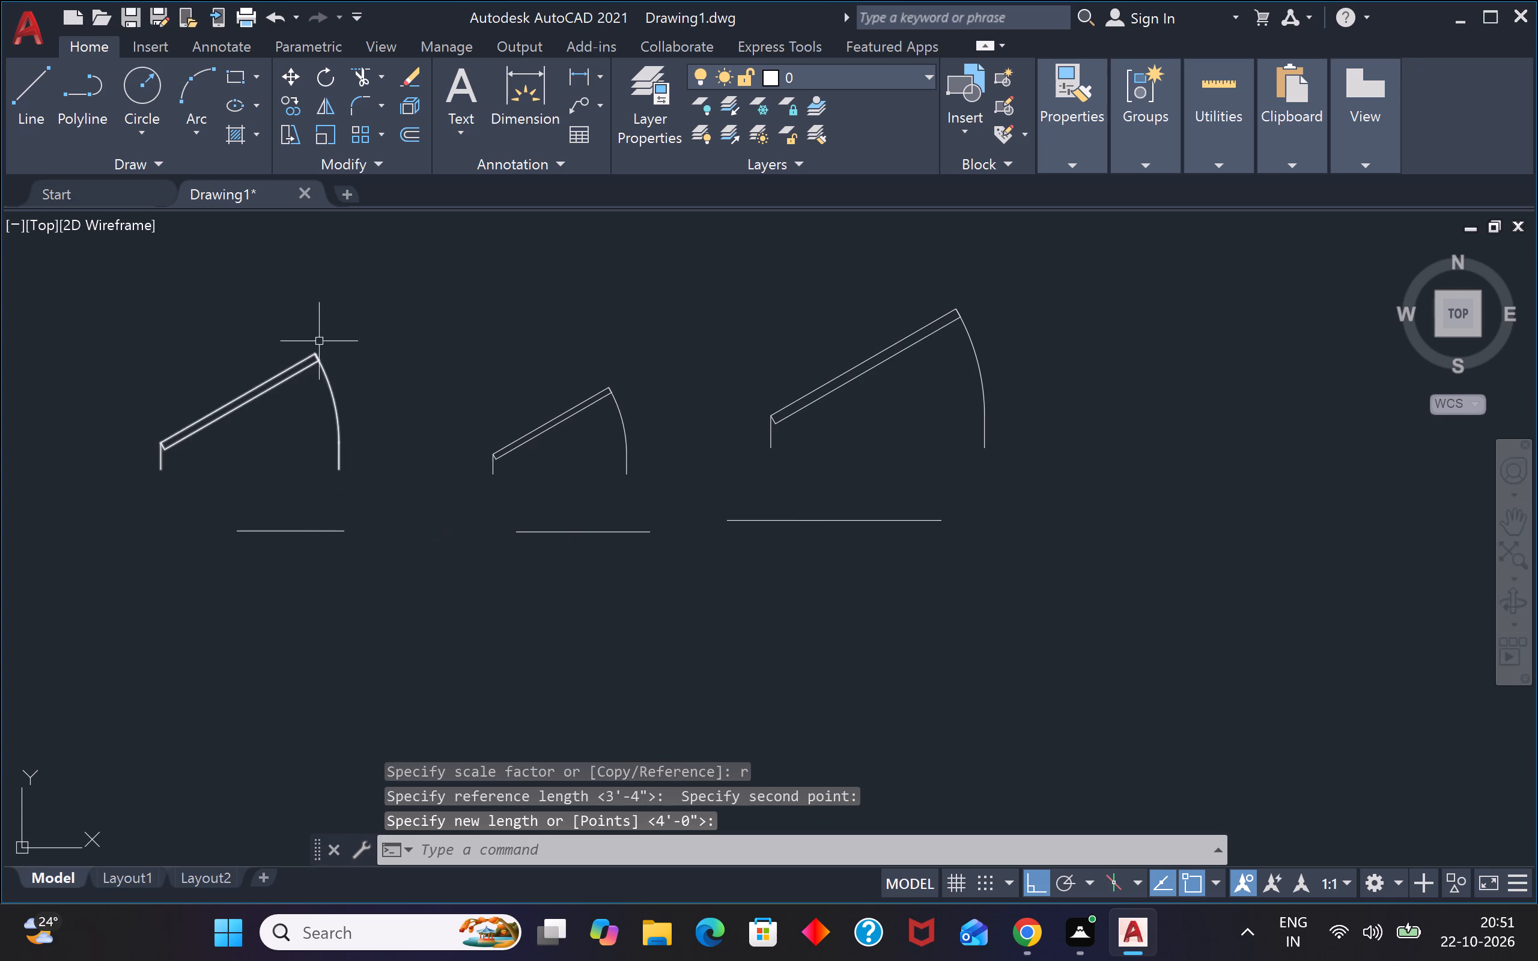
Scale the westernmost loose door block by reference so its opening width matches the 2' line below it.
{"action": "left_click", "coordinate": [319, 340]}
{"action": "left_click", "coordinate": [302, 386]}
{"action": "type", "text": "sc"}
{"action": "key", "text": "space"}
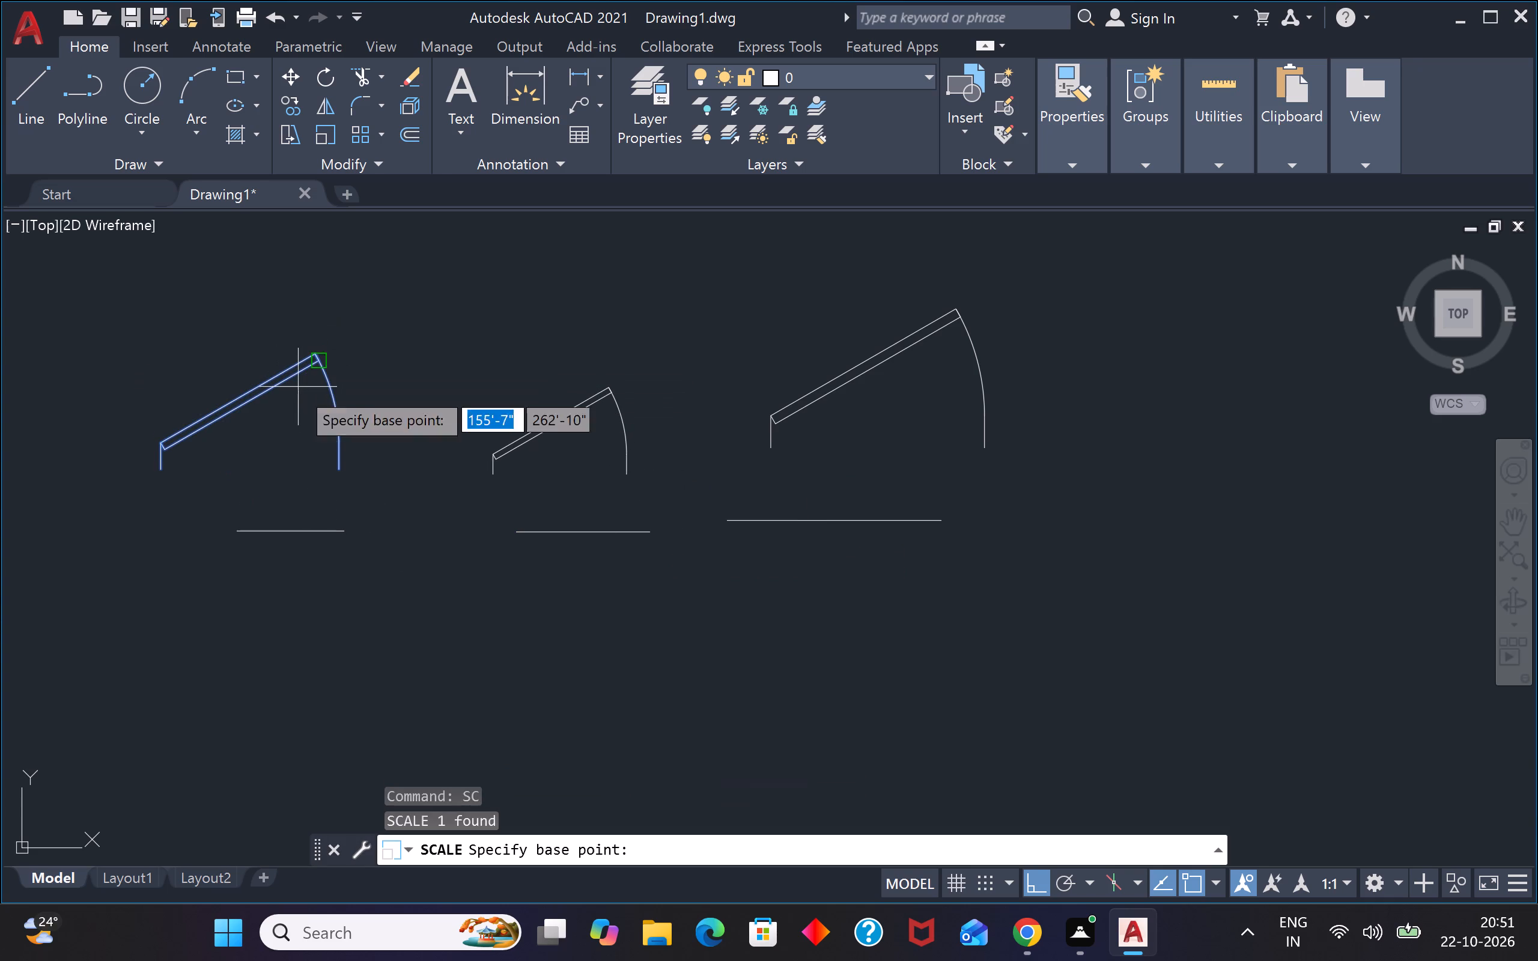
{"action": "left_click", "coordinate": [242, 533]}
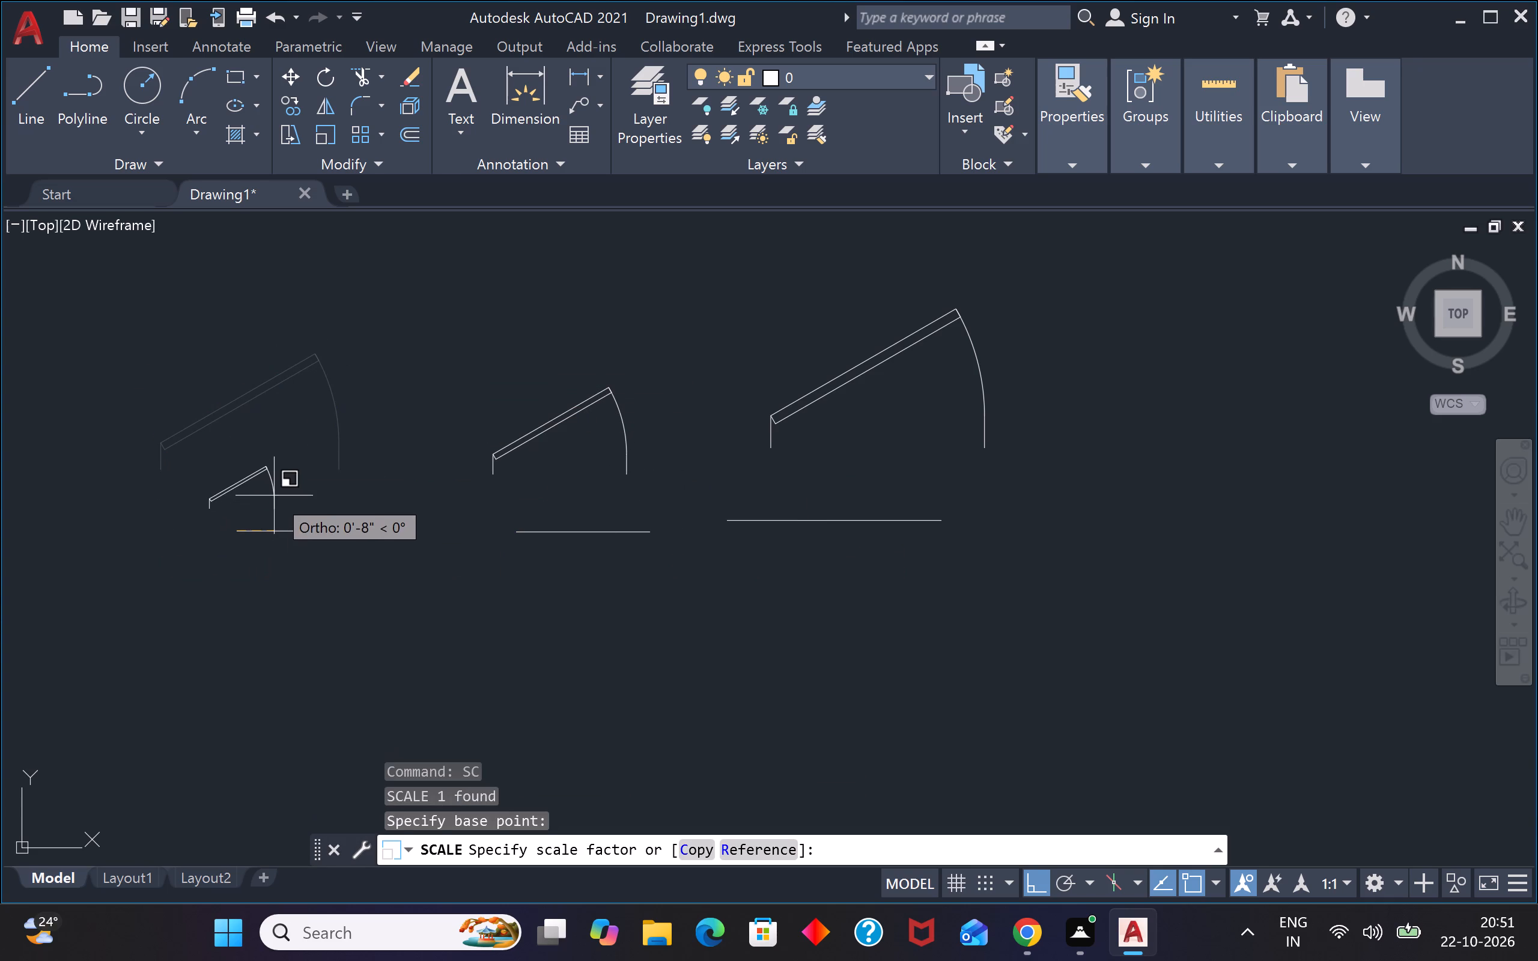
{"action": "type", "text": "r"}
{"action": "key", "text": "space"}
{"action": "left_click", "coordinate": [163, 467]}
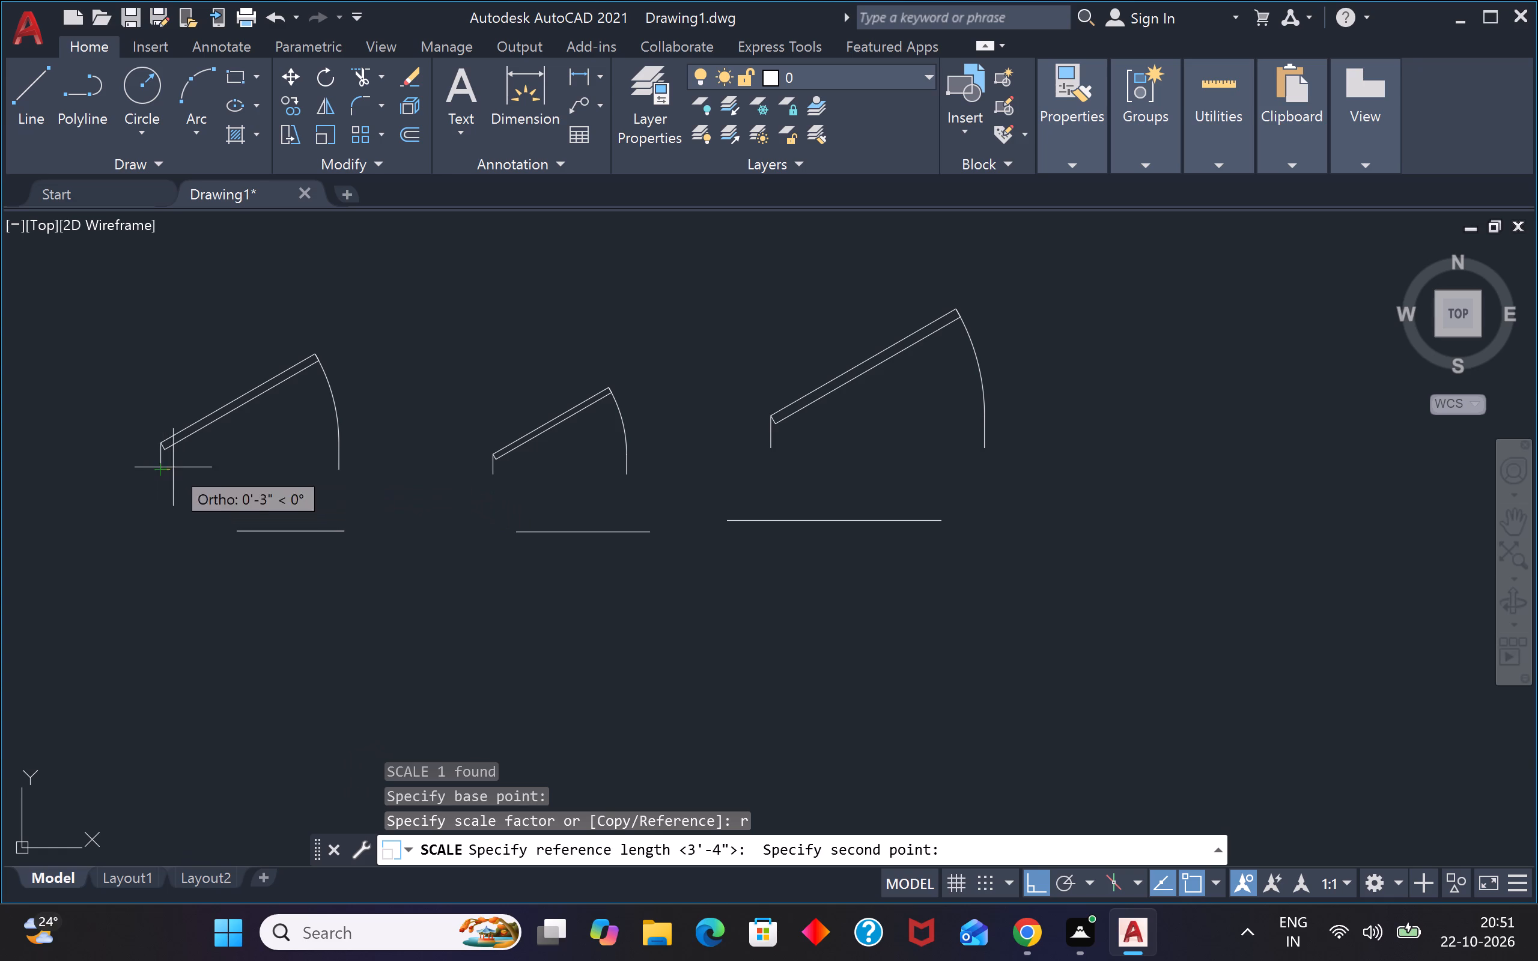
{"action": "left_click", "coordinate": [341, 465]}
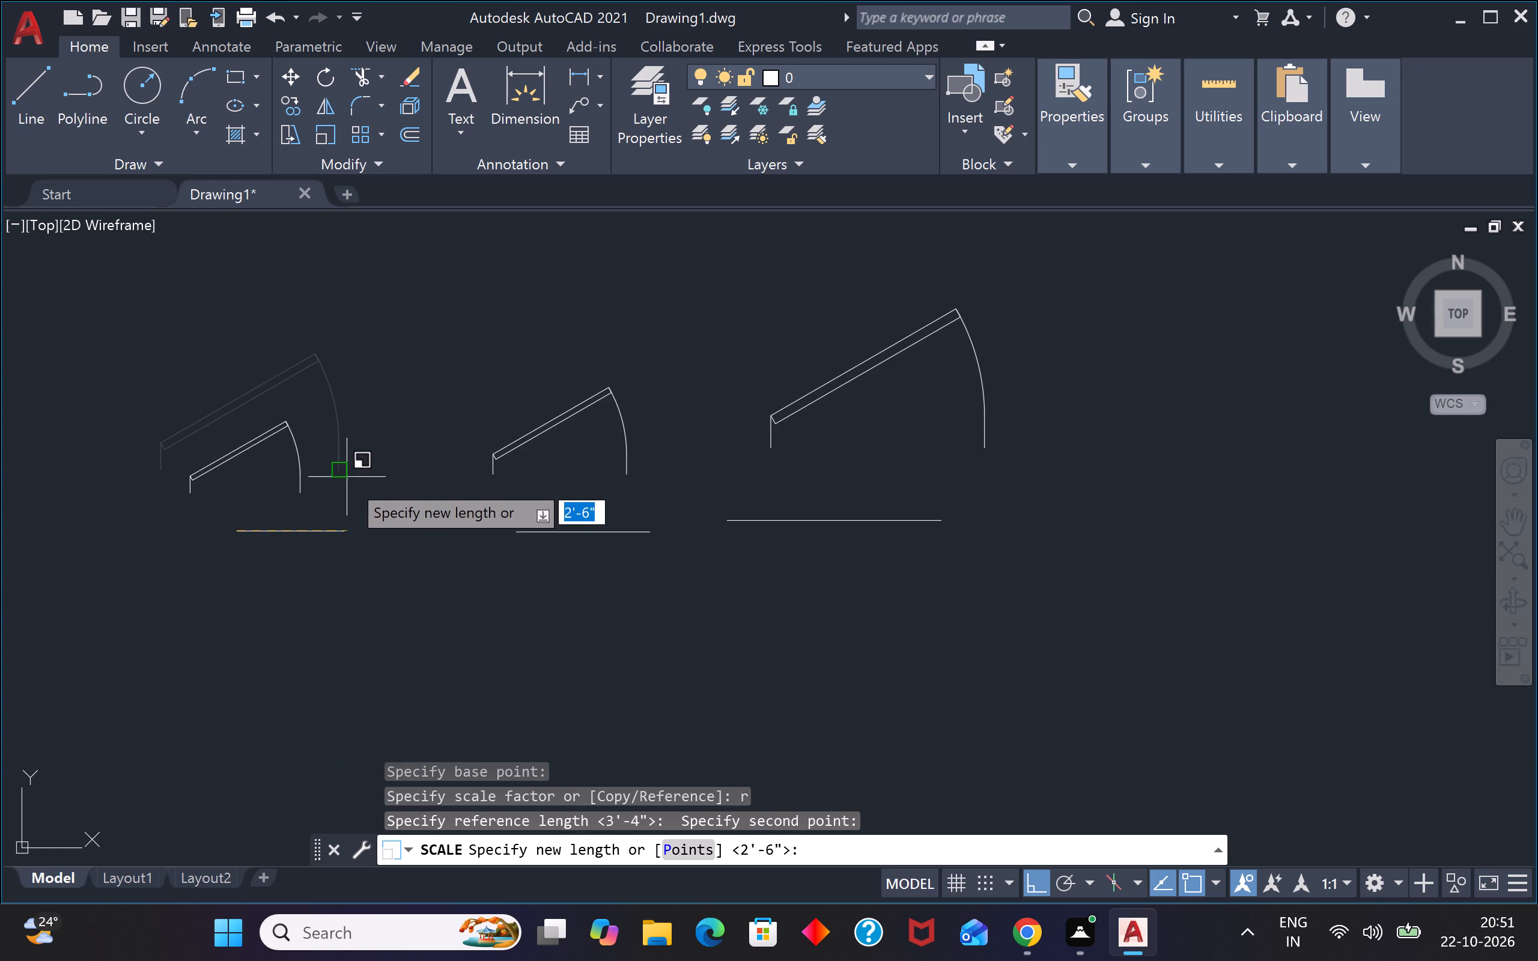
{"action": "left_click", "coordinate": [336, 527]}
Move the 4' door block by its lower hinge-side corner into the main entrance opening in the south wall, with Ortho off.
{"action": "scroll", "coordinate": [336, 524], "scroll_direction": "down", "scroll_amount": 3}
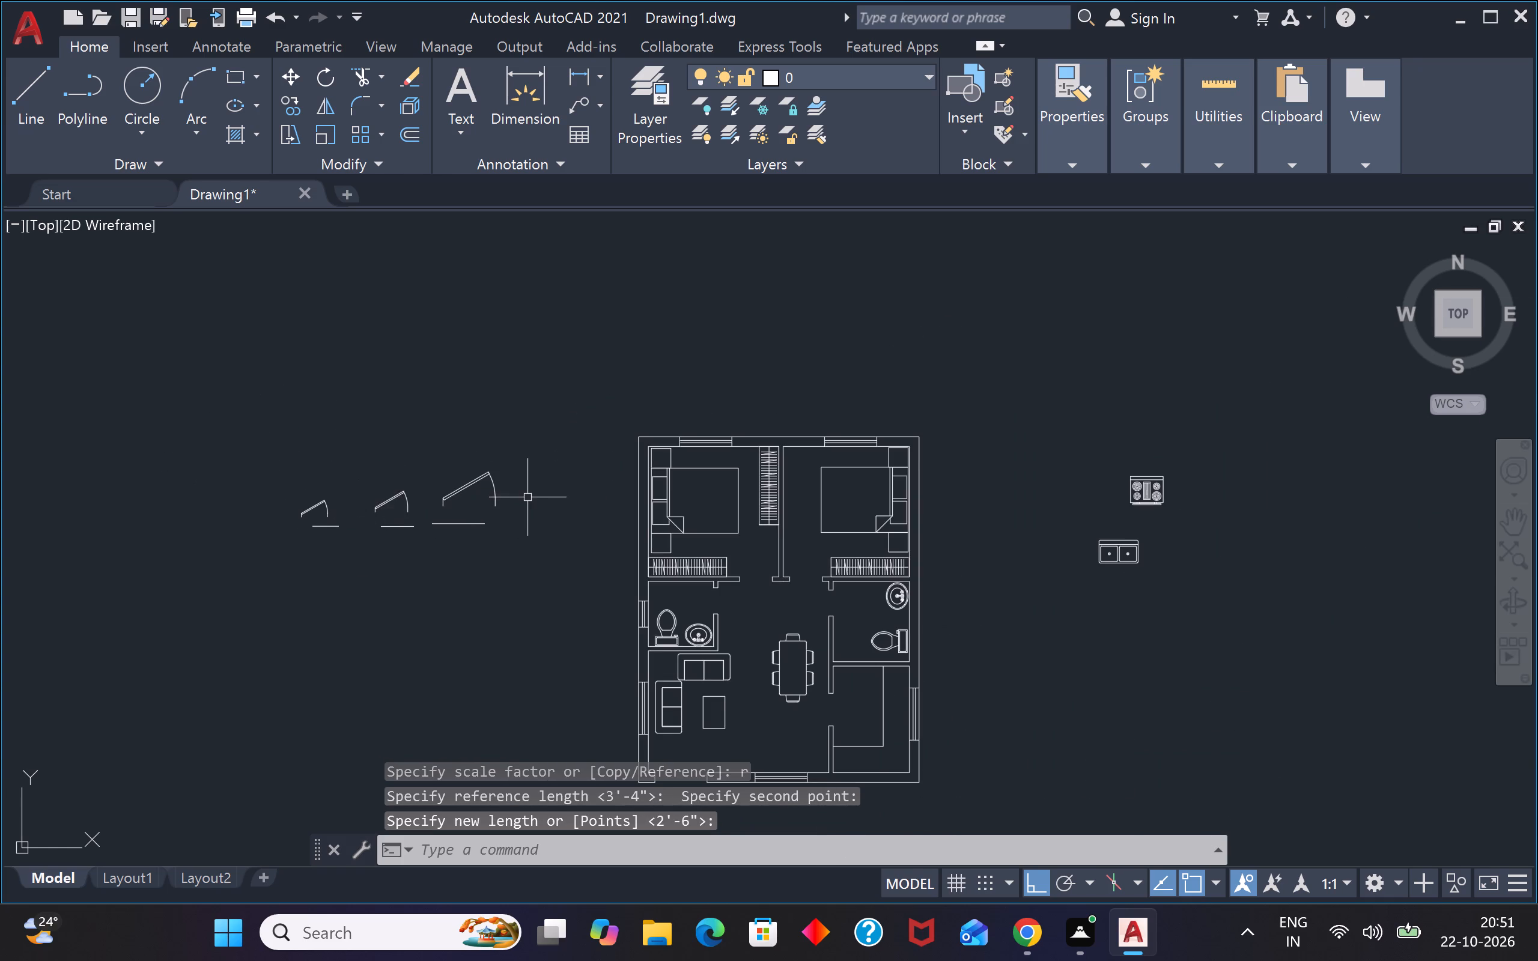
{"action": "scroll", "coordinate": [527, 497], "scroll_direction": "up", "scroll_amount": 2}
{"action": "left_click", "coordinate": [480, 412]}
{"action": "left_click", "coordinate": [399, 460]}
{"action": "key", "text": "m"}
{"action": "key", "text": "space"}
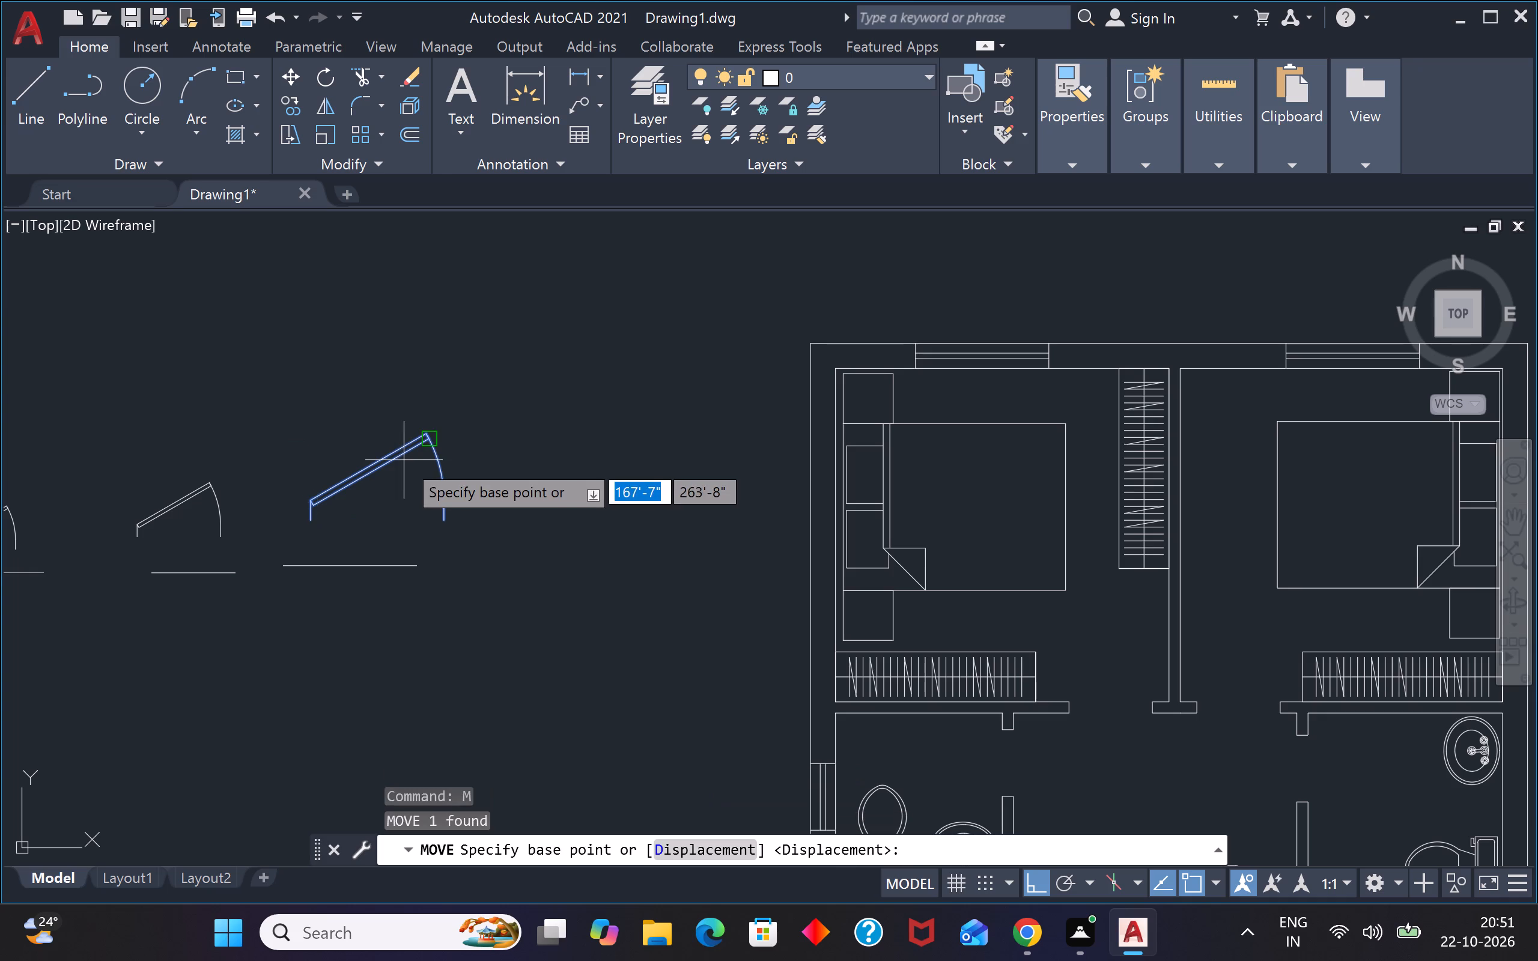
{"action": "left_click", "coordinate": [305, 524]}
{"action": "scroll", "coordinate": [388, 553], "scroll_direction": "down", "scroll_amount": 3}
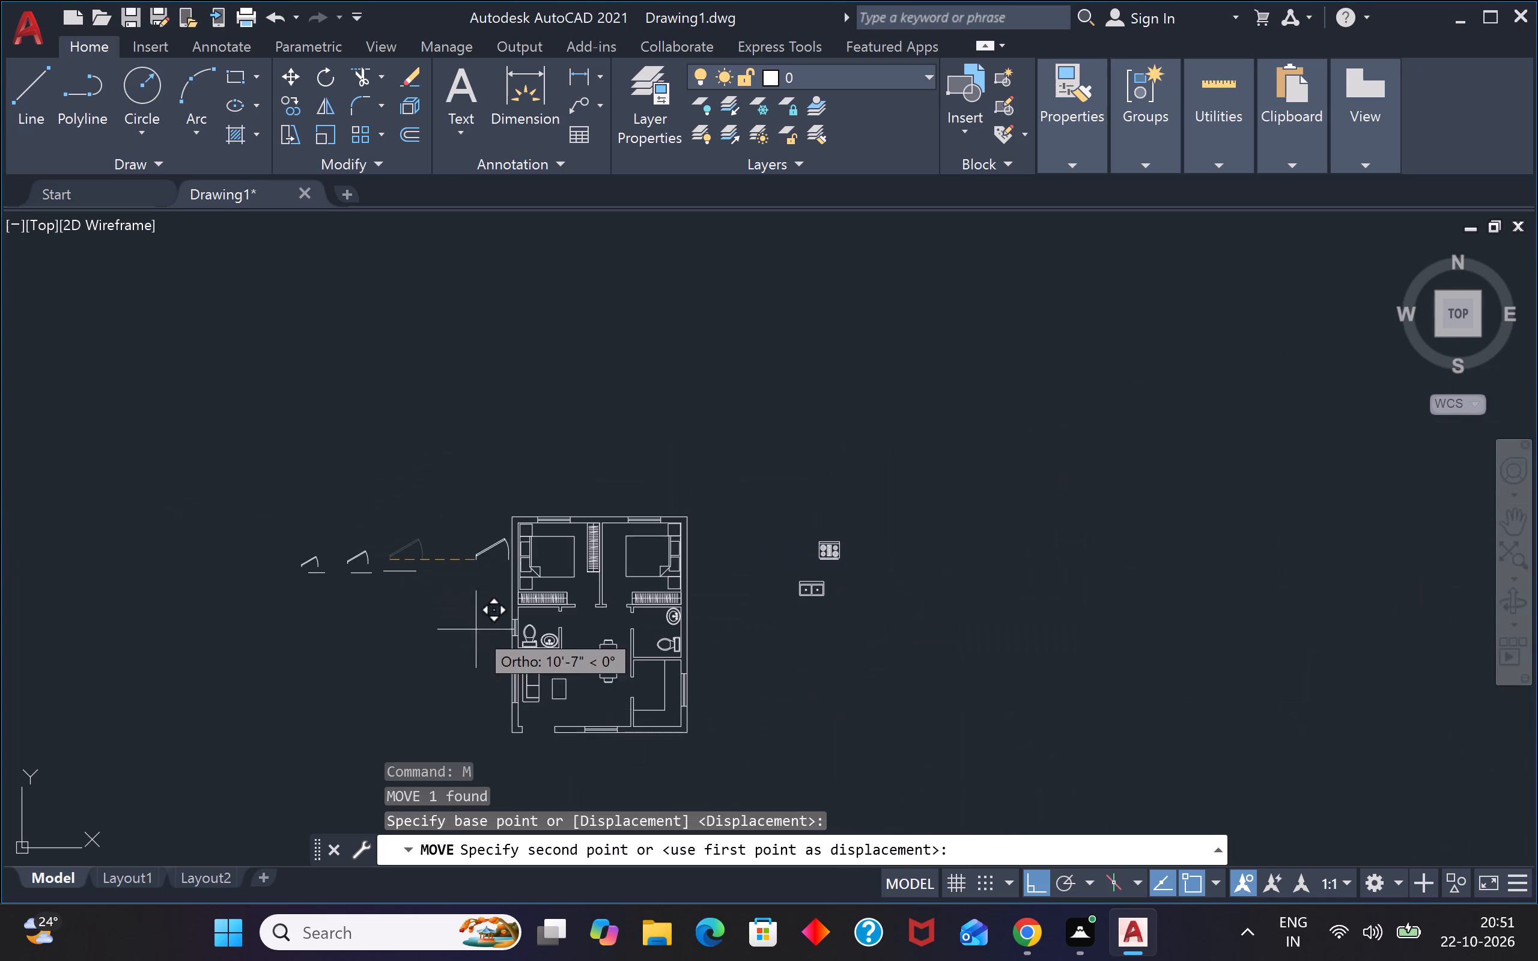
{"action": "key", "text": "F8"}
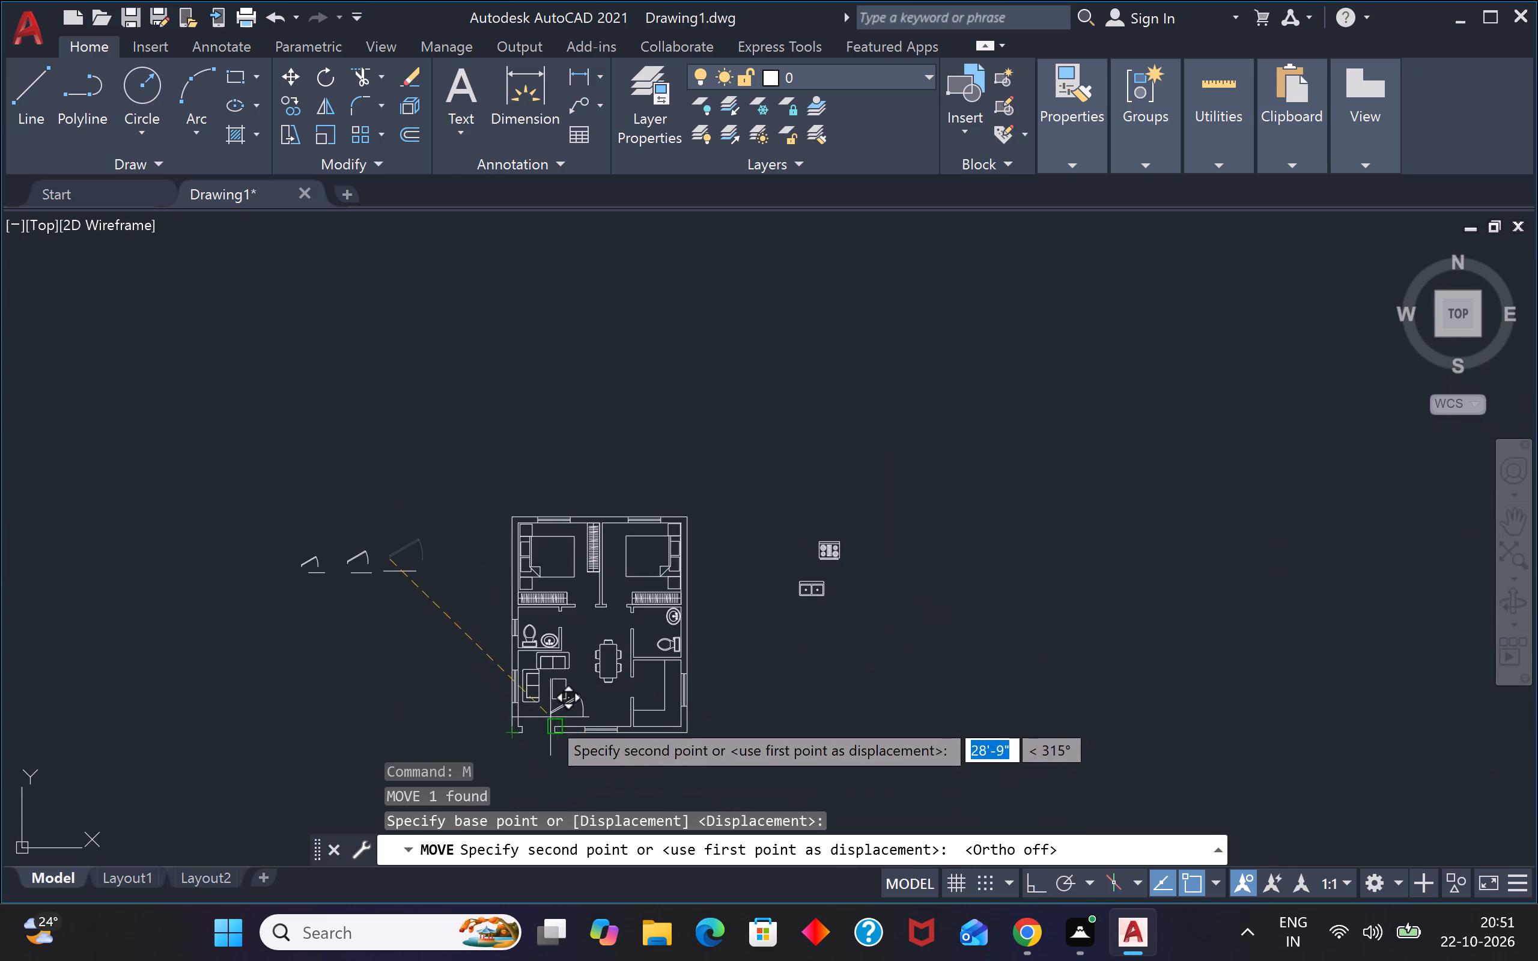
{"action": "scroll", "coordinate": [543, 727], "scroll_direction": "up", "scroll_amount": 3}
{"action": "left_click", "coordinate": [455, 750]}
Copy the 2'6" door block from its lower hinge-side corner into both bedroom door openings, at each opening's west jamb.
{"action": "scroll", "coordinate": [455, 744], "scroll_direction": "down", "scroll_amount": 3}
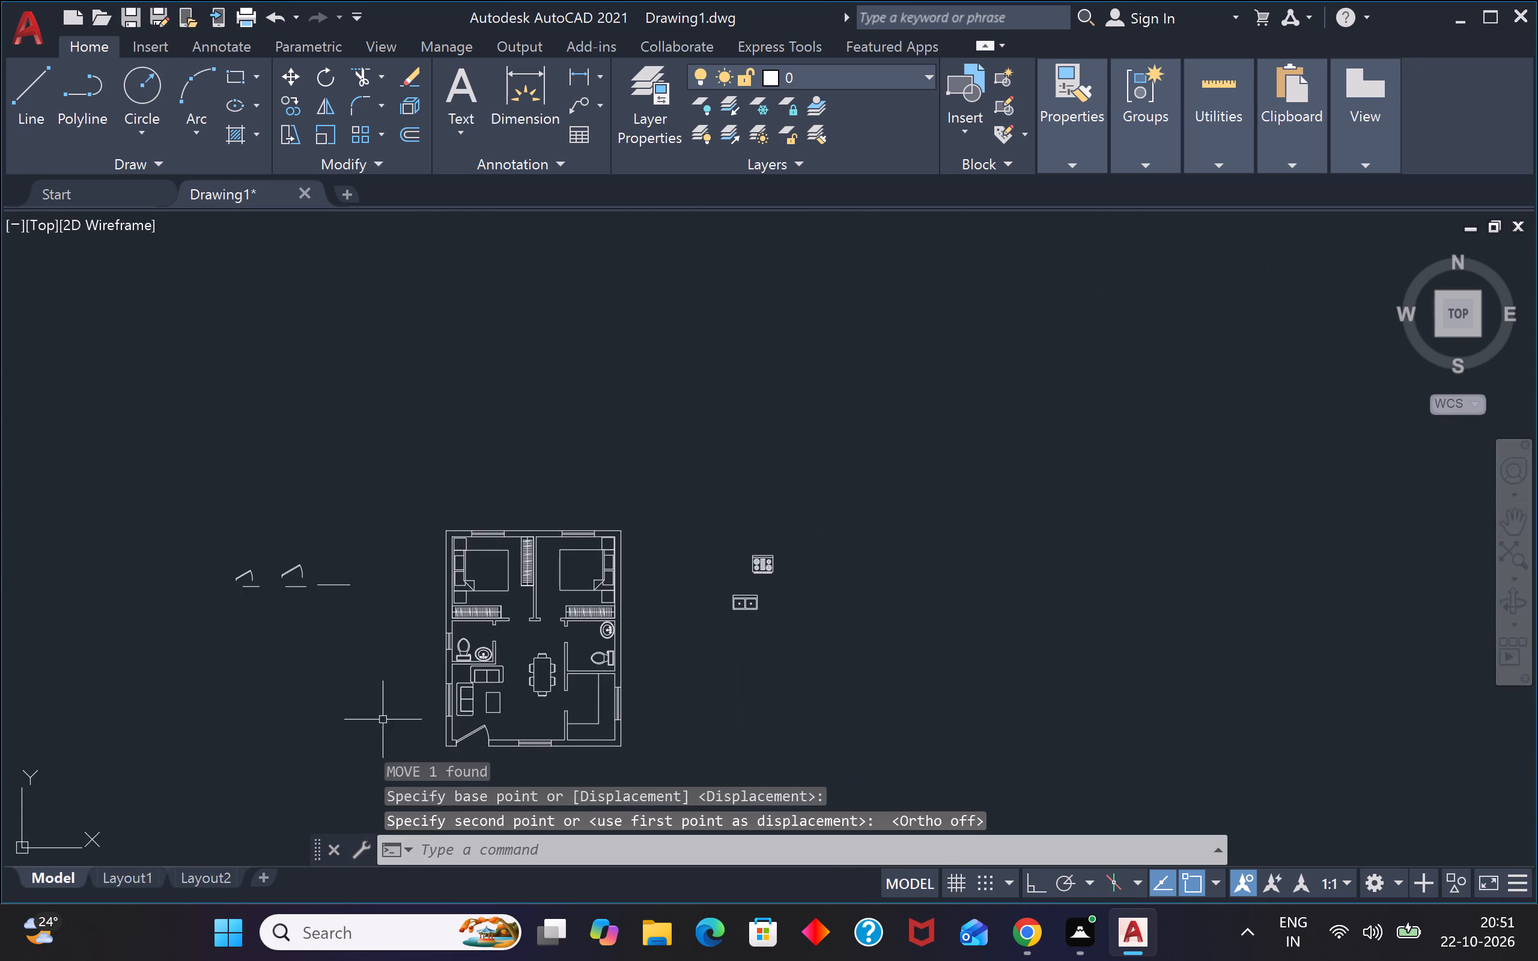
{"action": "scroll", "coordinate": [287, 572], "scroll_direction": "up", "scroll_amount": 2}
{"action": "left_click", "coordinate": [321, 527]}
{"action": "left_click", "coordinate": [286, 557]}
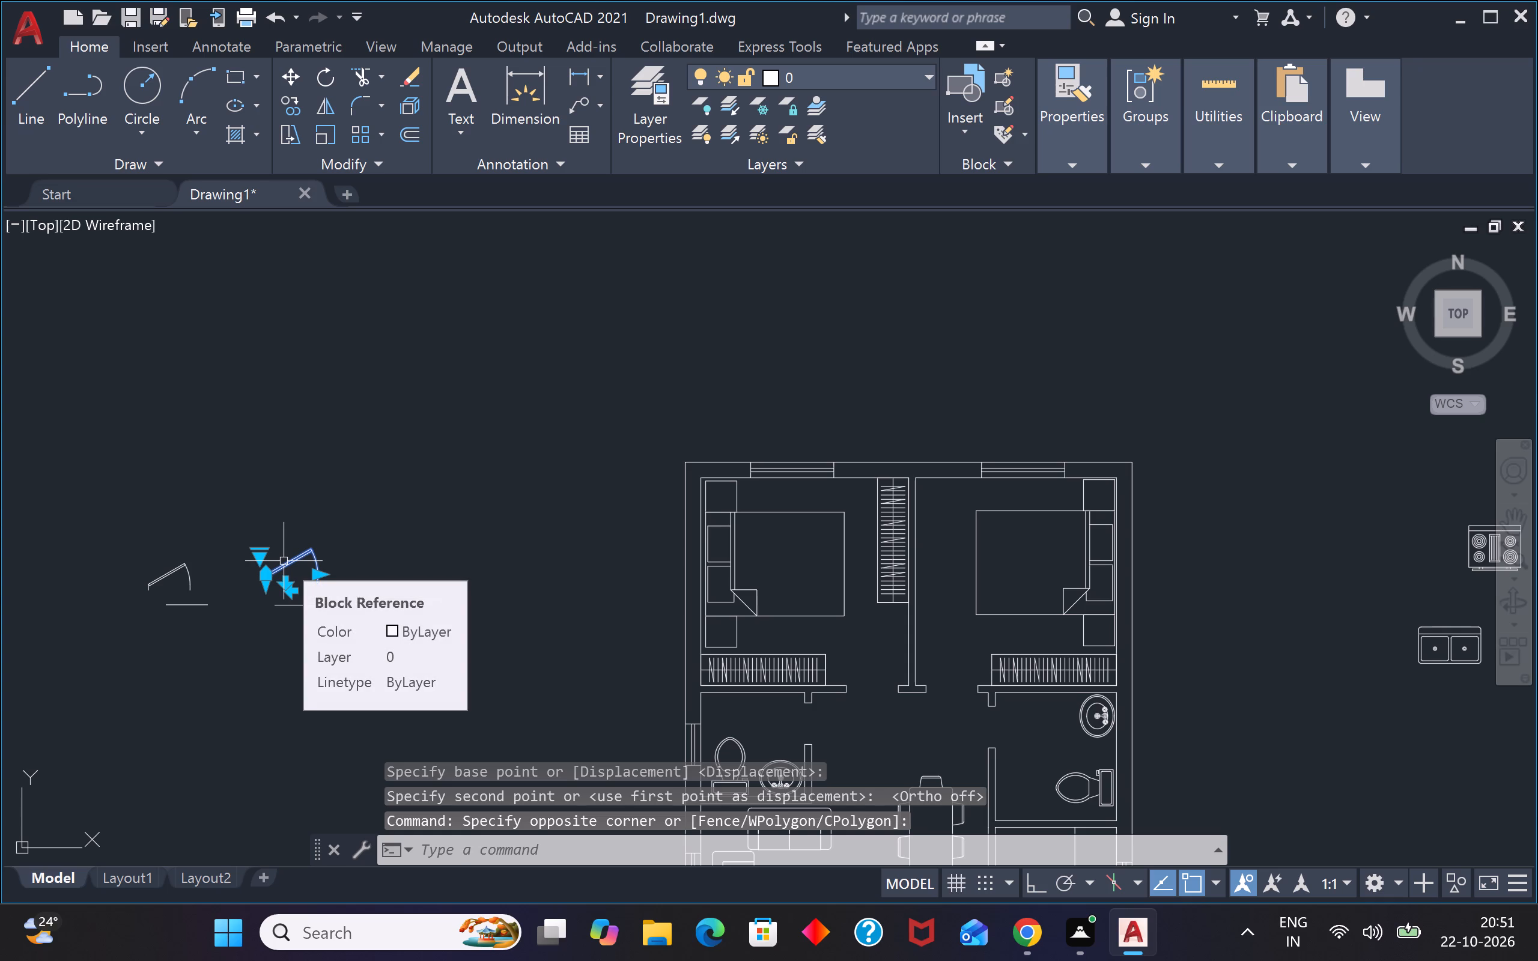
{"action": "type", "text": "co"}
{"action": "key", "text": "Return"}
{"action": "scroll", "coordinate": [257, 596], "scroll_direction": "up", "scroll_amount": 3}
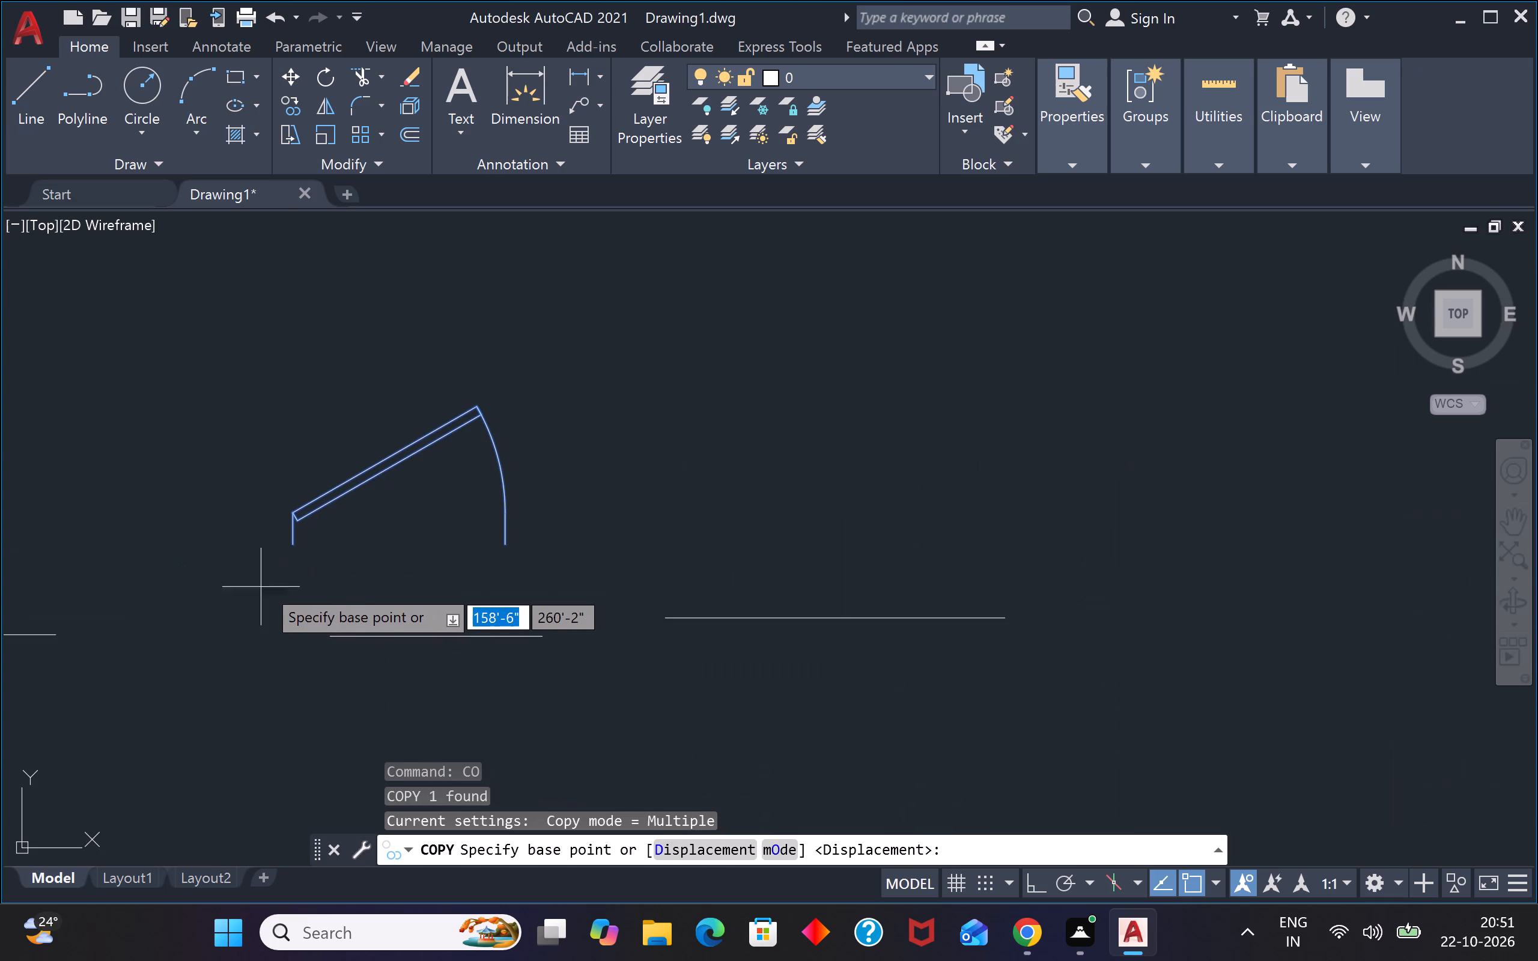
{"action": "left_click", "coordinate": [288, 548]}
{"action": "scroll", "coordinate": [295, 550], "scroll_direction": "down", "scroll_amount": 3}
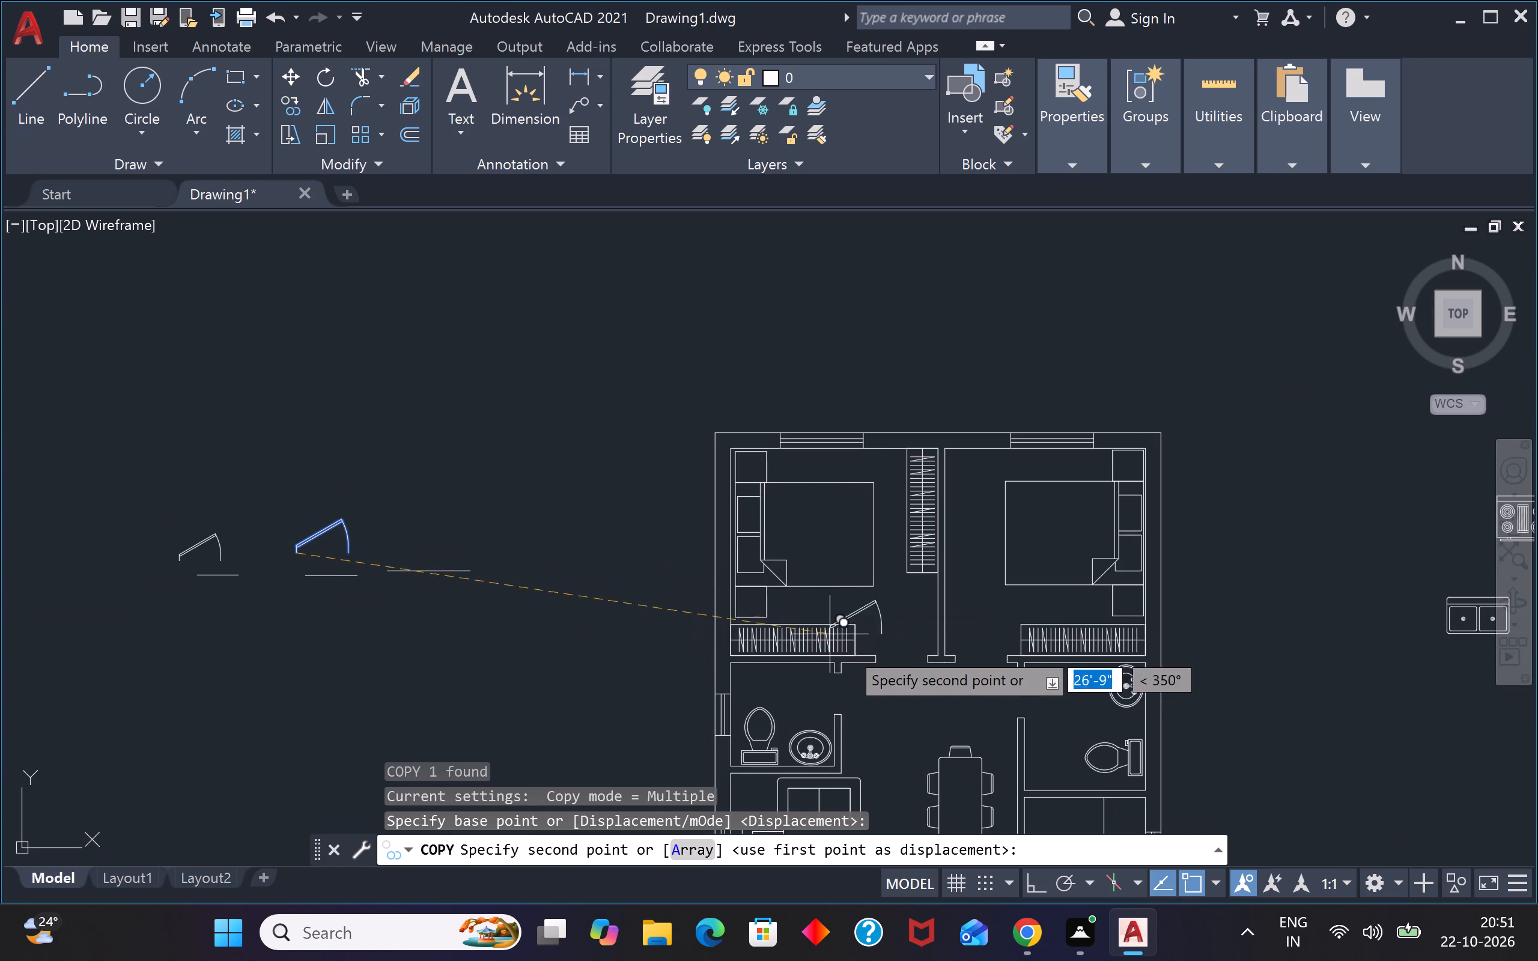
{"action": "scroll", "coordinate": [877, 668], "scroll_direction": "up", "scroll_amount": 3}
{"action": "left_click", "coordinate": [878, 650]}
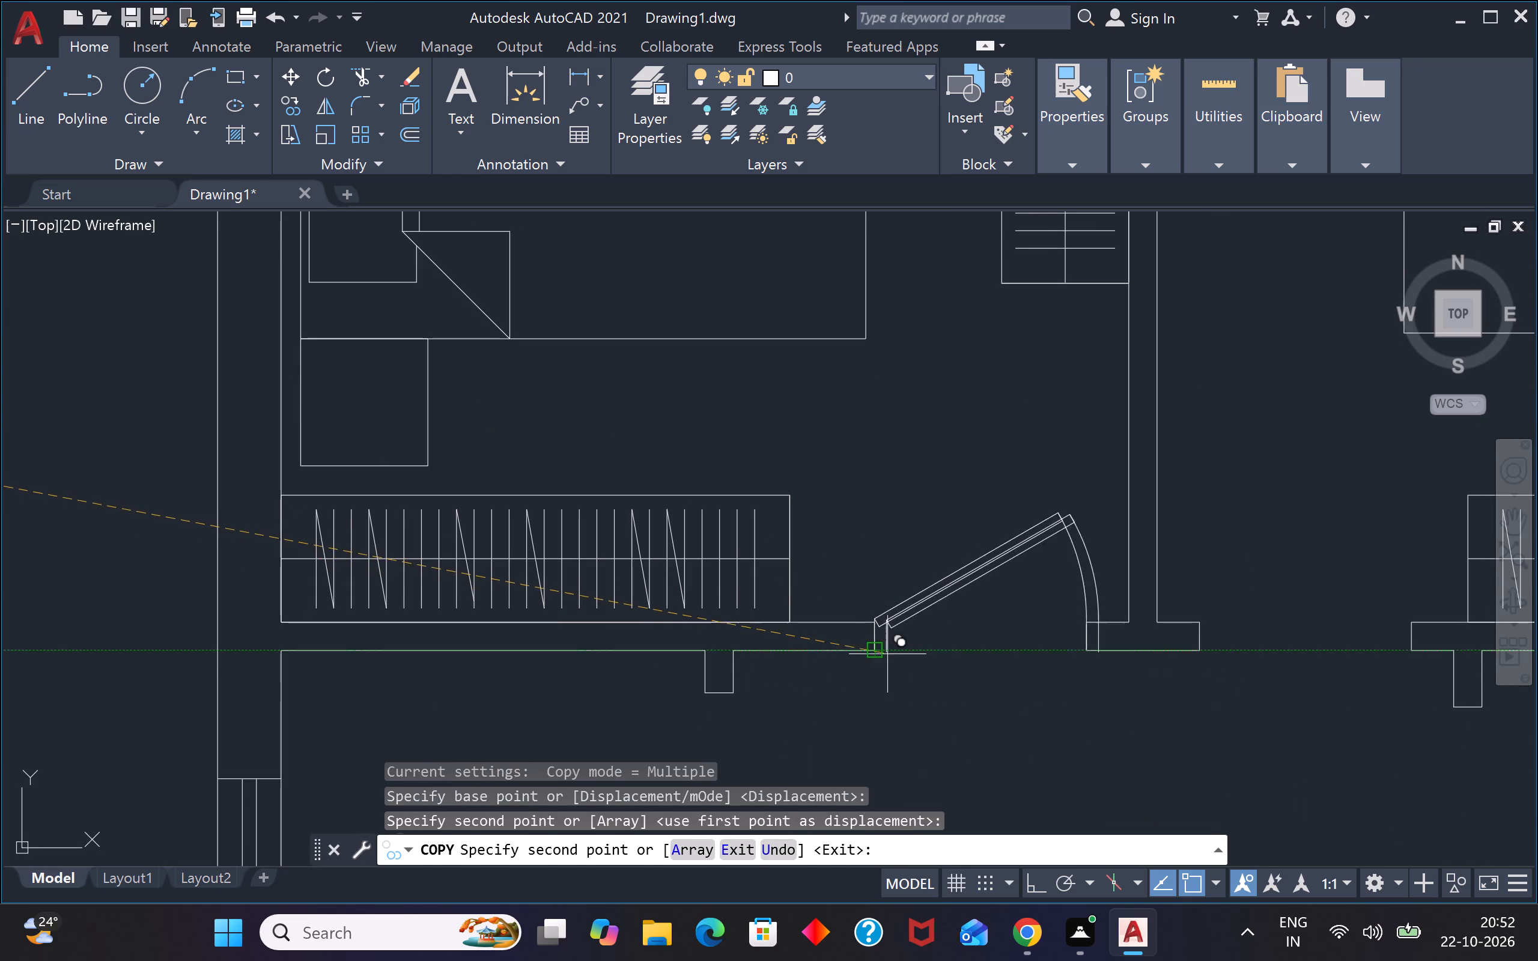
{"action": "scroll", "coordinate": [890, 658], "scroll_direction": "down", "scroll_amount": 1}
{"action": "scroll", "coordinate": [1060, 670], "scroll_direction": "up", "scroll_amount": 2}
{"action": "left_click", "coordinate": [1124, 629]}
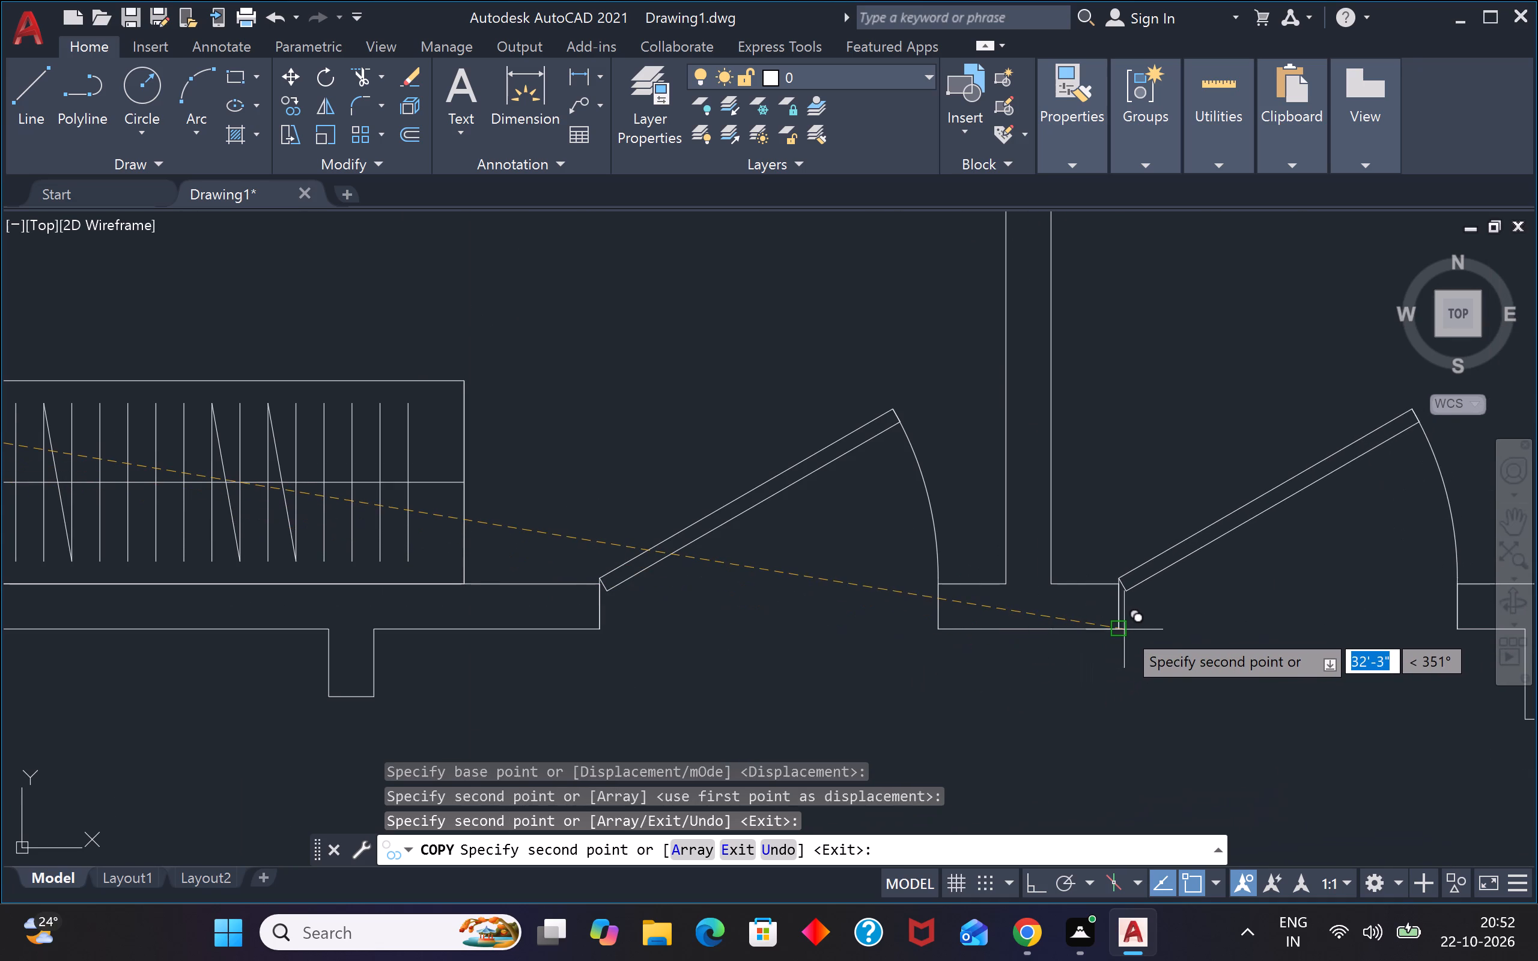
{"action": "scroll", "coordinate": [1124, 639], "scroll_direction": "down", "scroll_amount": 4}
{"action": "scroll", "coordinate": [1126, 697], "scroll_direction": "down", "scroll_amount": 2}
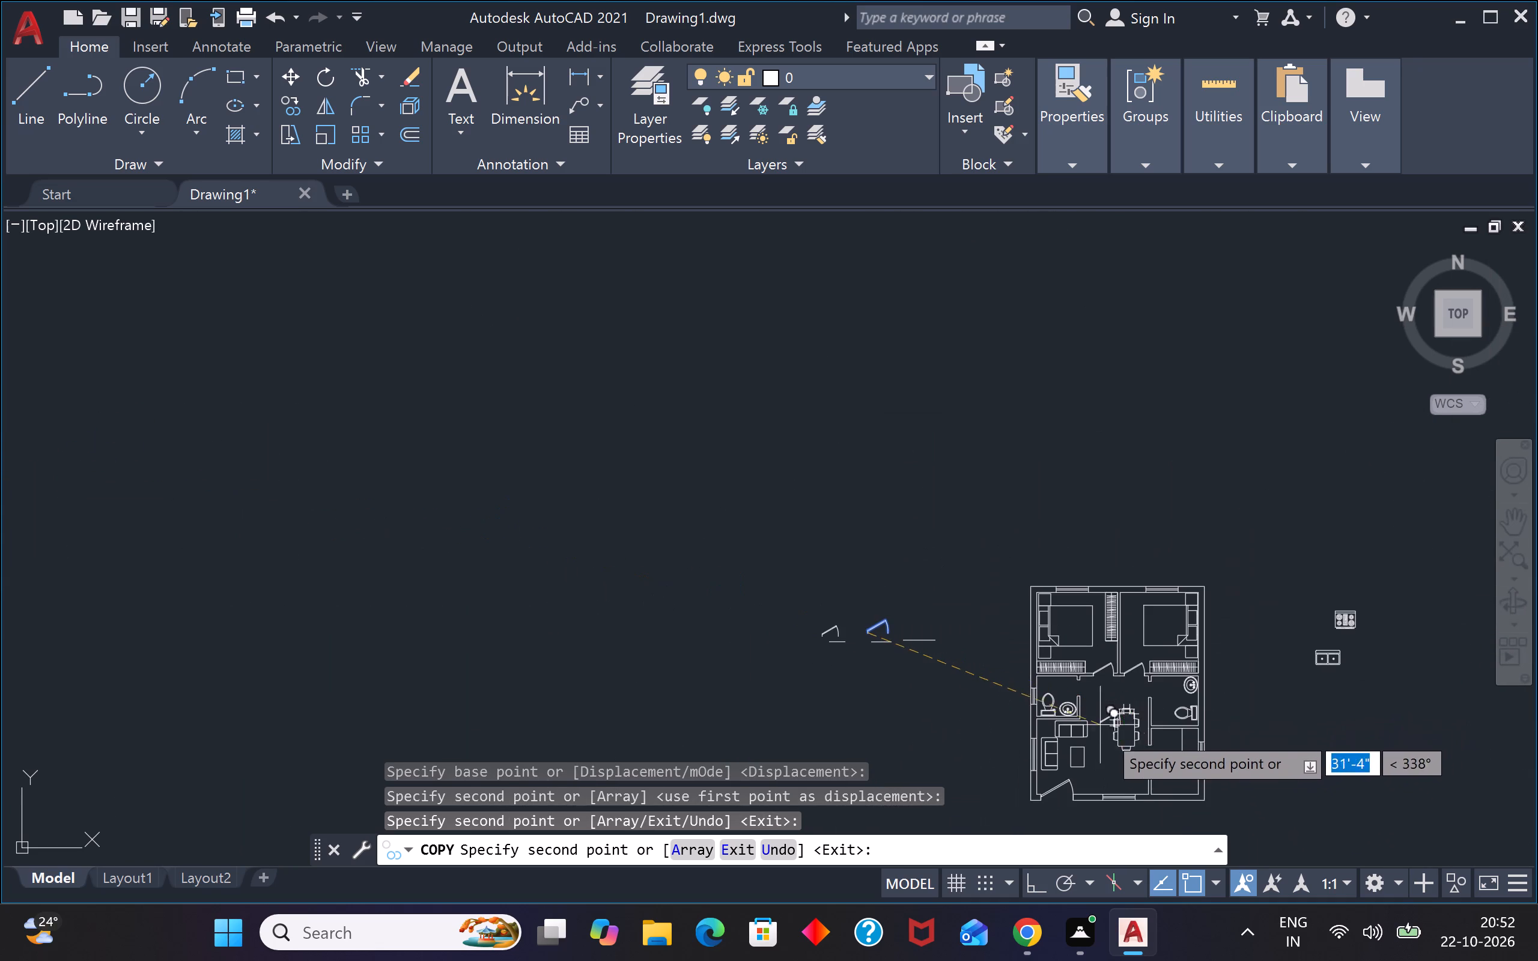
{"action": "scroll", "coordinate": [1127, 723], "scroll_direction": "up", "scroll_amount": 2}
{"action": "scroll", "coordinate": [1167, 700], "scroll_direction": "down", "scroll_amount": 2}
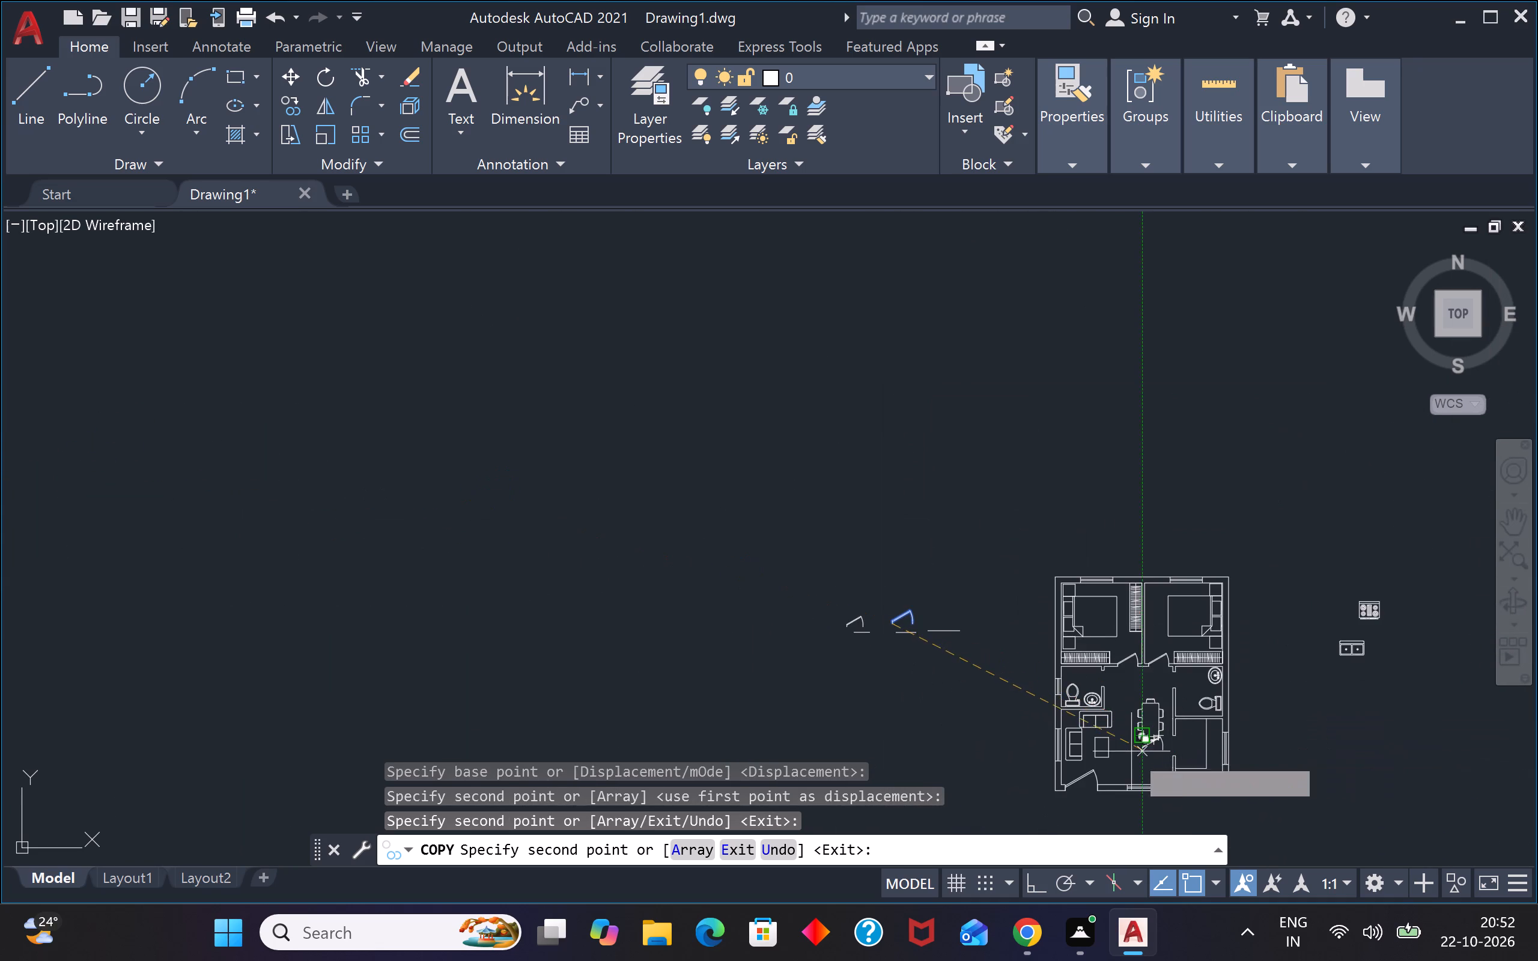
{"action": "scroll", "coordinate": [1129, 756], "scroll_direction": "up", "scroll_amount": 2}
{"action": "key", "text": "Escape"}
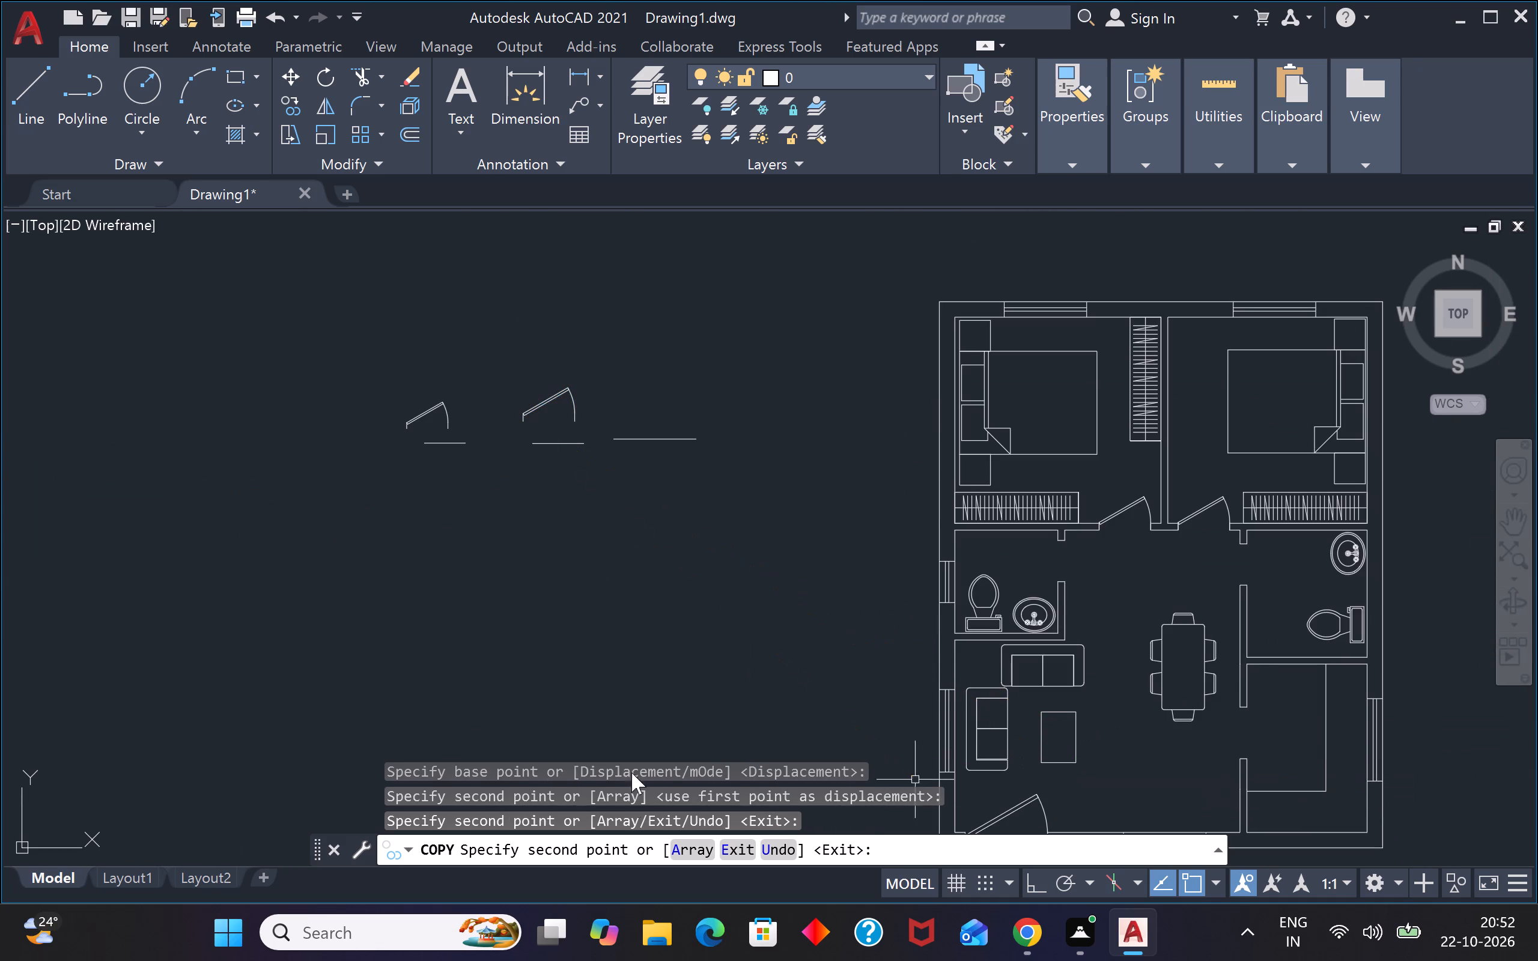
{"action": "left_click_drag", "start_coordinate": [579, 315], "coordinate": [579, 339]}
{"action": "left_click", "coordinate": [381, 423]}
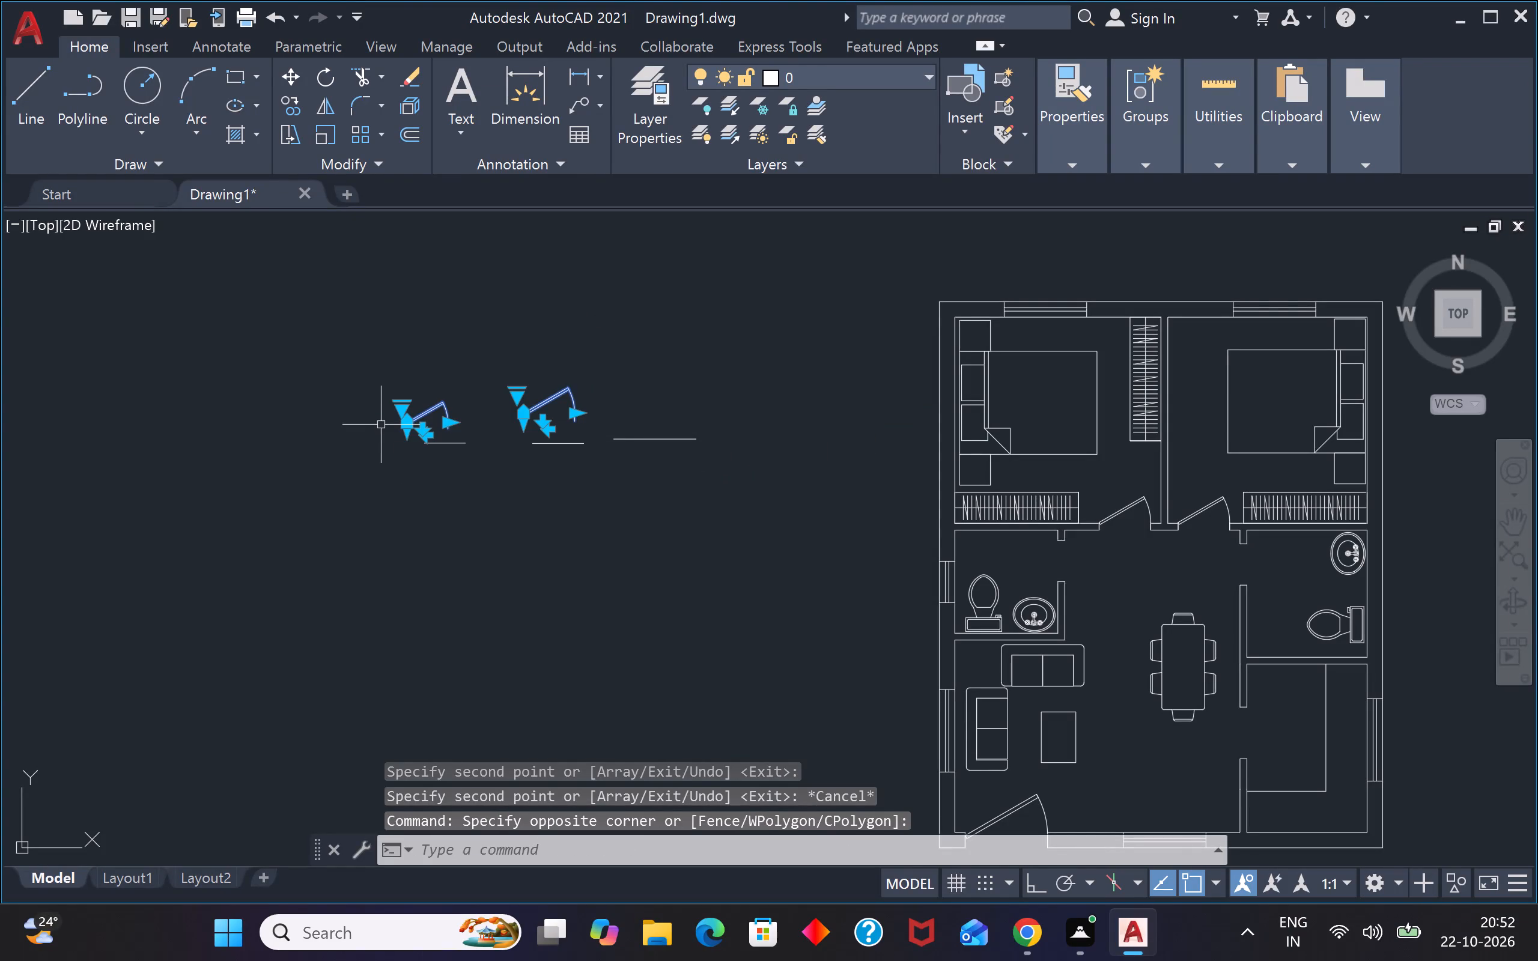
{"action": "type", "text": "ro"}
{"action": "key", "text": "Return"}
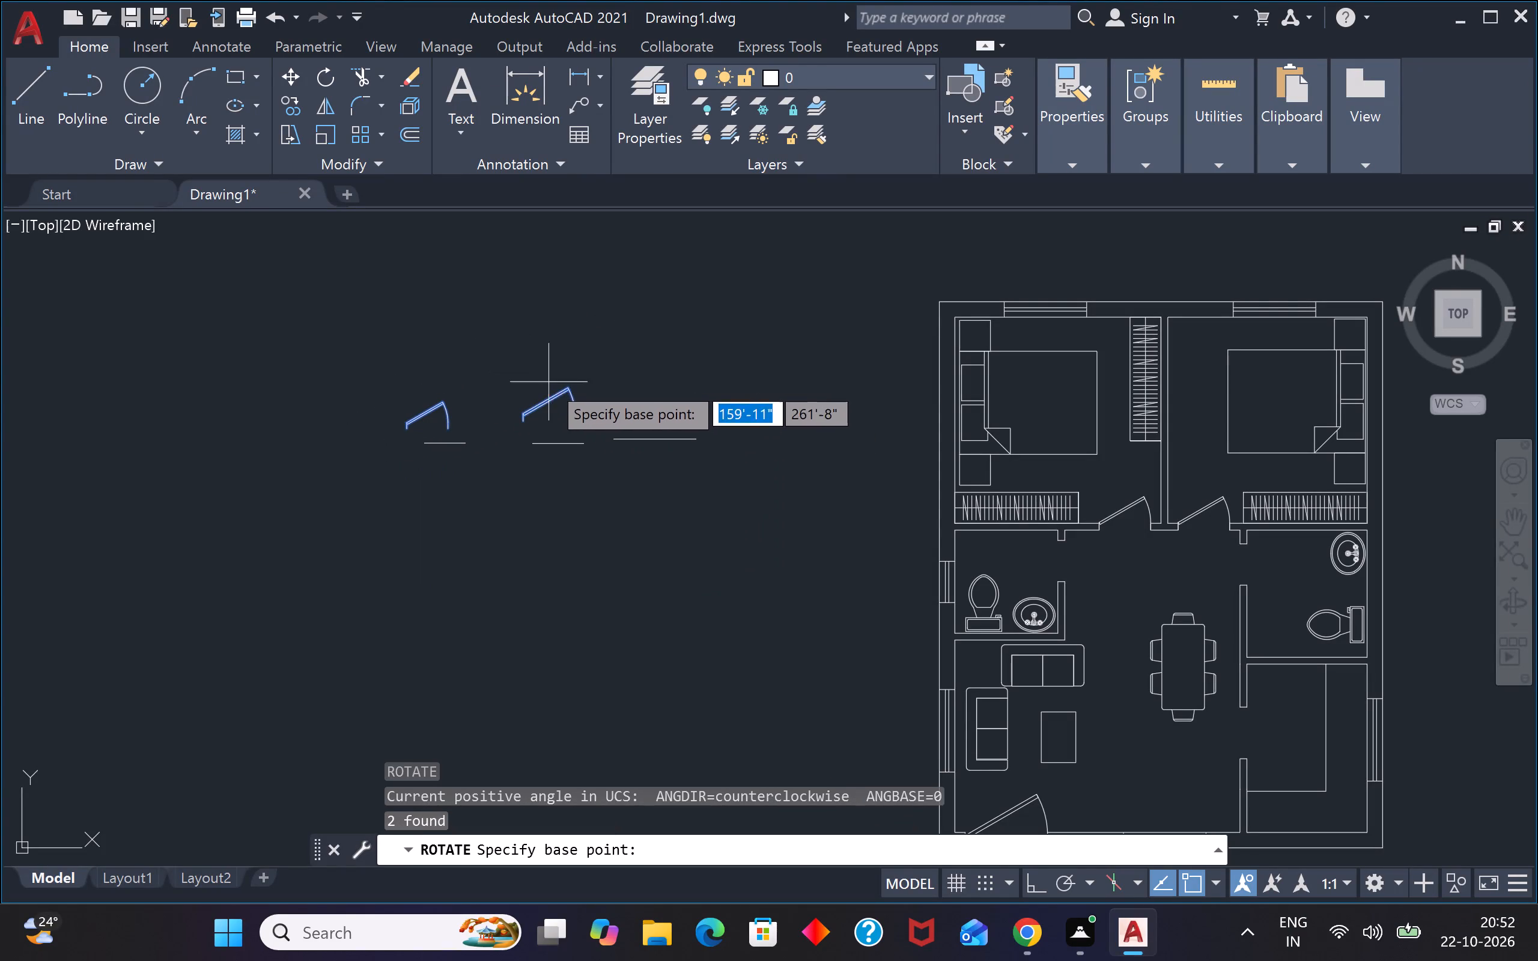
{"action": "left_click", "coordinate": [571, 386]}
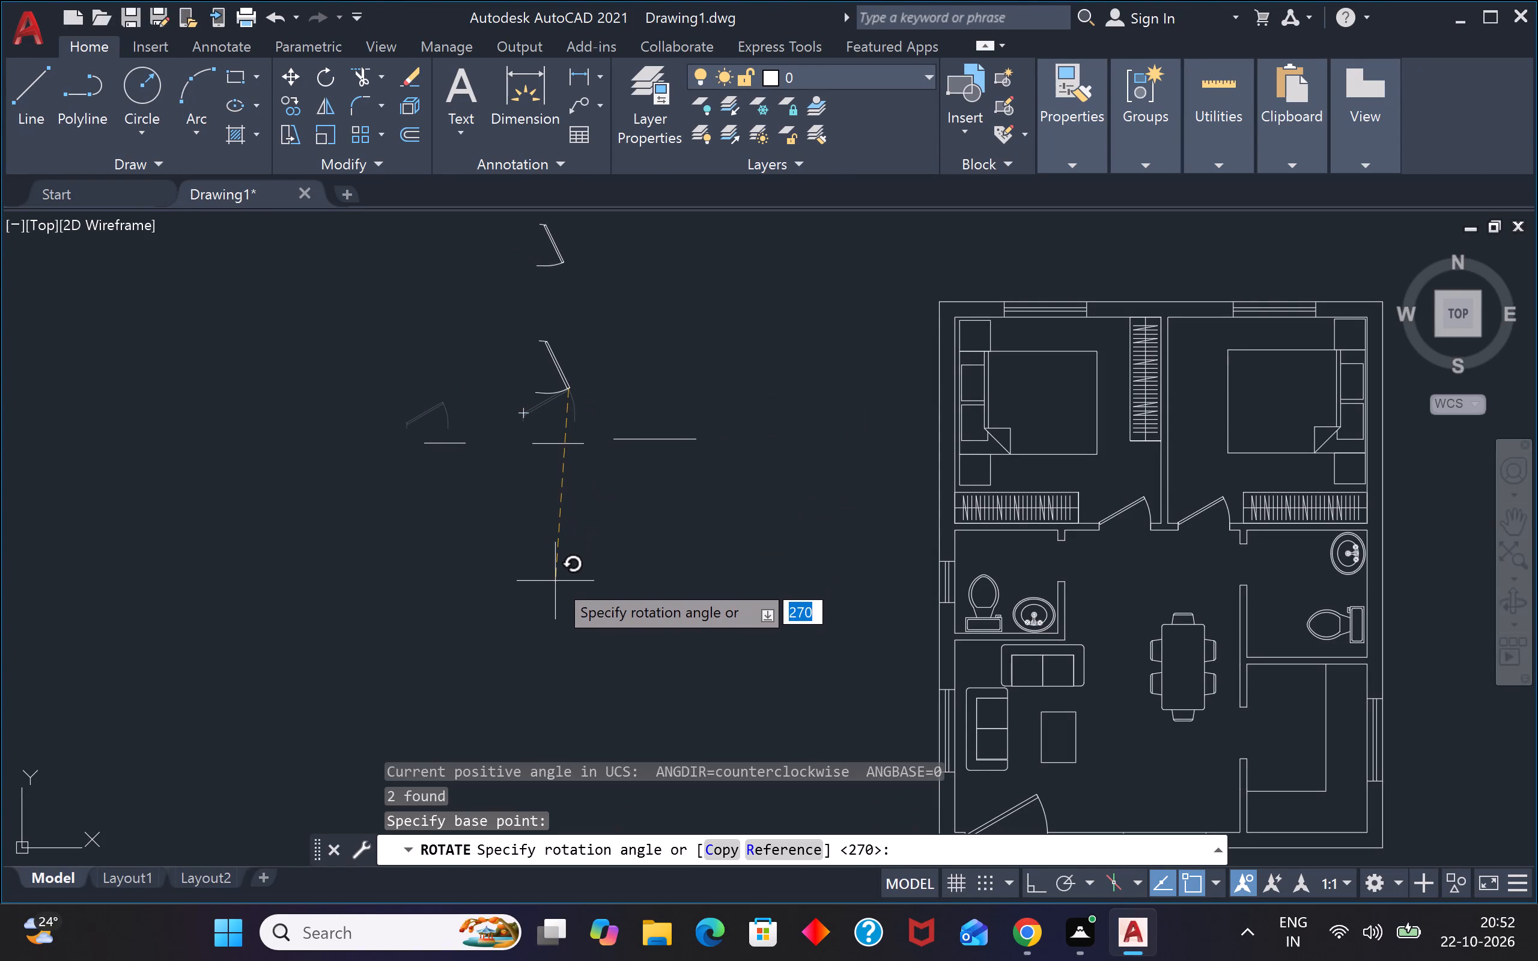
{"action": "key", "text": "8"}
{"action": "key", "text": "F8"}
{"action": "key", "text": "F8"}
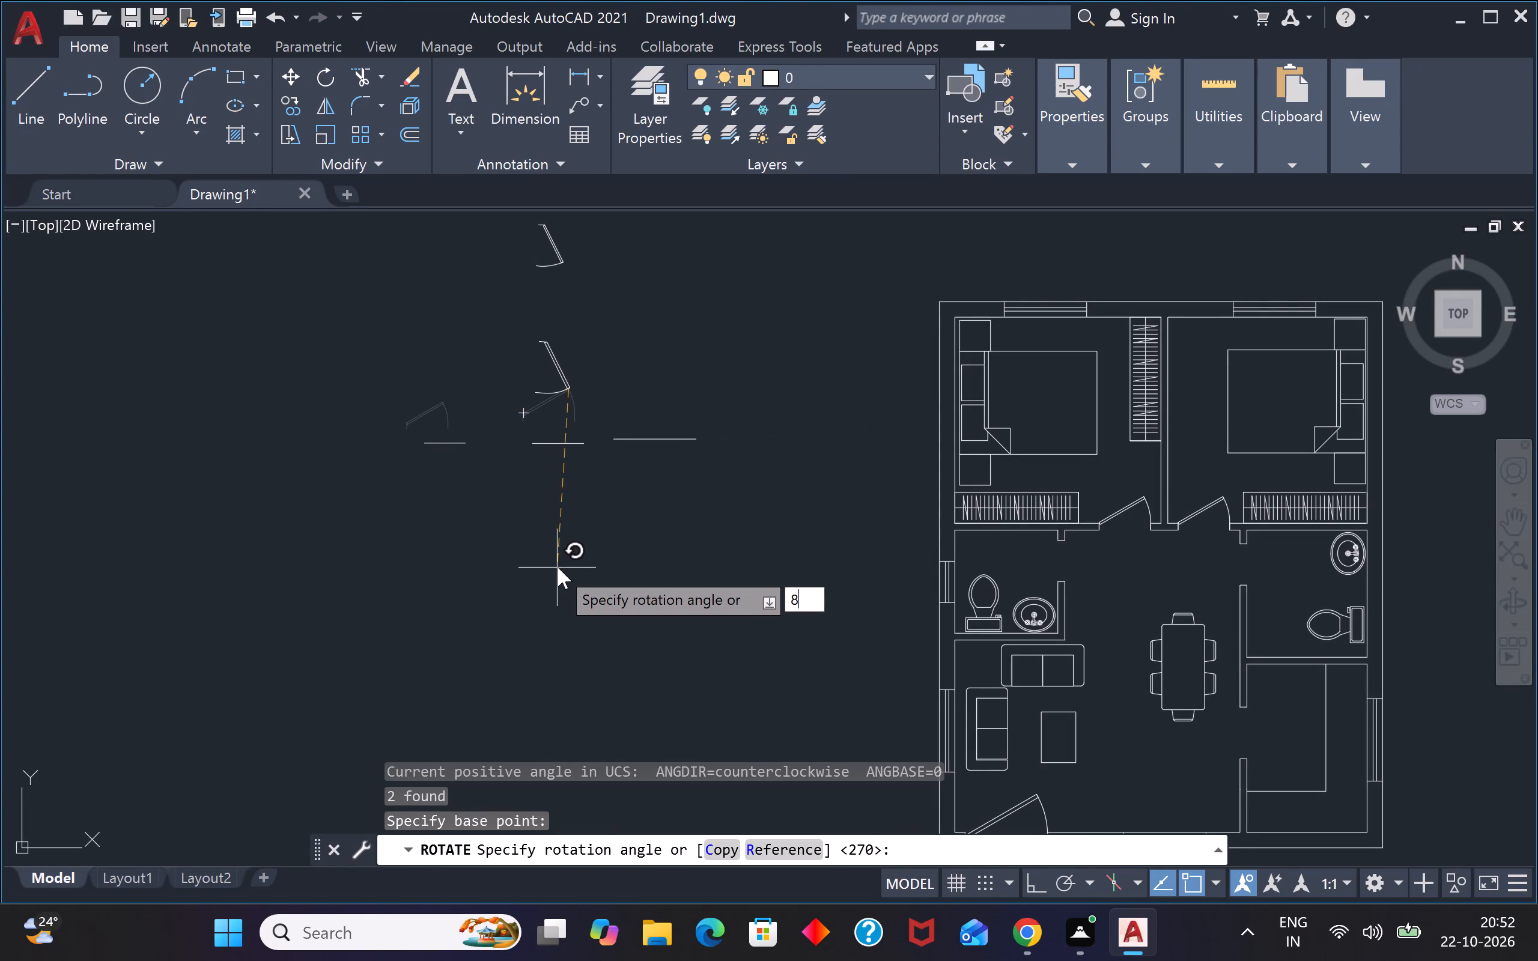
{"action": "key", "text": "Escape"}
Rotate the two loose door blocks together by 270° about the leaf tip of the 2'6" door.
{"action": "left_click", "coordinate": [582, 372]}
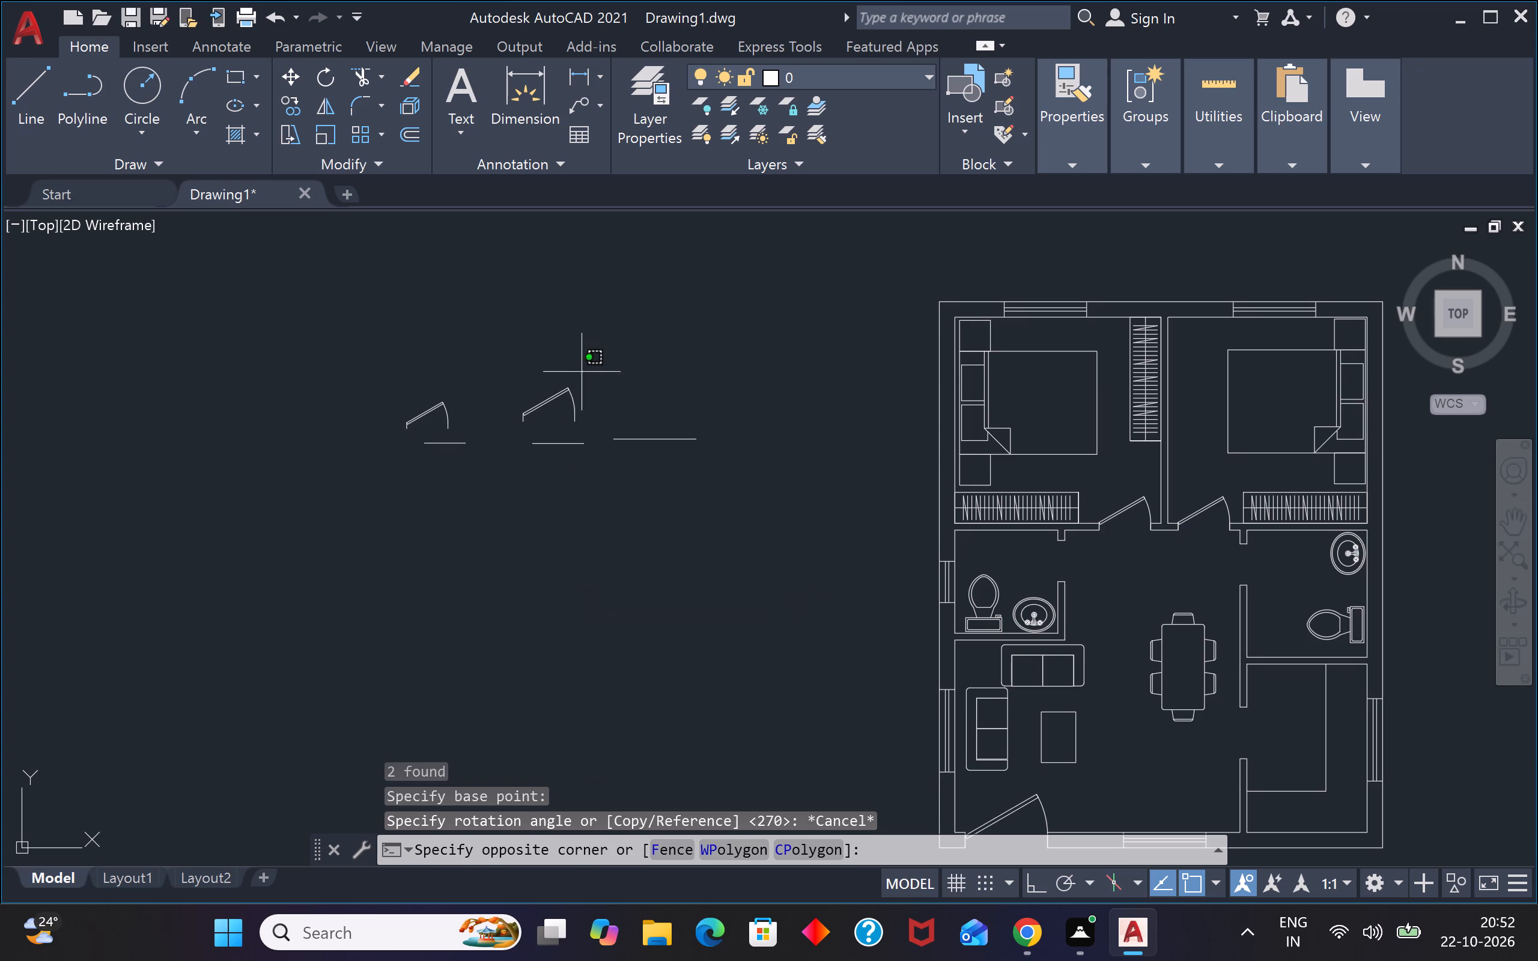
{"action": "left_click", "coordinate": [394, 427]}
{"action": "type", "text": "ro"}
{"action": "key", "text": "Return"}
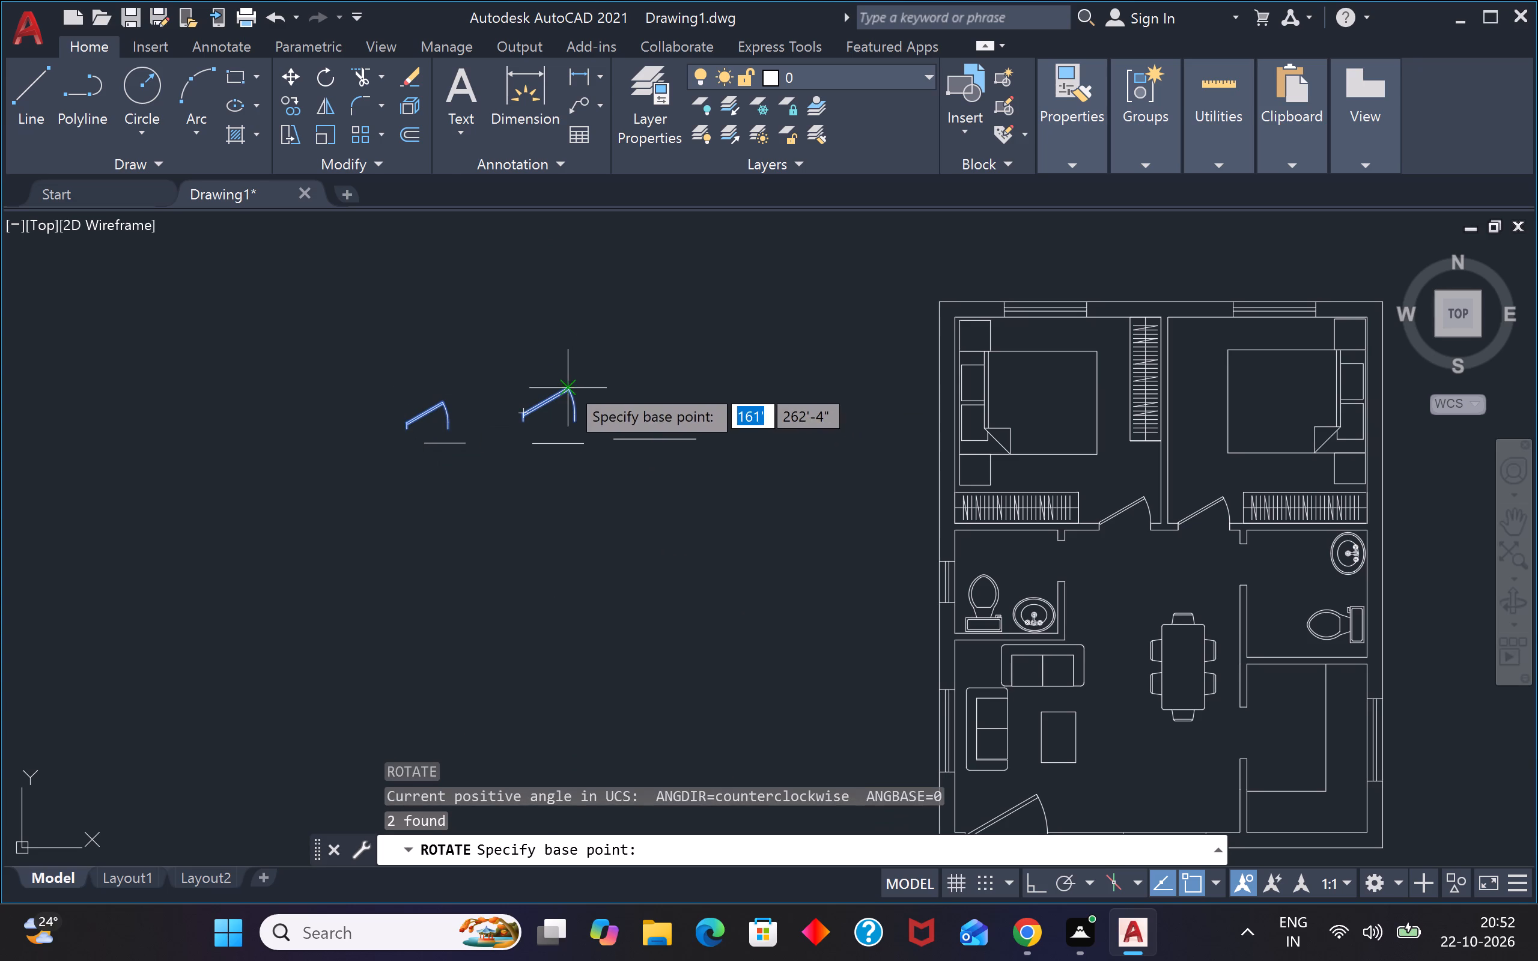
{"action": "left_click", "coordinate": [567, 384]}
{"action": "left_click", "coordinate": [565, 621]}
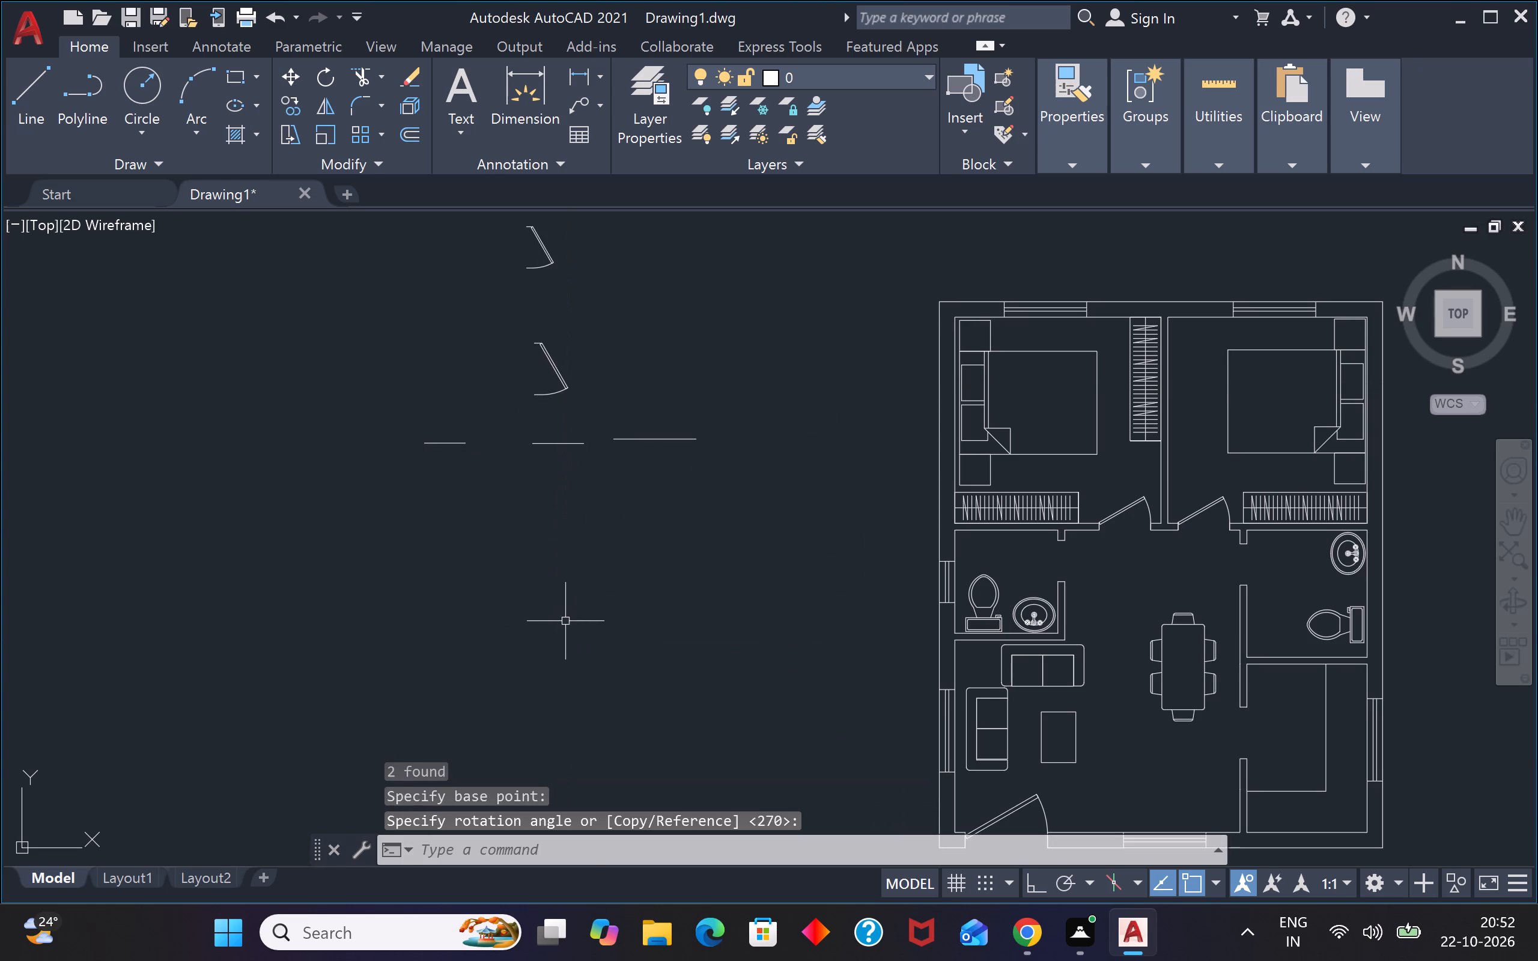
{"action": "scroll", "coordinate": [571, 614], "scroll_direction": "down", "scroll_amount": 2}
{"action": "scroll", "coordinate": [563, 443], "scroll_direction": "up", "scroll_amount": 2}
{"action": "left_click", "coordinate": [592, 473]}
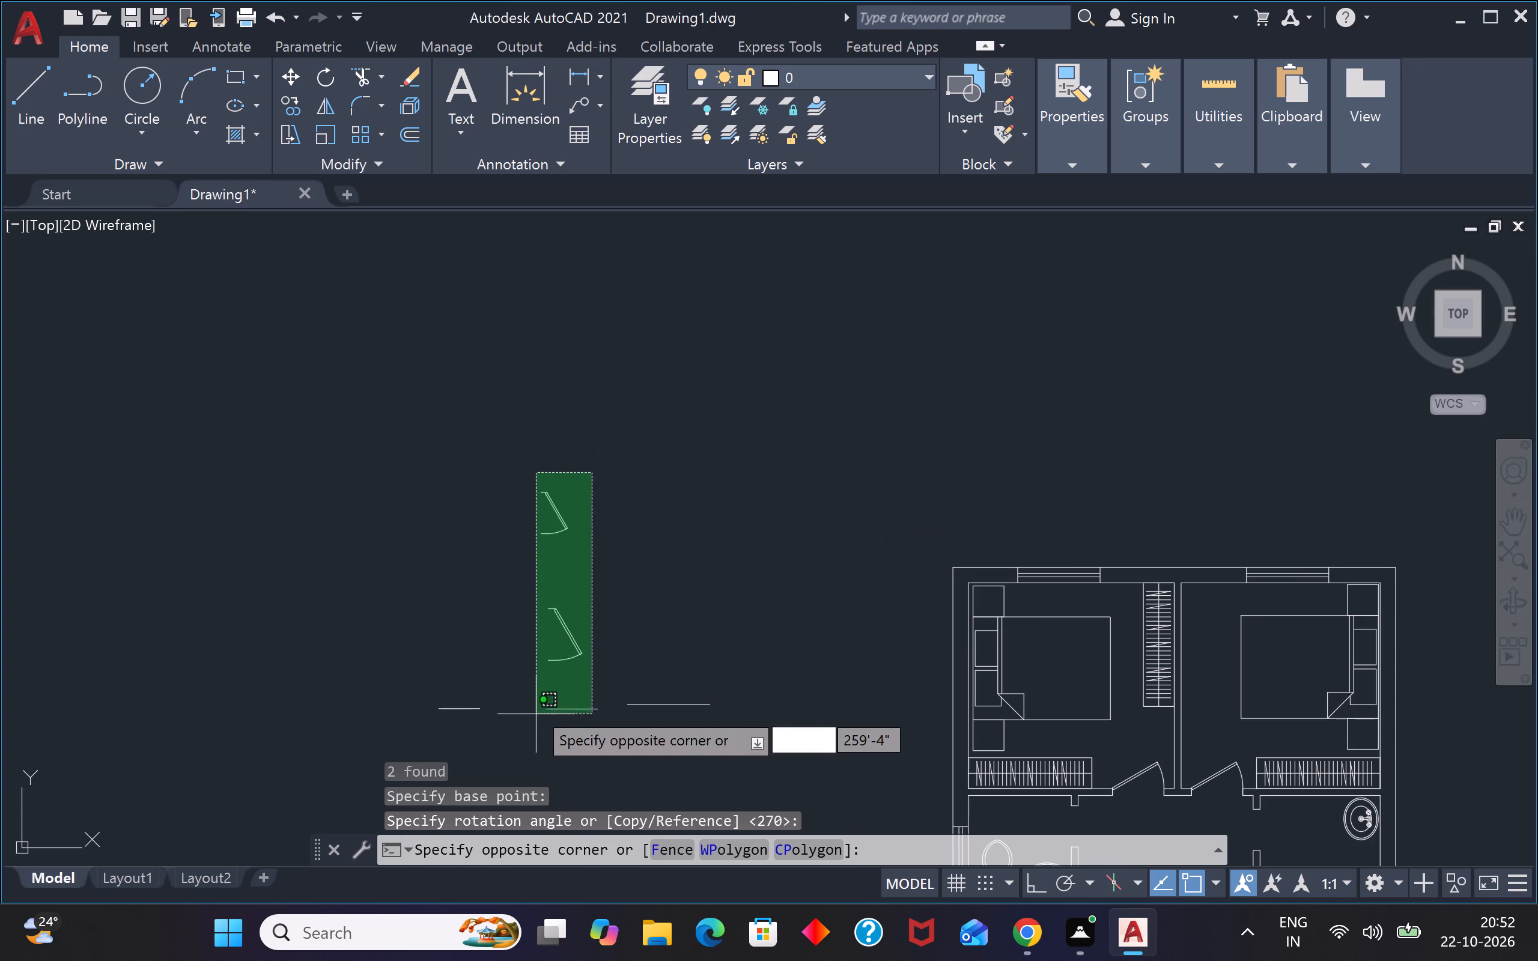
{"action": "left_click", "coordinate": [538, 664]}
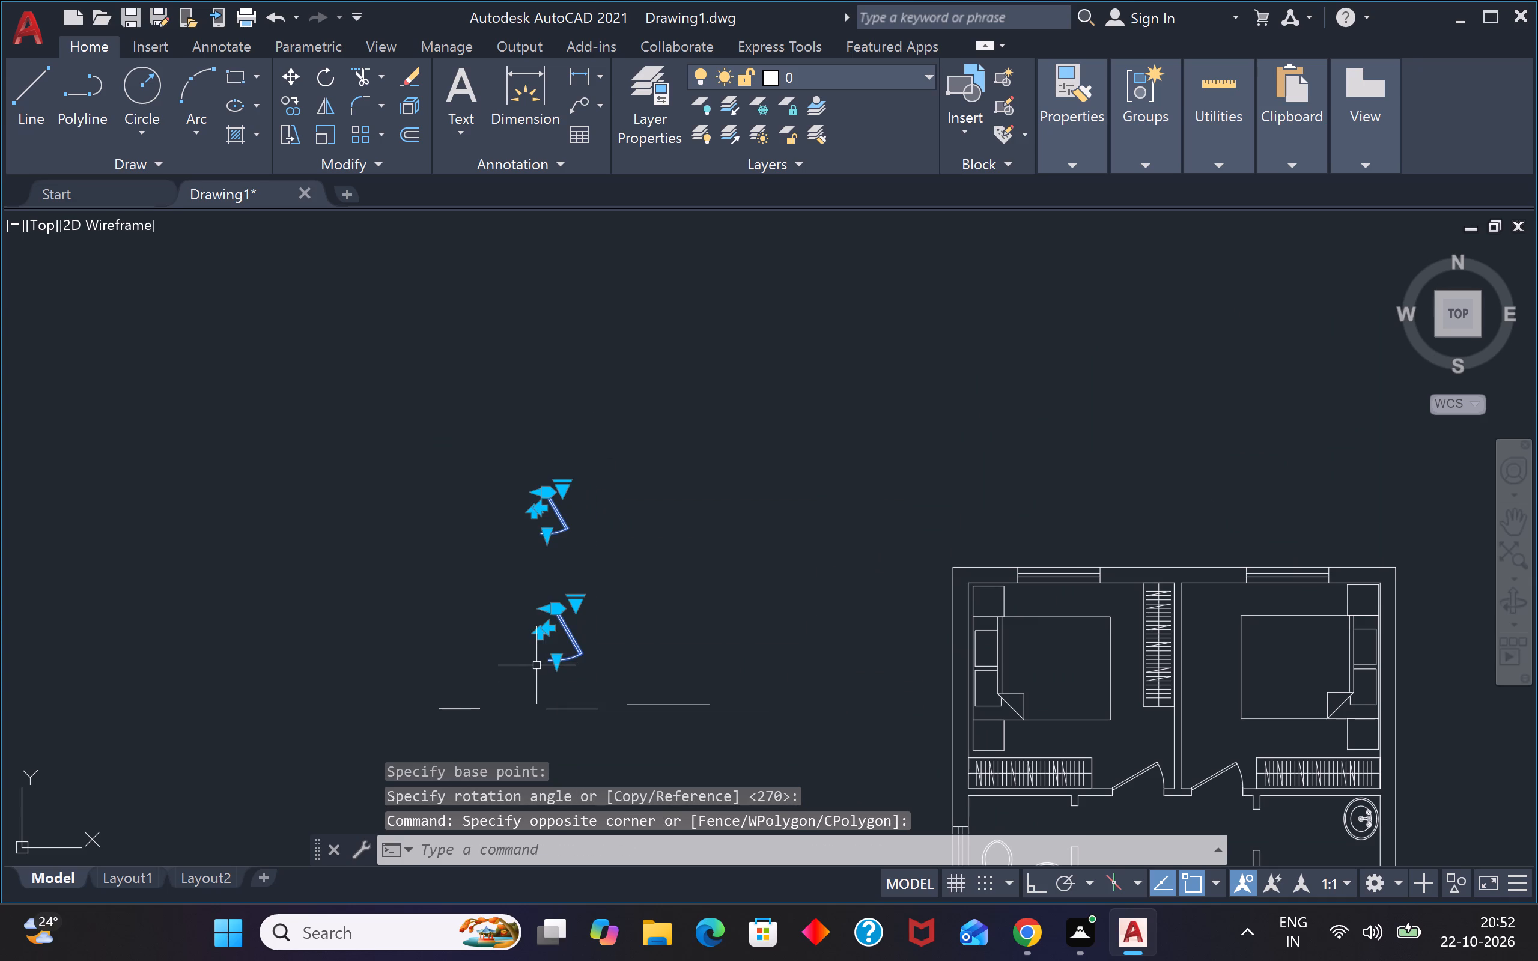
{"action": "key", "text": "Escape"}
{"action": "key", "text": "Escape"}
Copy the rotated 2' door block from its hinge-side corner into both bathroom door openings, at each opening's north jamb.
{"action": "scroll", "coordinate": [606, 530], "scroll_direction": "down", "scroll_amount": 1}
{"action": "scroll", "coordinate": [593, 539], "scroll_direction": "up", "scroll_amount": 2}
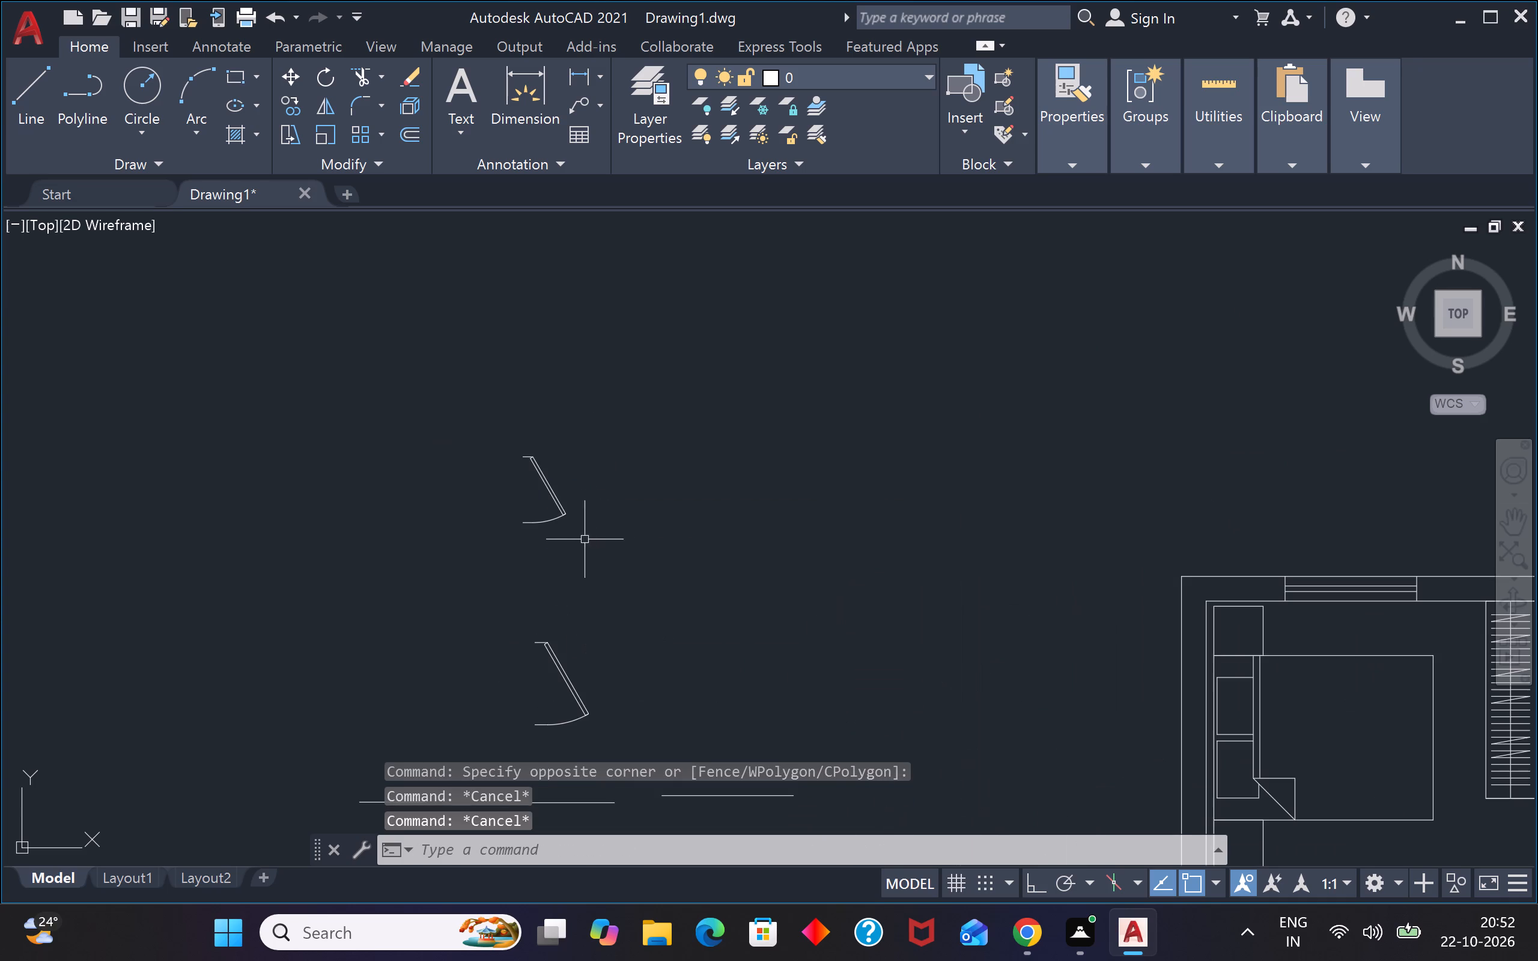
{"action": "left_click", "coordinate": [583, 455]}
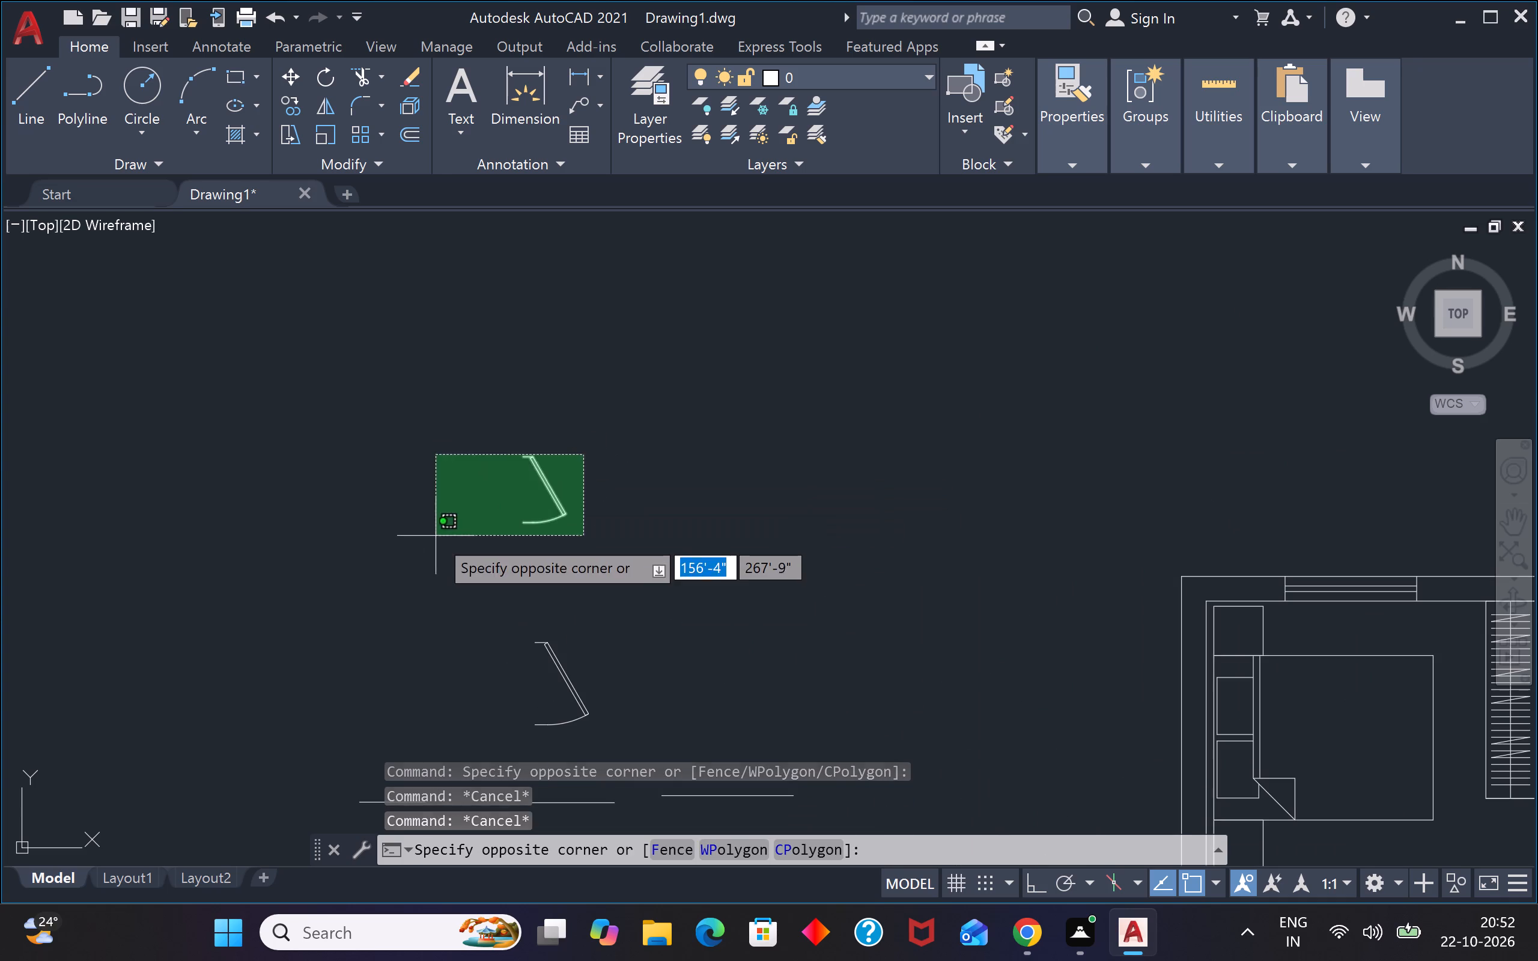
{"action": "left_click", "coordinate": [436, 538]}
{"action": "key", "text": "c"}
{"action": "key", "text": "o"}
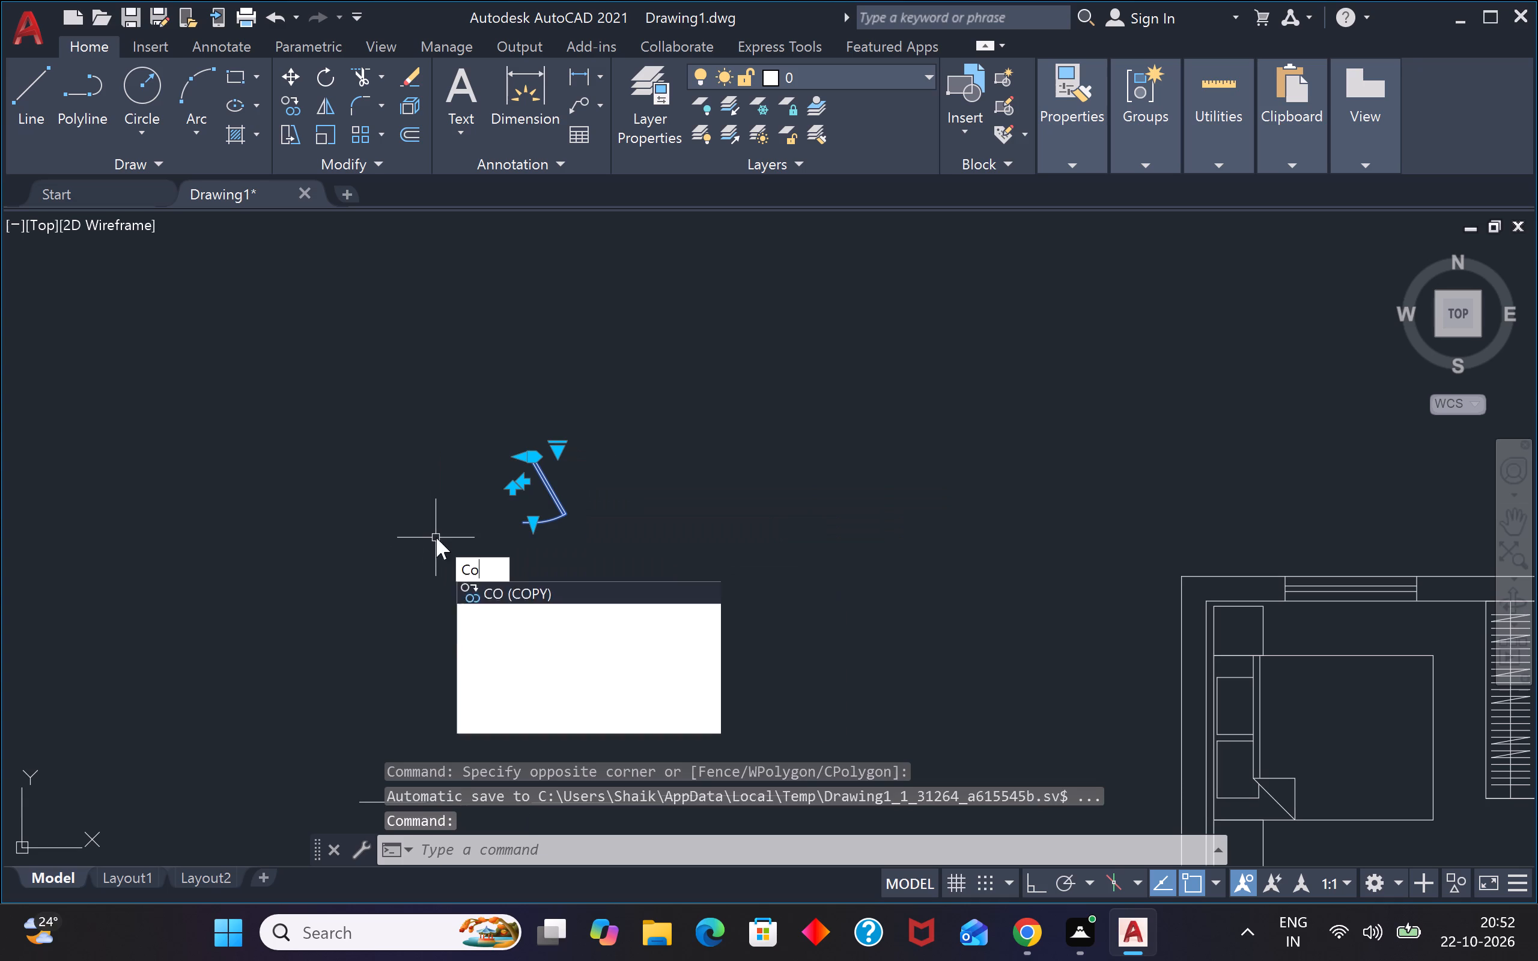
{"action": "key", "text": "Return"}
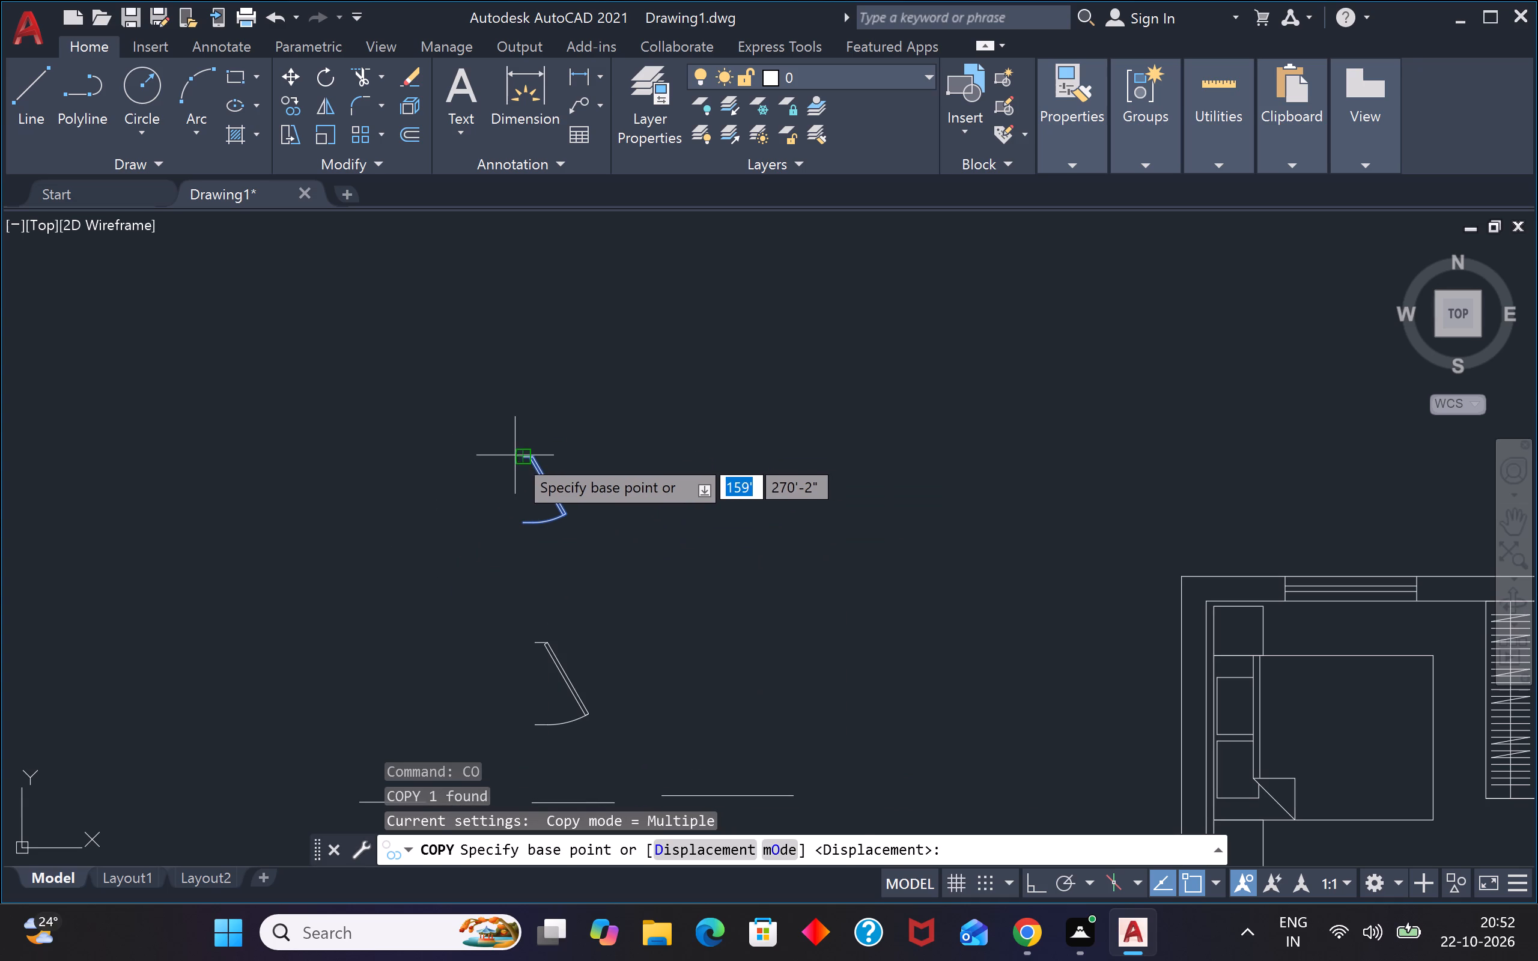
{"action": "left_click", "coordinate": [518, 455]}
{"action": "scroll", "coordinate": [539, 496], "scroll_direction": "down", "scroll_amount": 4}
{"action": "scroll", "coordinate": [671, 588], "scroll_direction": "up", "scroll_amount": 4}
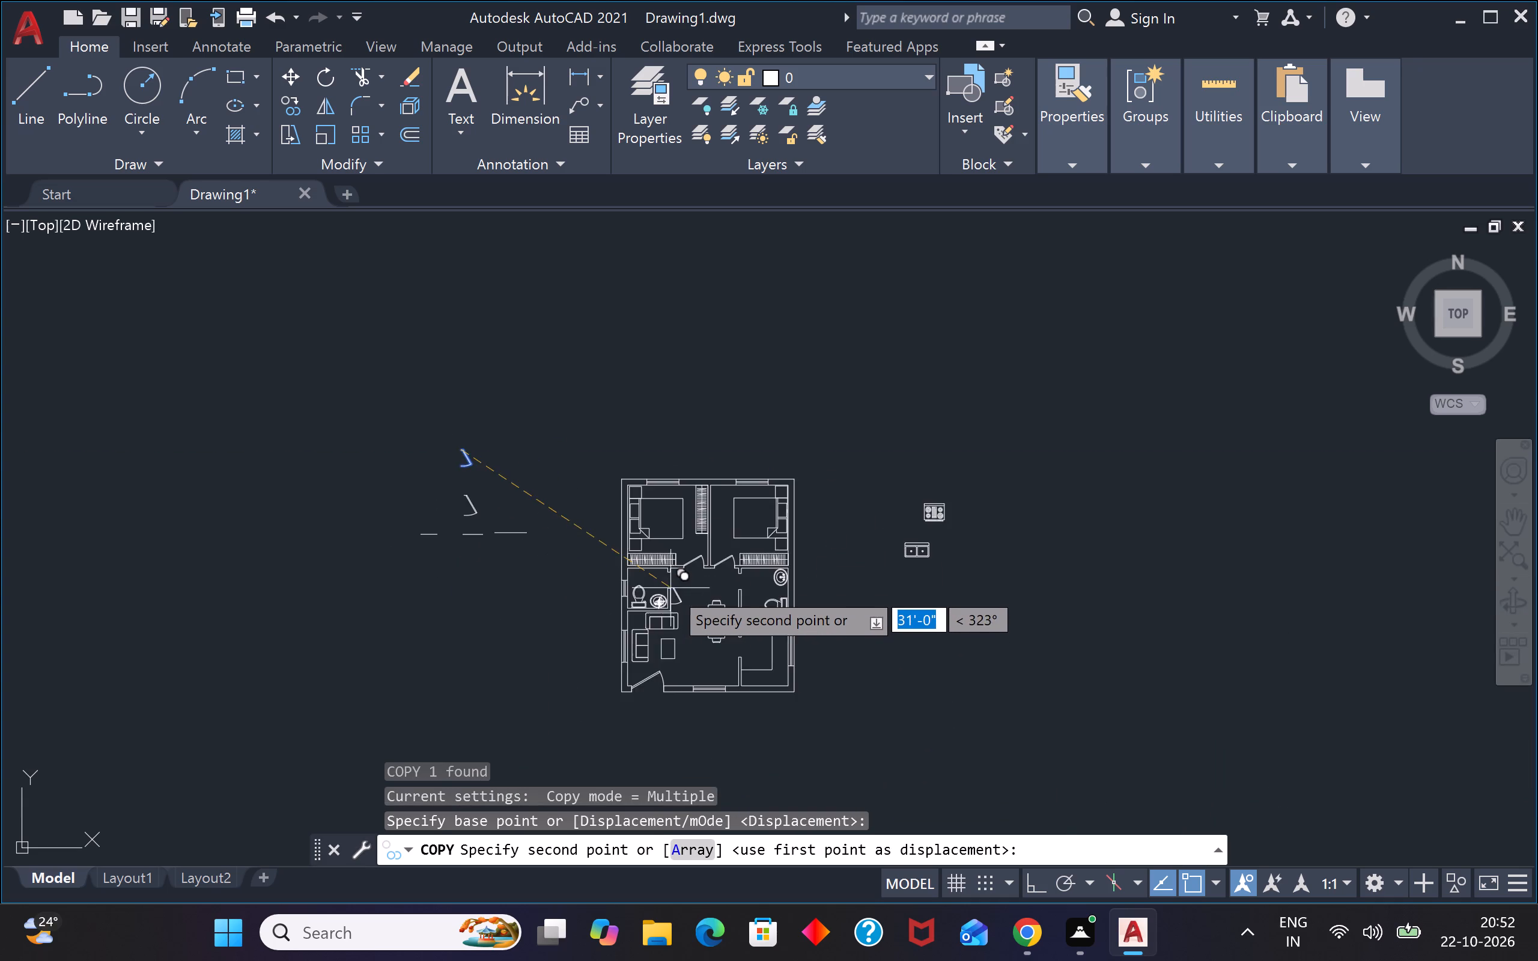
{"action": "scroll", "coordinate": [684, 559], "scroll_direction": "up", "scroll_amount": 3}
{"action": "scroll", "coordinate": [606, 616], "scroll_direction": "up", "scroll_amount": 3}
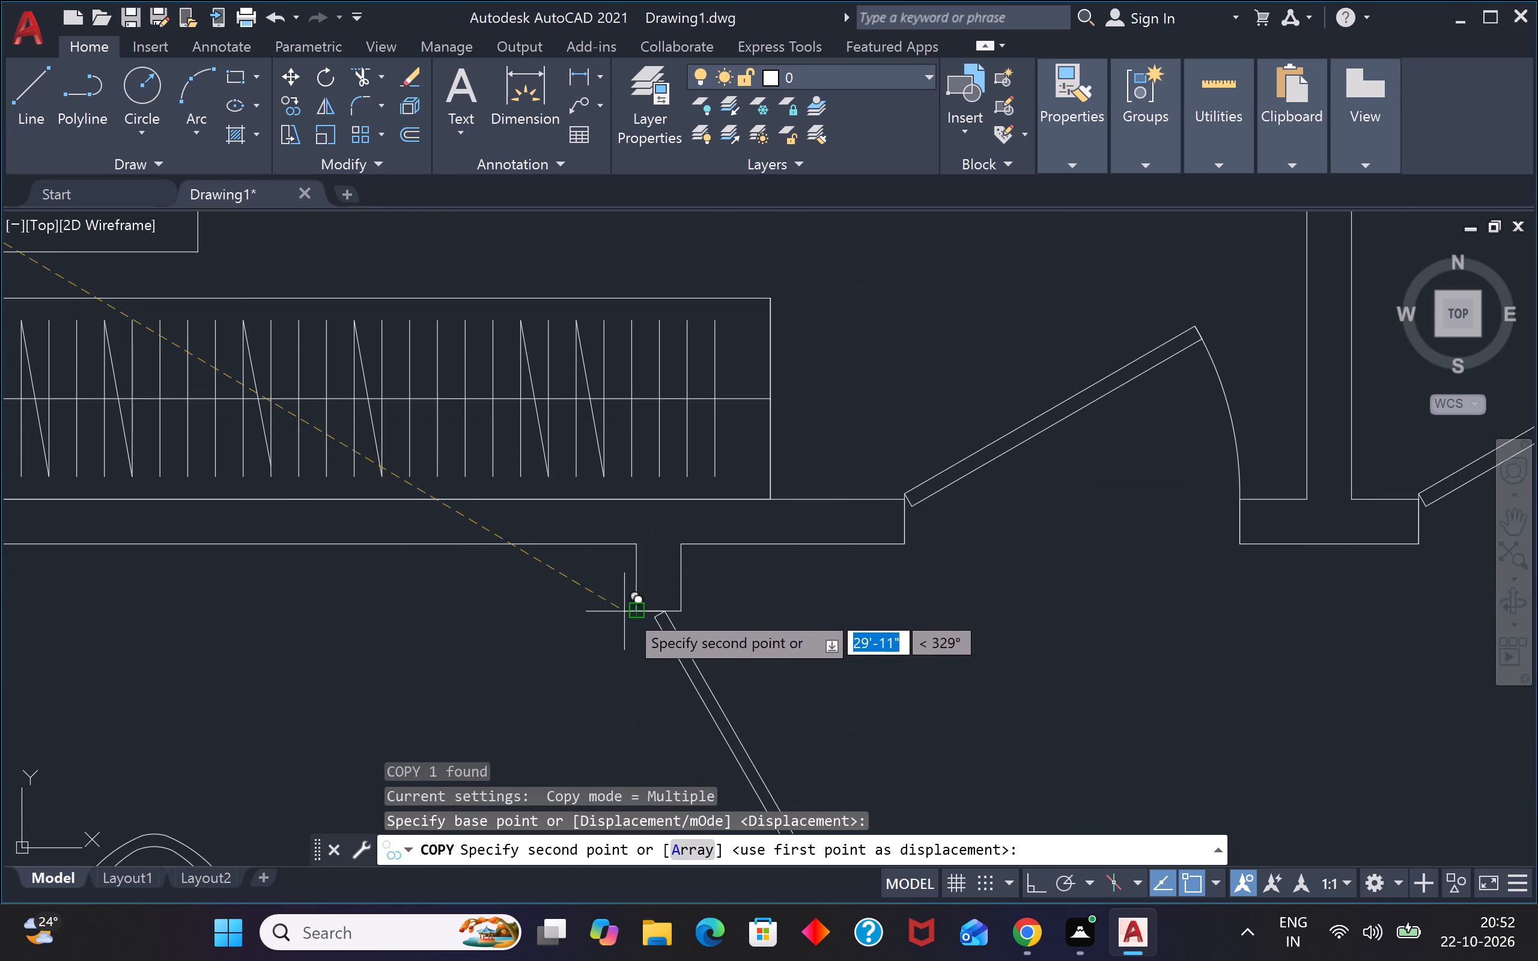
{"action": "left_click", "coordinate": [643, 606]}
{"action": "scroll", "coordinate": [680, 623], "scroll_direction": "down", "scroll_amount": 4}
{"action": "scroll", "coordinate": [868, 645], "scroll_direction": "up", "scroll_amount": 3}
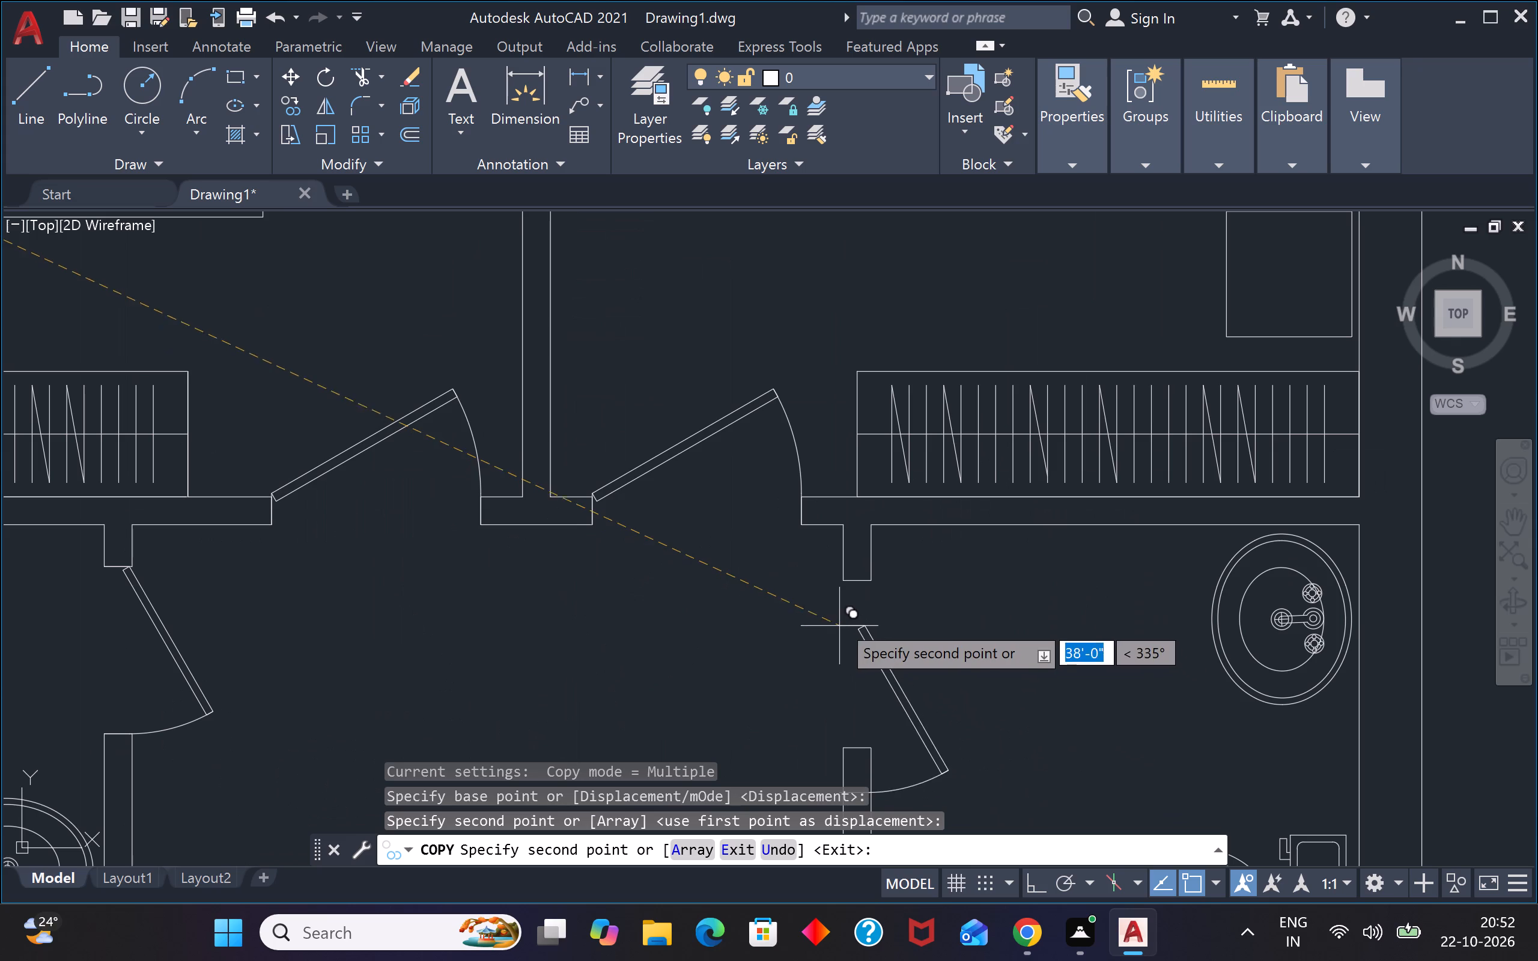
{"action": "left_click", "coordinate": [840, 579]}
{"action": "scroll", "coordinate": [839, 585], "scroll_direction": "down", "scroll_amount": 3}
{"action": "scroll", "coordinate": [567, 578], "scroll_direction": "down", "scroll_amount": 2}
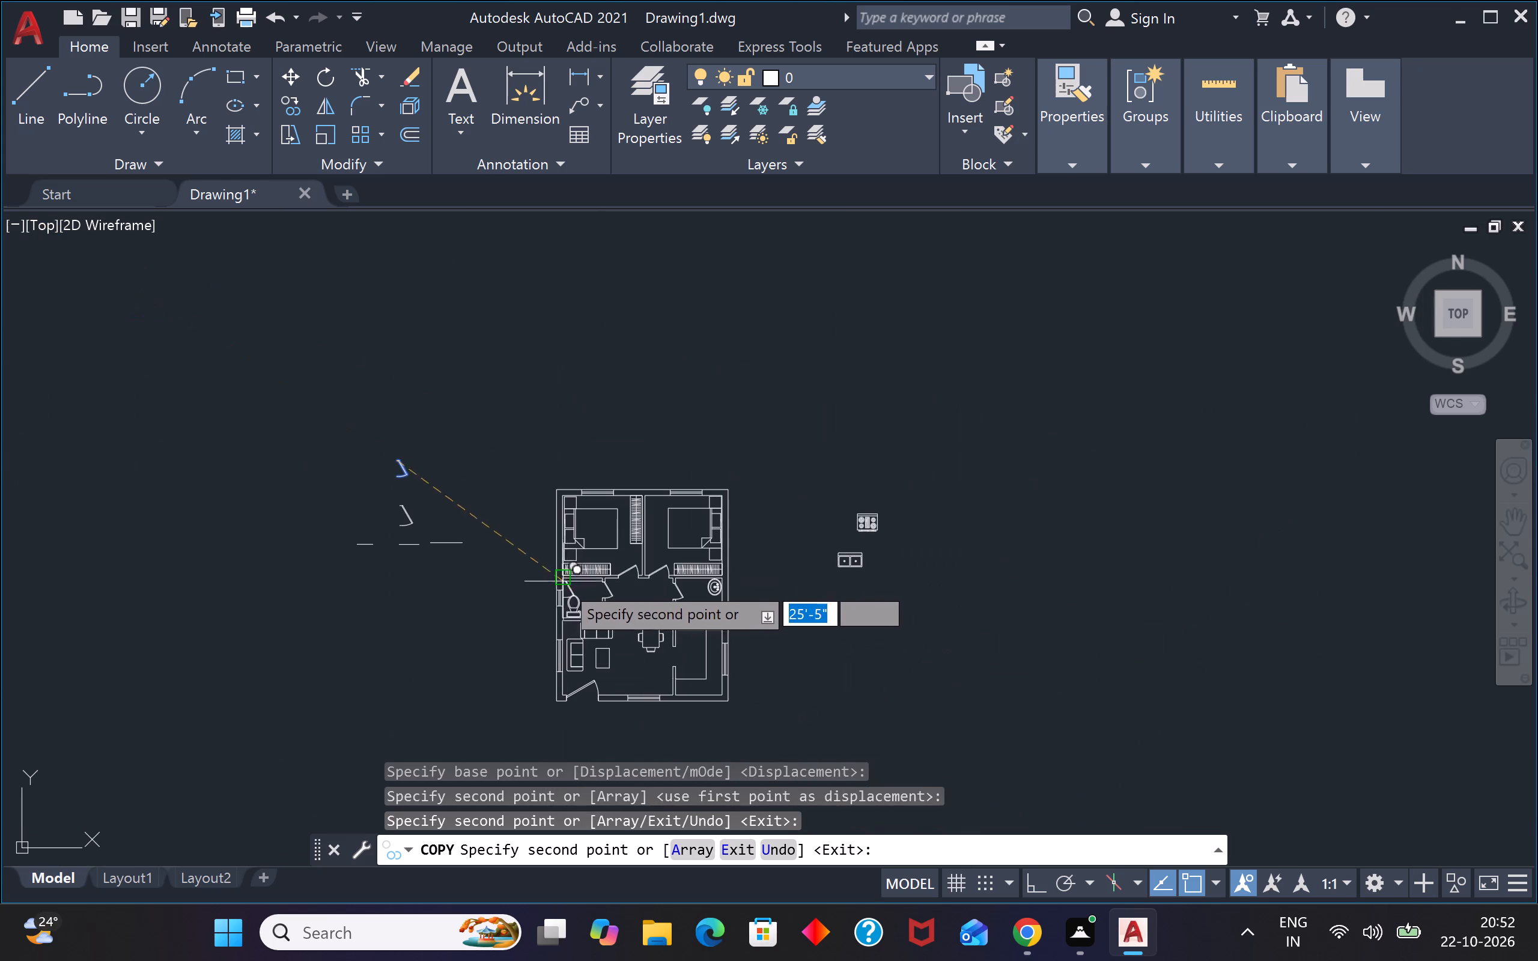
{"action": "key", "text": "Escape"}
Copy the rotated 2'6" door block from its hinge-side corner to the north jamb of the kitchen door opening.
{"action": "scroll", "coordinate": [412, 505], "scroll_direction": "up", "scroll_amount": 2}
{"action": "left_click", "coordinate": [407, 508]}
{"action": "left_click", "coordinate": [381, 532]}
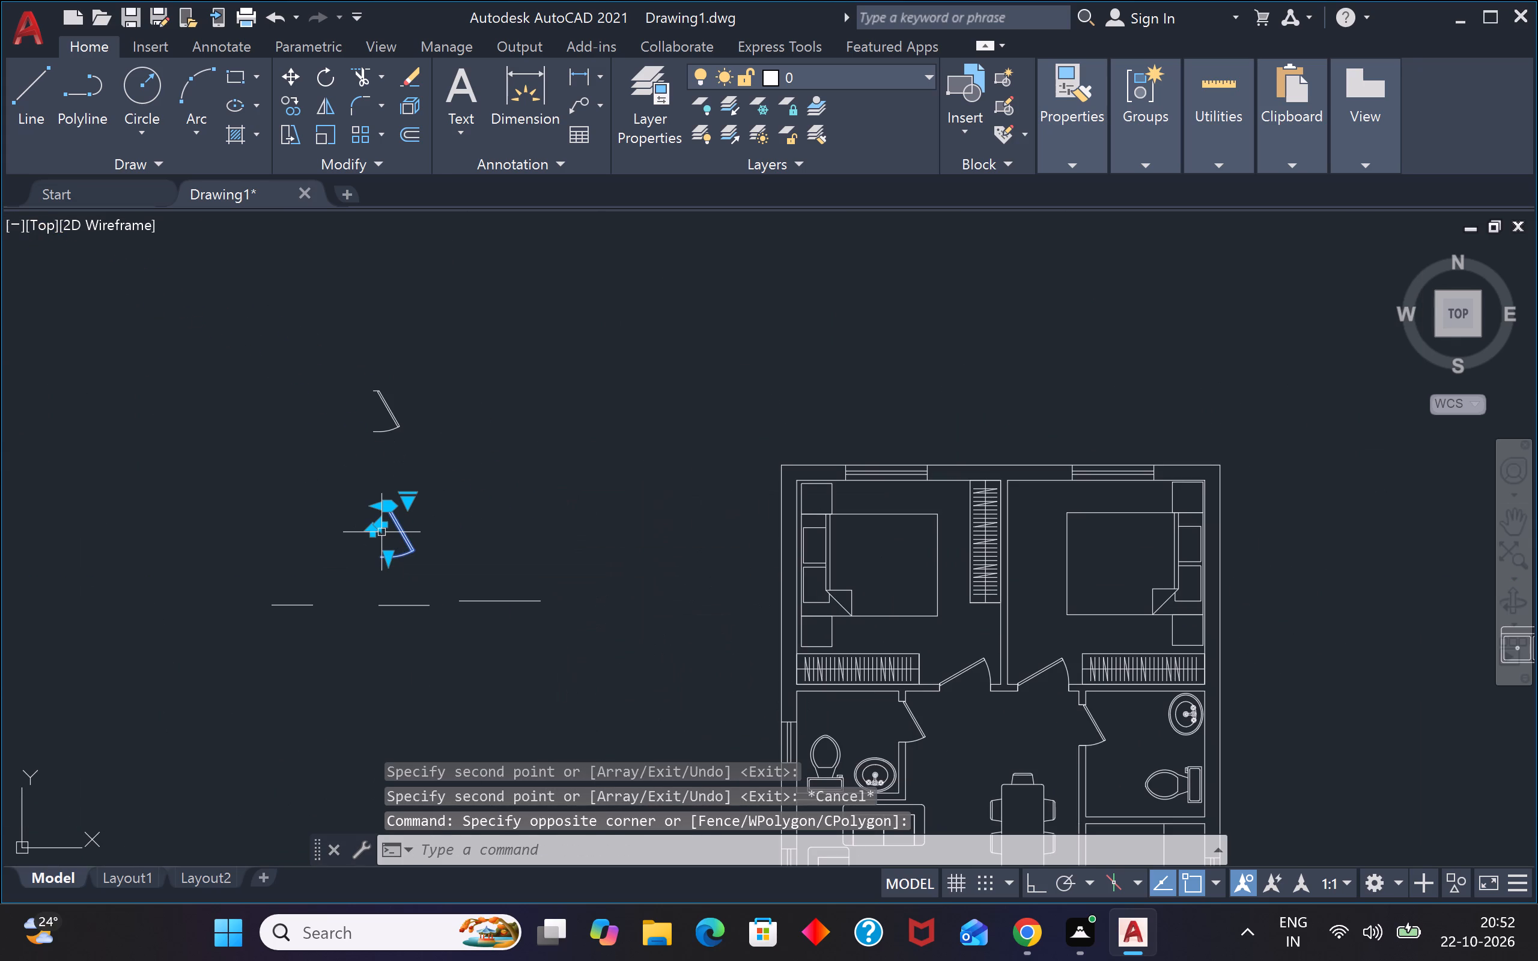
{"action": "key", "text": "c"}
{"action": "key", "text": "o"}
{"action": "key", "text": "Return"}
{"action": "scroll", "coordinate": [387, 520], "scroll_direction": "up", "scroll_amount": 2}
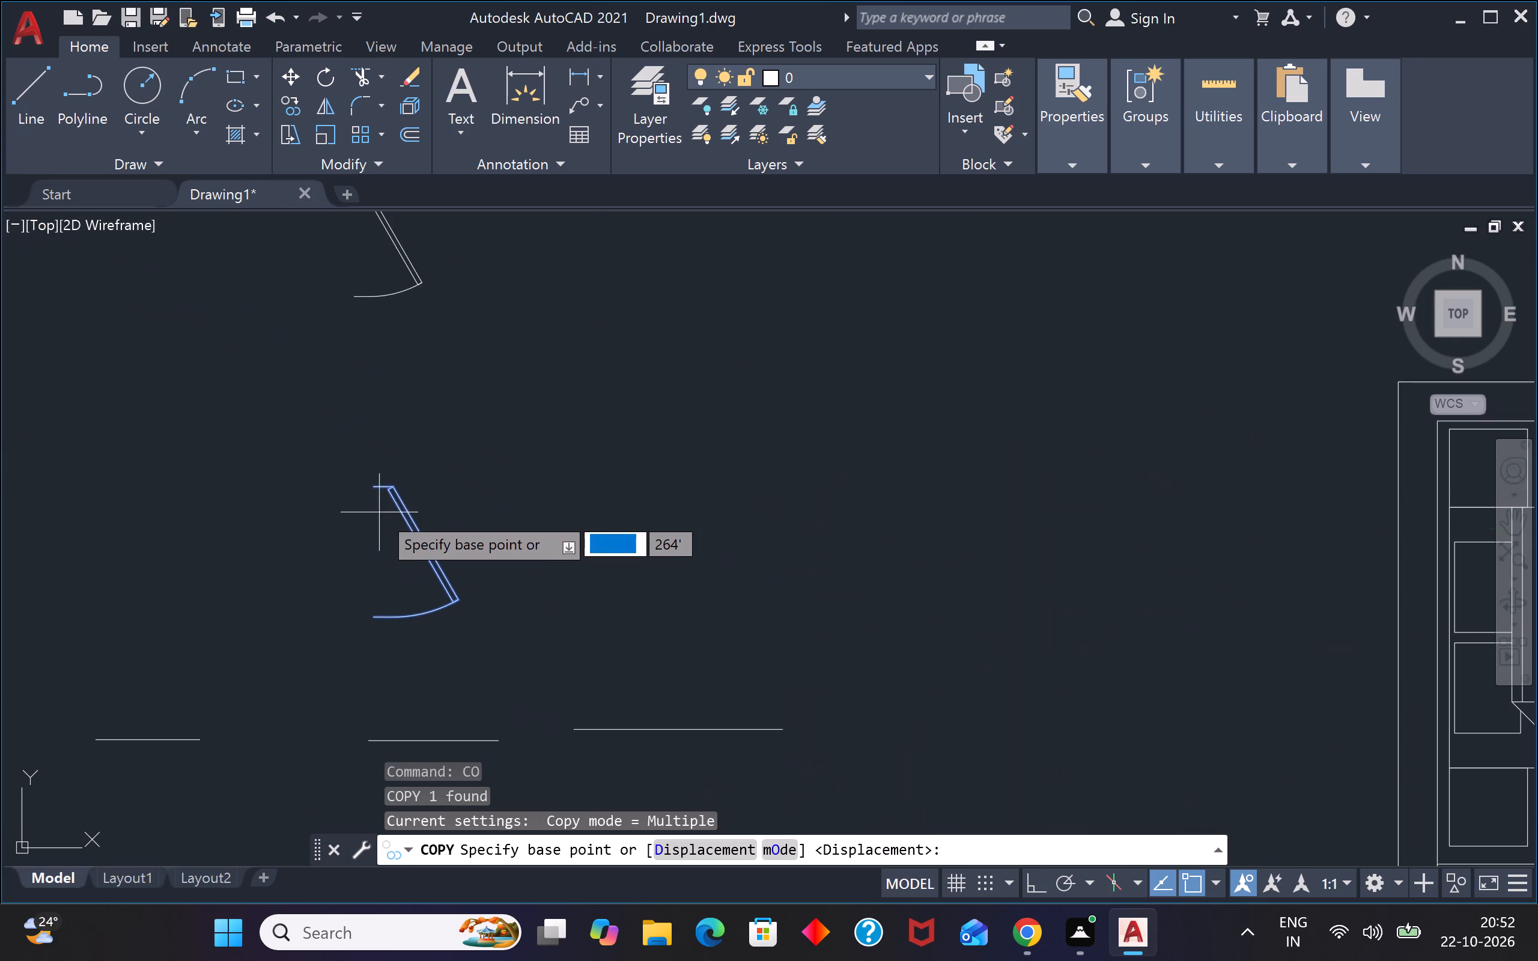
{"action": "scroll", "coordinate": [373, 484], "scroll_direction": "up", "scroll_amount": 3}
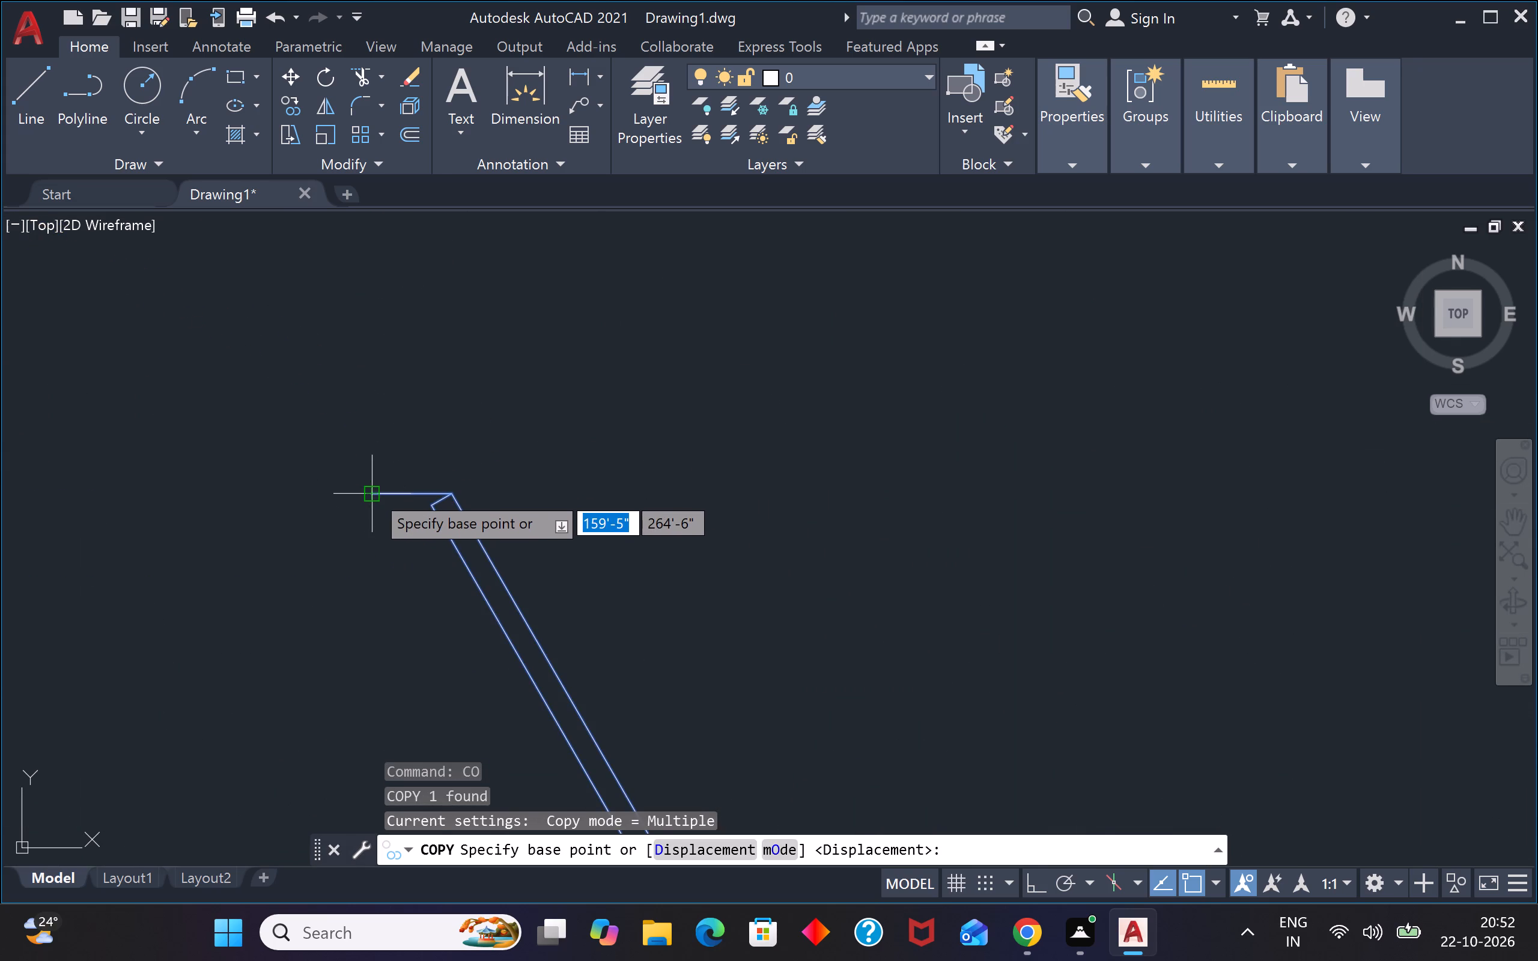
{"action": "left_click", "coordinate": [371, 491]}
{"action": "scroll", "coordinate": [392, 488], "scroll_direction": "down", "scroll_amount": 5}
{"action": "scroll", "coordinate": [857, 542], "scroll_direction": "down", "scroll_amount": 2}
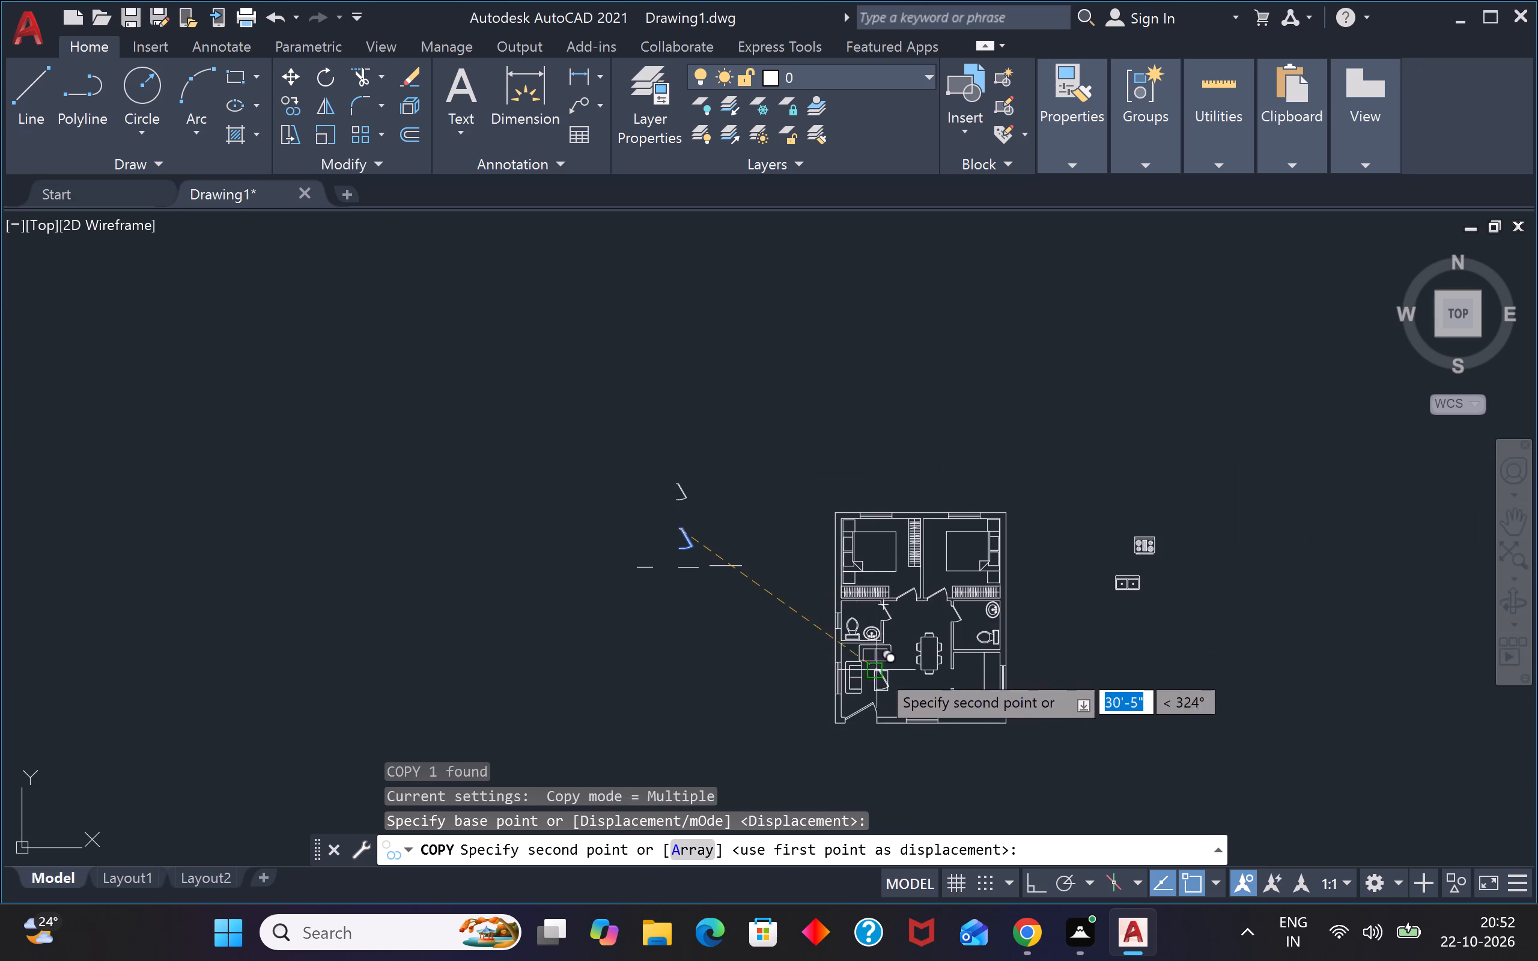
{"action": "scroll", "coordinate": [950, 675], "scroll_direction": "up", "scroll_amount": 2}
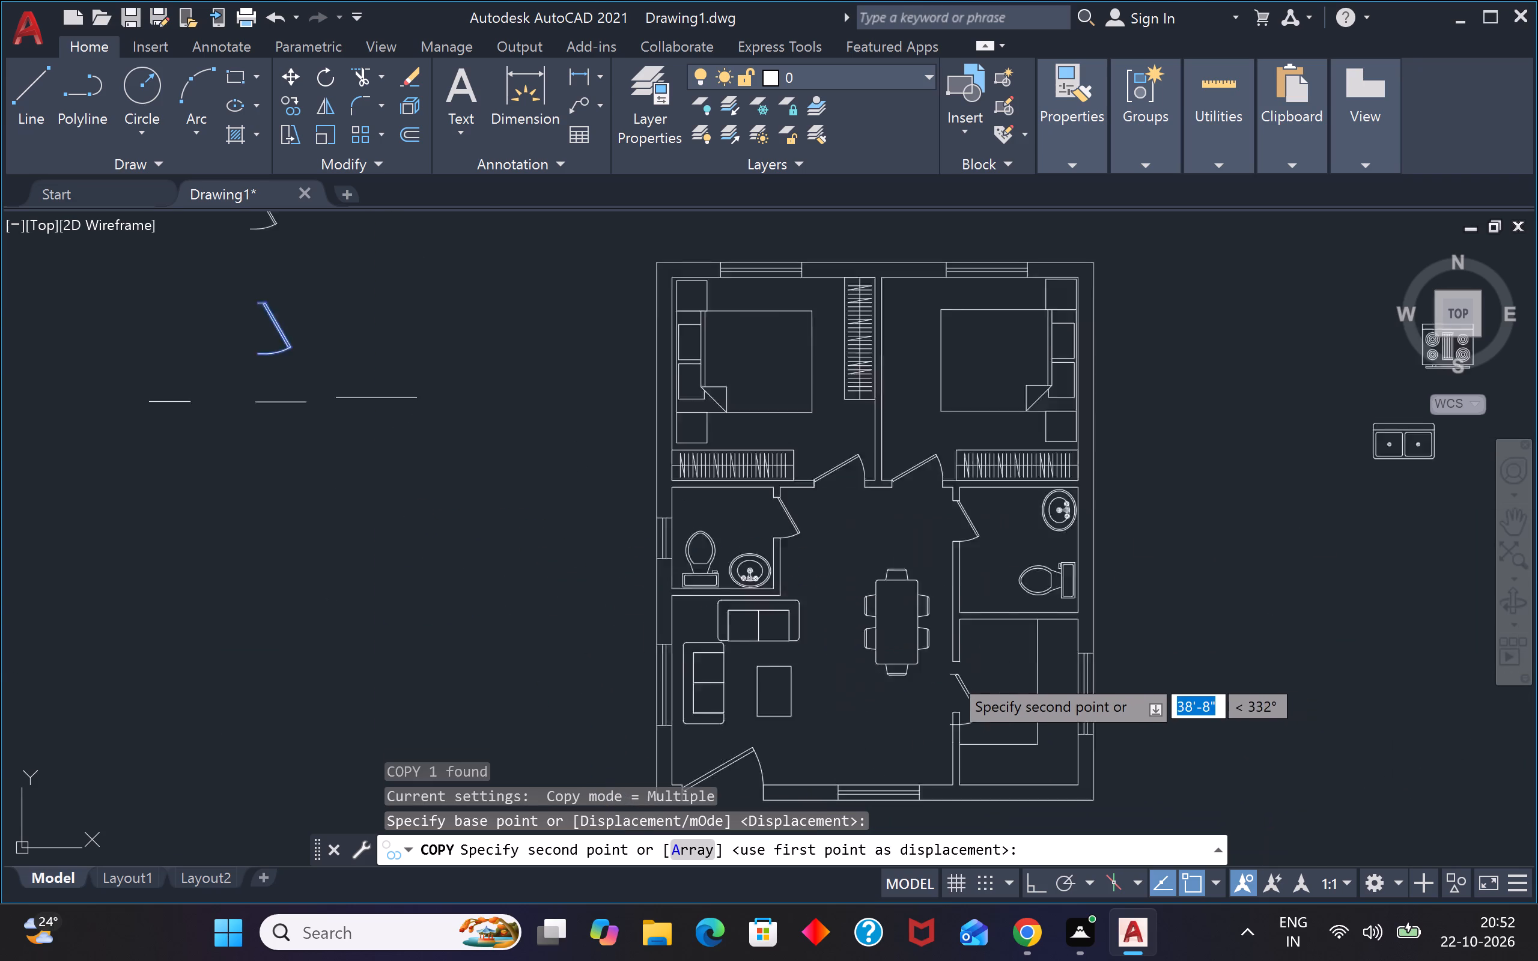
{"action": "scroll", "coordinate": [950, 675], "scroll_direction": "up", "scroll_amount": 2}
{"action": "left_click", "coordinate": [952, 638]}
{"action": "key", "text": "Escape"}
Flip the west bathroom's door block so it swings into the bathroom.
{"action": "scroll", "coordinate": [954, 638], "scroll_direction": "down", "scroll_amount": 4}
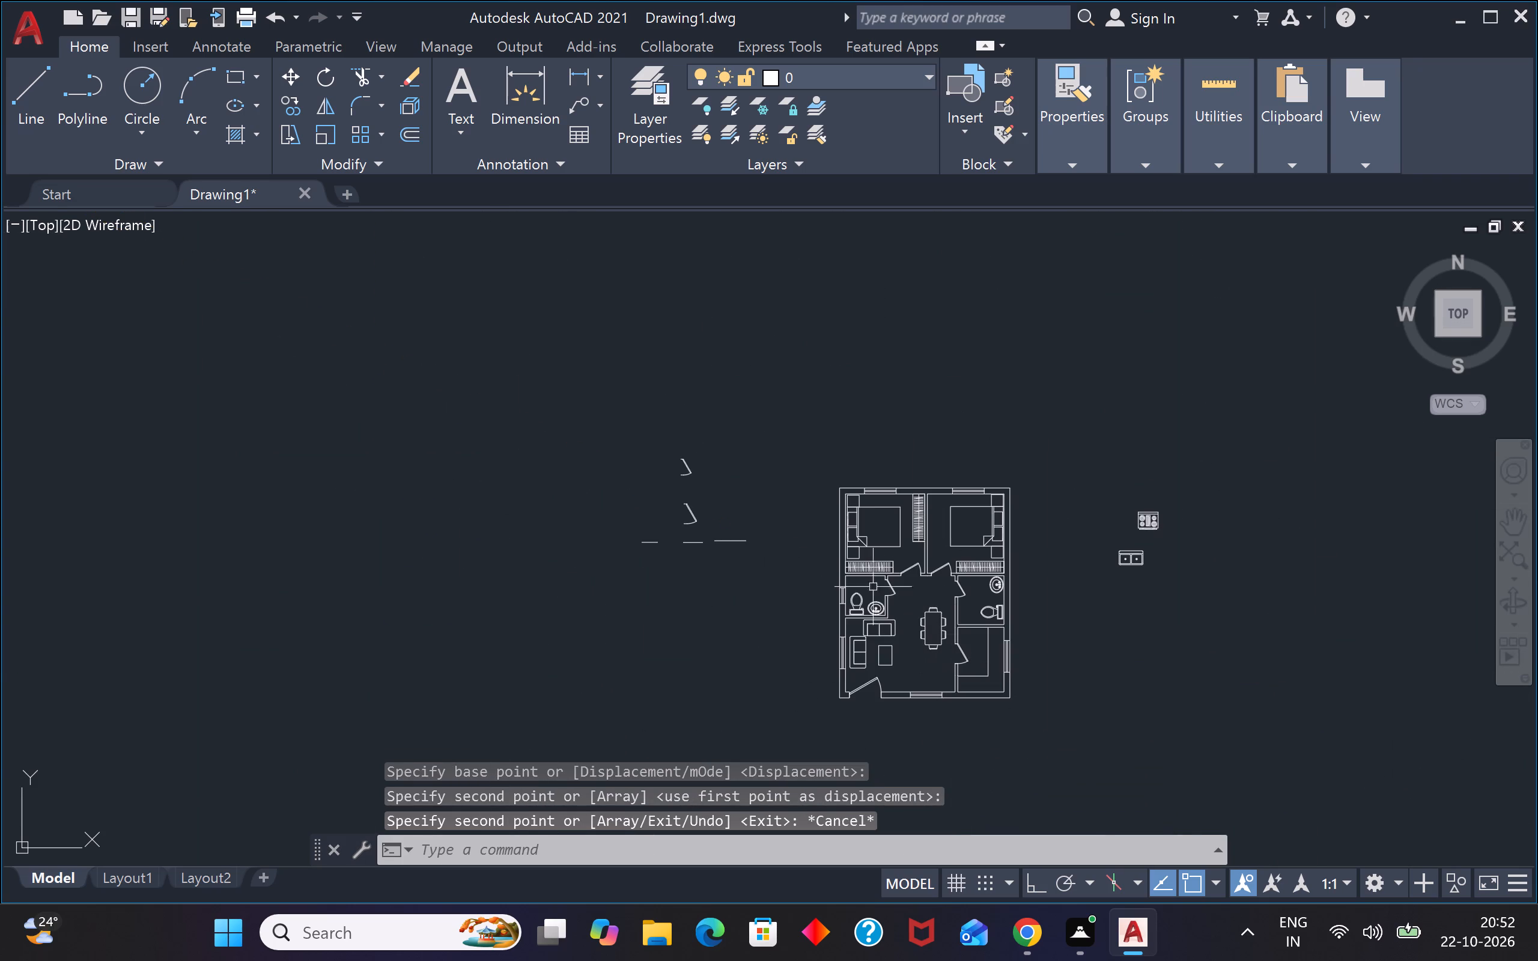
{"action": "scroll", "coordinate": [886, 586], "scroll_direction": "up", "scroll_amount": 3}
{"action": "left_click", "coordinate": [895, 585]}
{"action": "scroll", "coordinate": [884, 591], "scroll_direction": "up", "scroll_amount": 1}
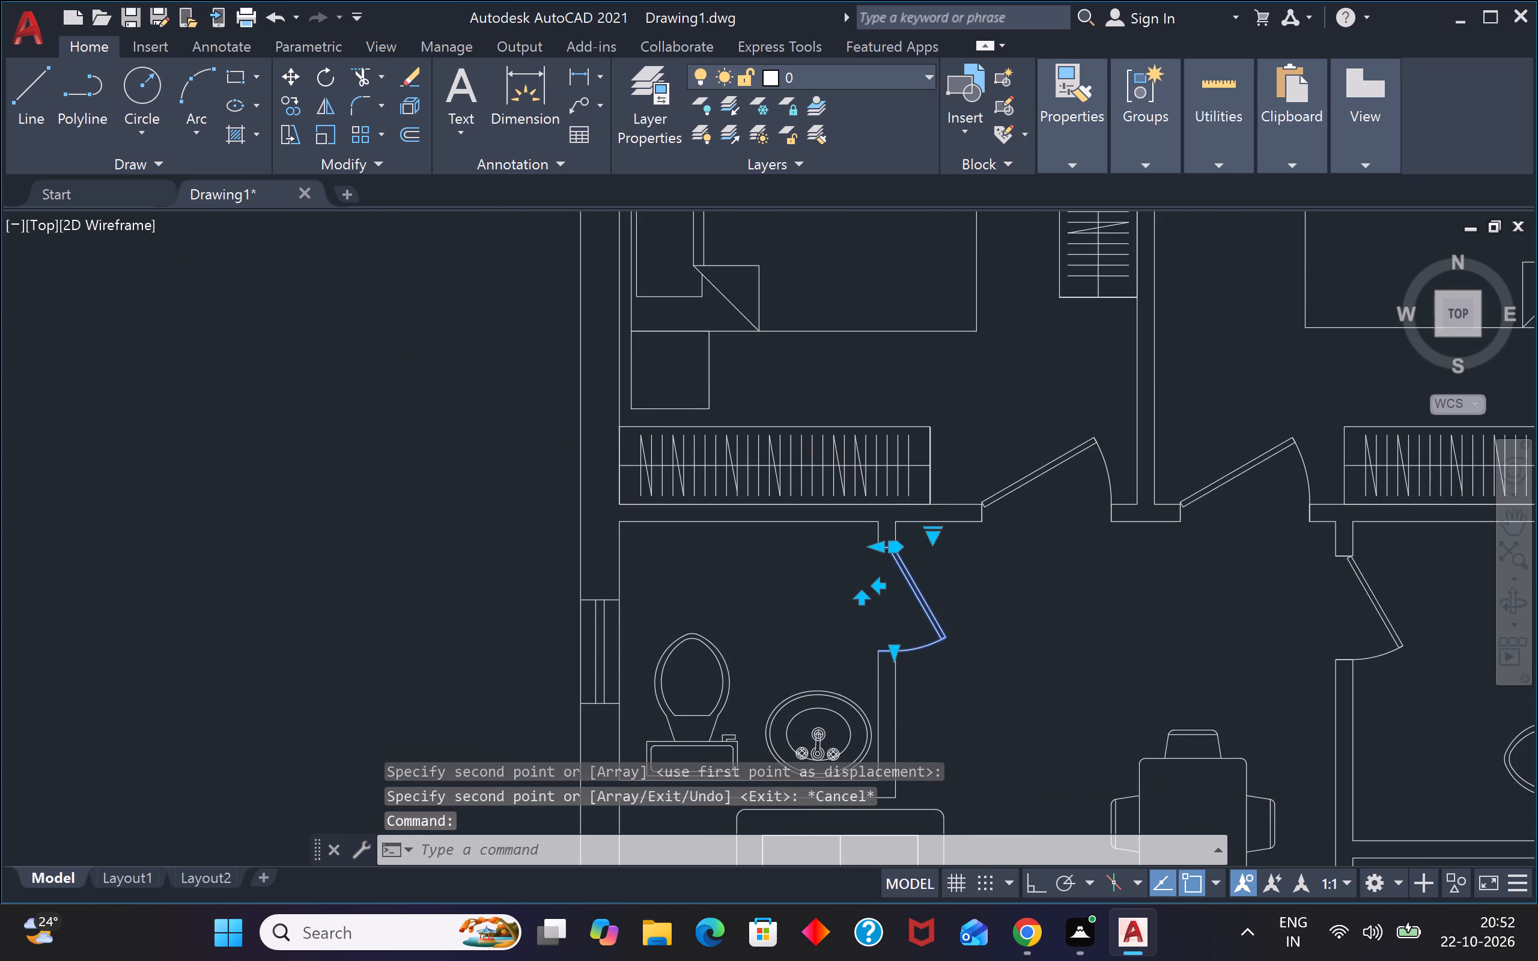
{"action": "scroll", "coordinate": [884, 591], "scroll_direction": "up", "scroll_amount": 1}
{"action": "left_click", "coordinate": [875, 581]}
{"action": "scroll", "coordinate": [883, 584], "scroll_direction": "down", "scroll_amount": 4}
{"action": "key", "text": "Escape"}
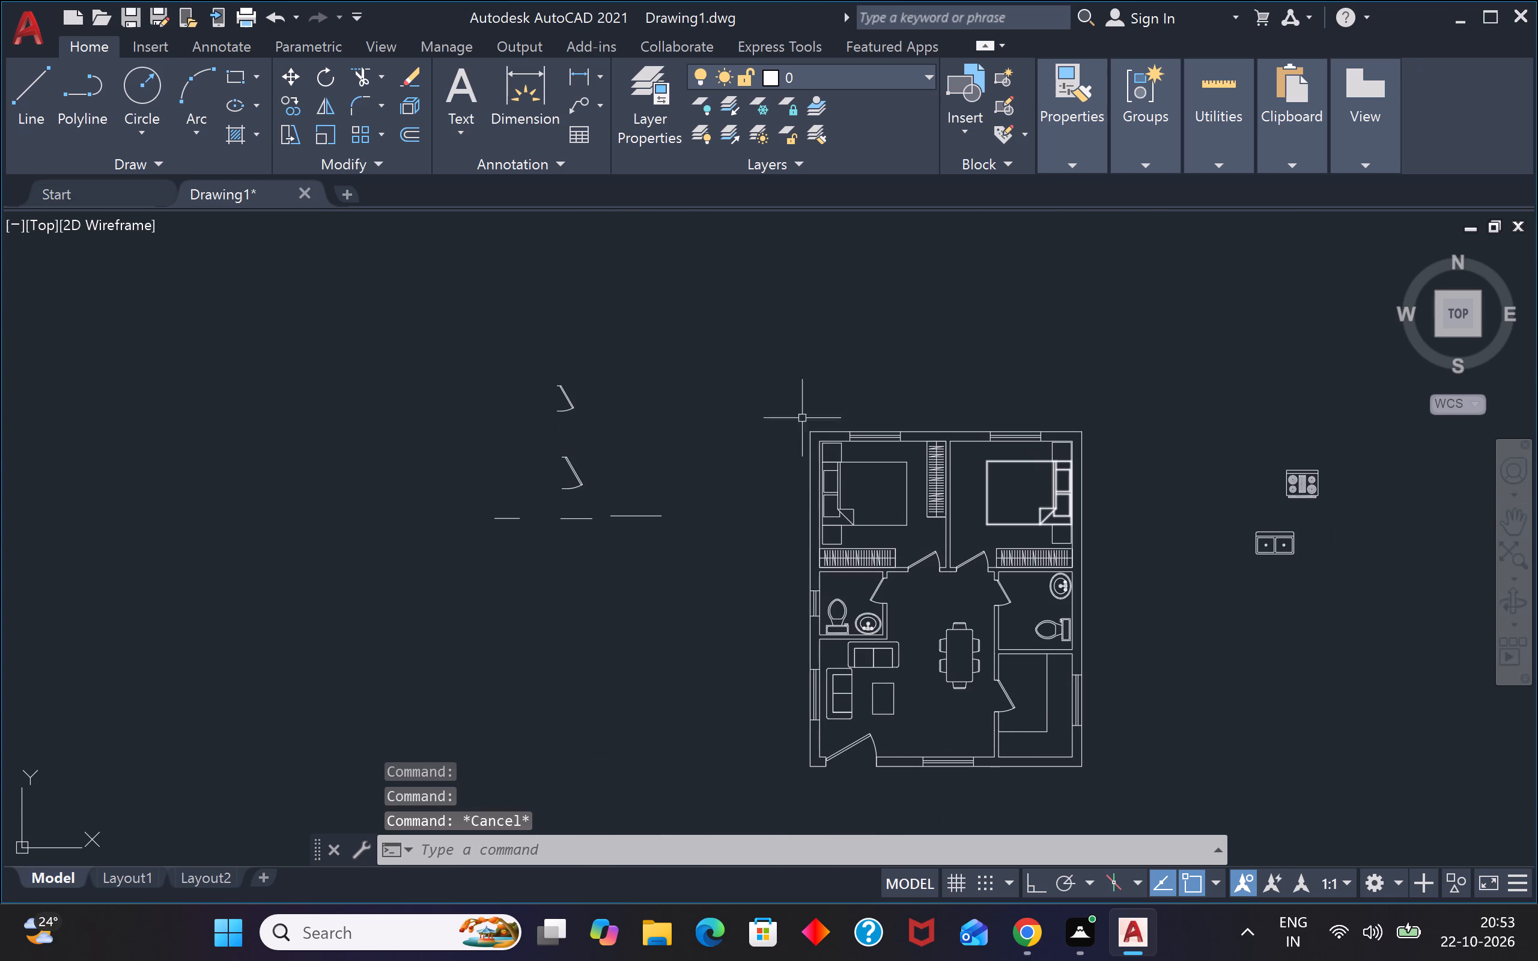
{"action": "key", "text": "Escape"}
Delete the two leftover loose door blocks and the three reference lines west of the plan.
{"action": "left_click", "coordinate": [666, 324]}
{"action": "left_click", "coordinate": [434, 590]}
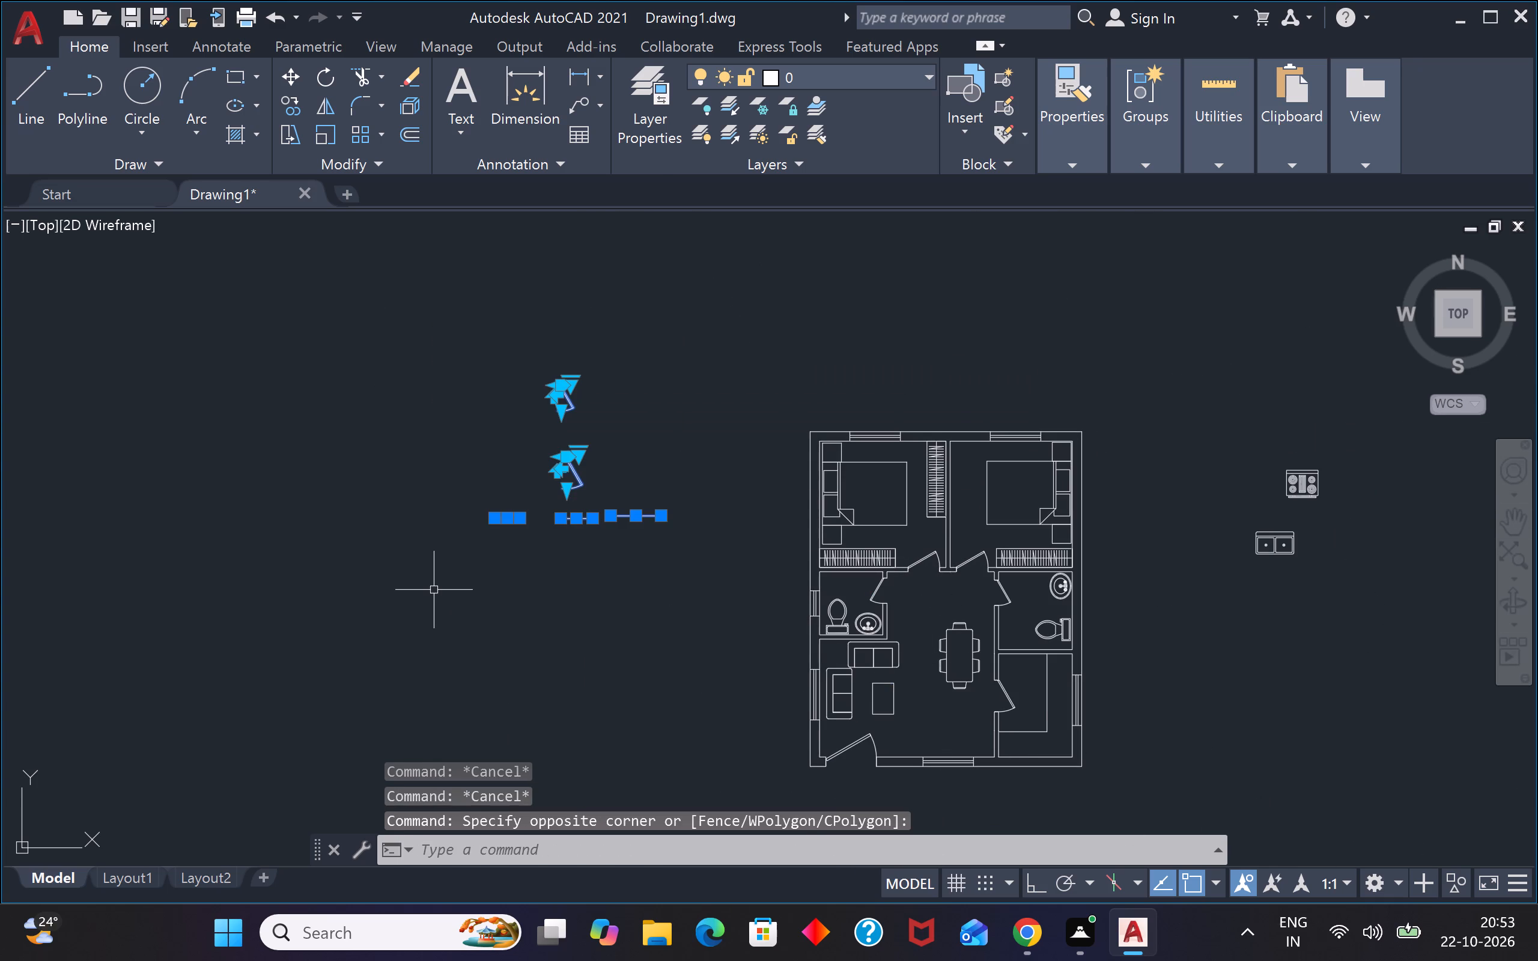
{"action": "key", "text": "Delete"}
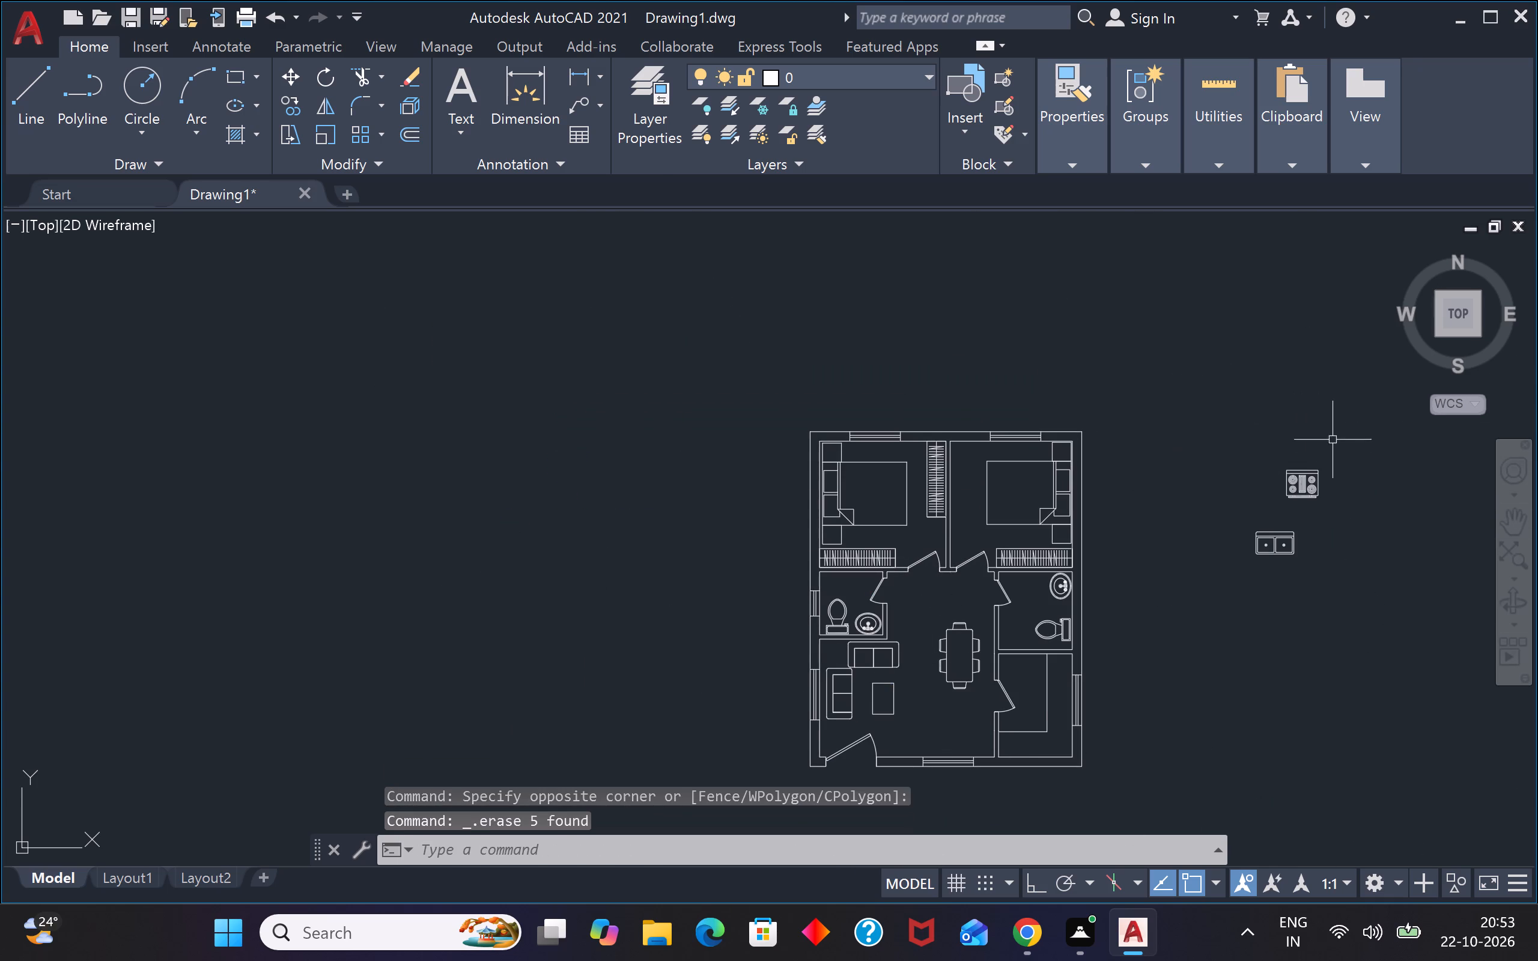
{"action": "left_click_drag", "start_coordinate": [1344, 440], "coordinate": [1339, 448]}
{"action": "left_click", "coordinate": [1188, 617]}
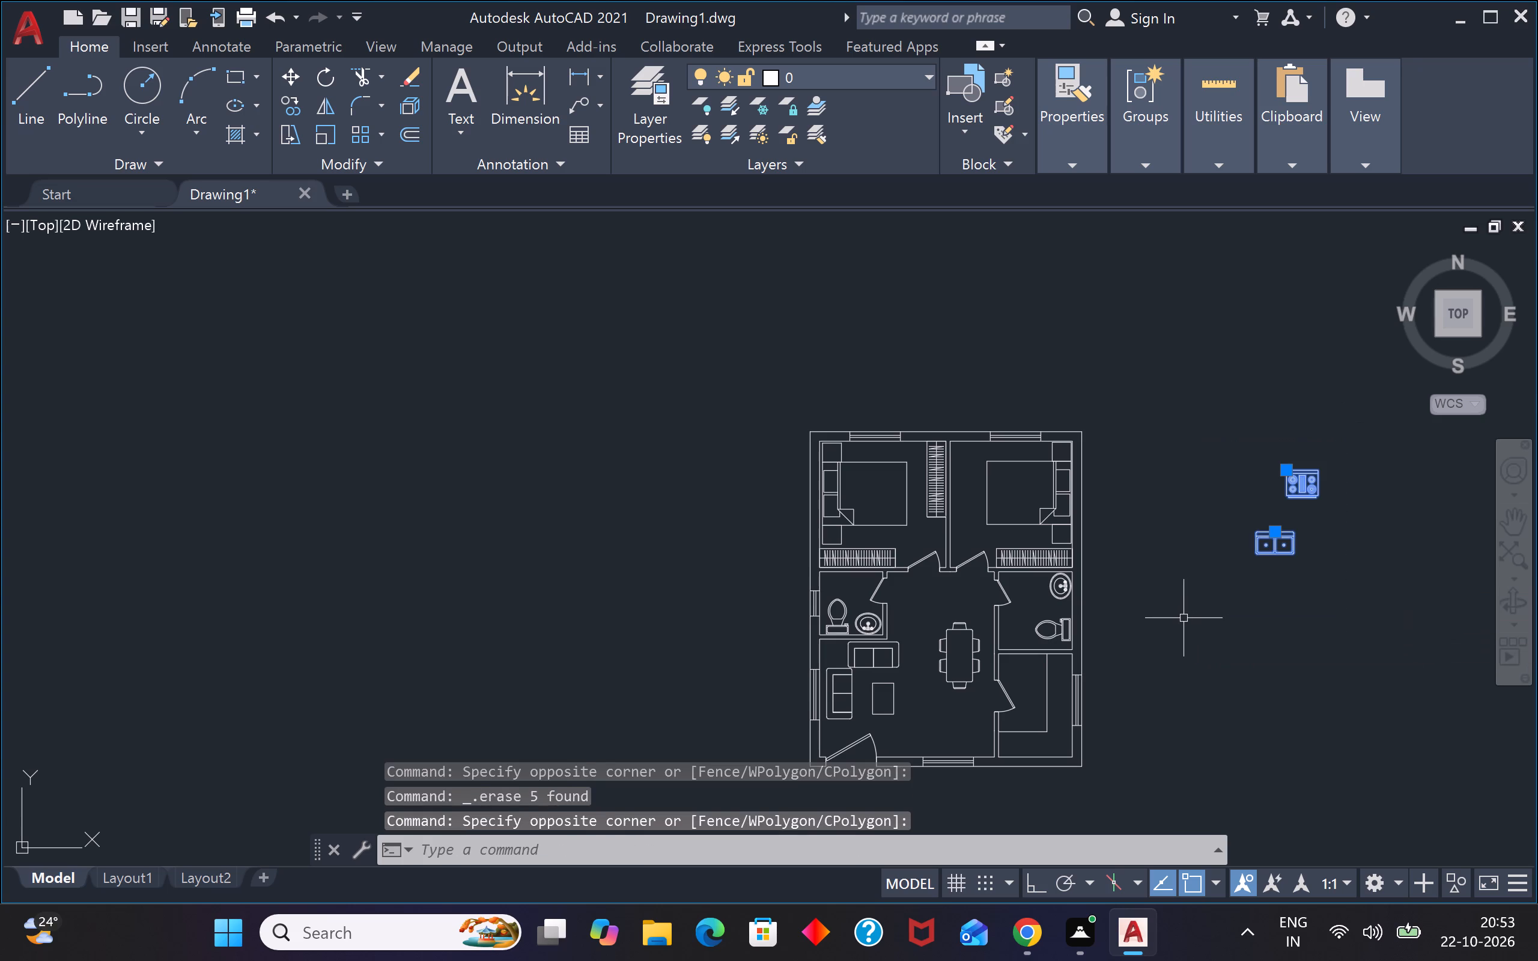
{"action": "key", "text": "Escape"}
Rotate the loose double-bowl sink block 180° about its northeast corner, with Ortho on.
{"action": "scroll", "coordinate": [1305, 544], "scroll_direction": "up", "scroll_amount": 2}
{"action": "left_click", "coordinate": [1296, 503]}
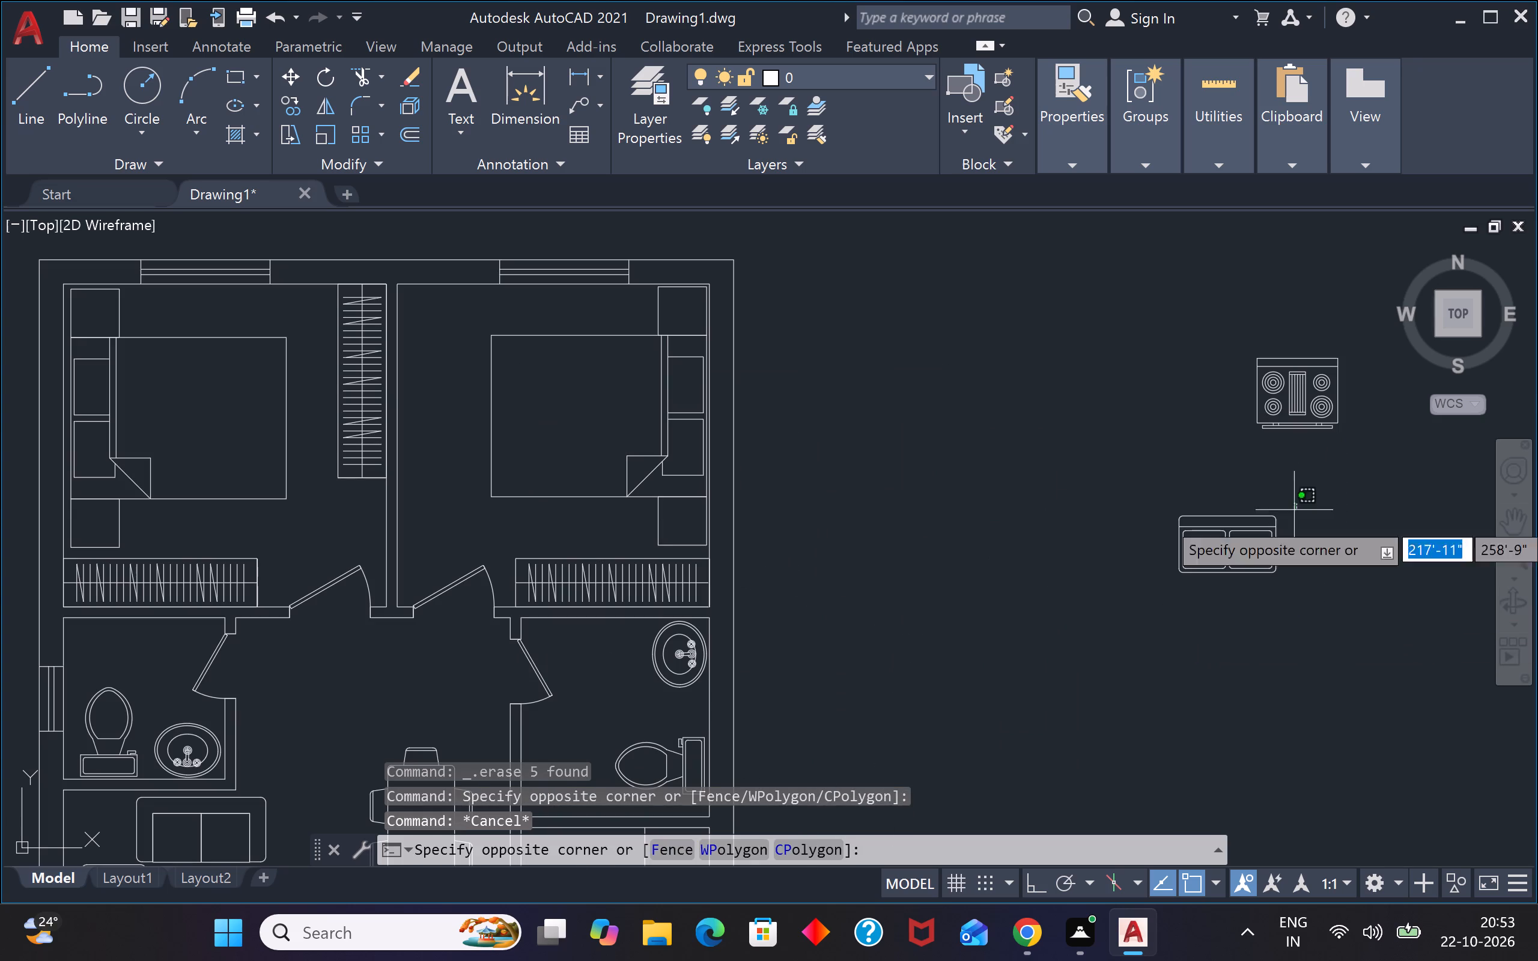
{"action": "left_click", "coordinate": [966, 650]}
{"action": "key", "text": "r"}
{"action": "key", "text": "o"}
{"action": "key", "text": "Return"}
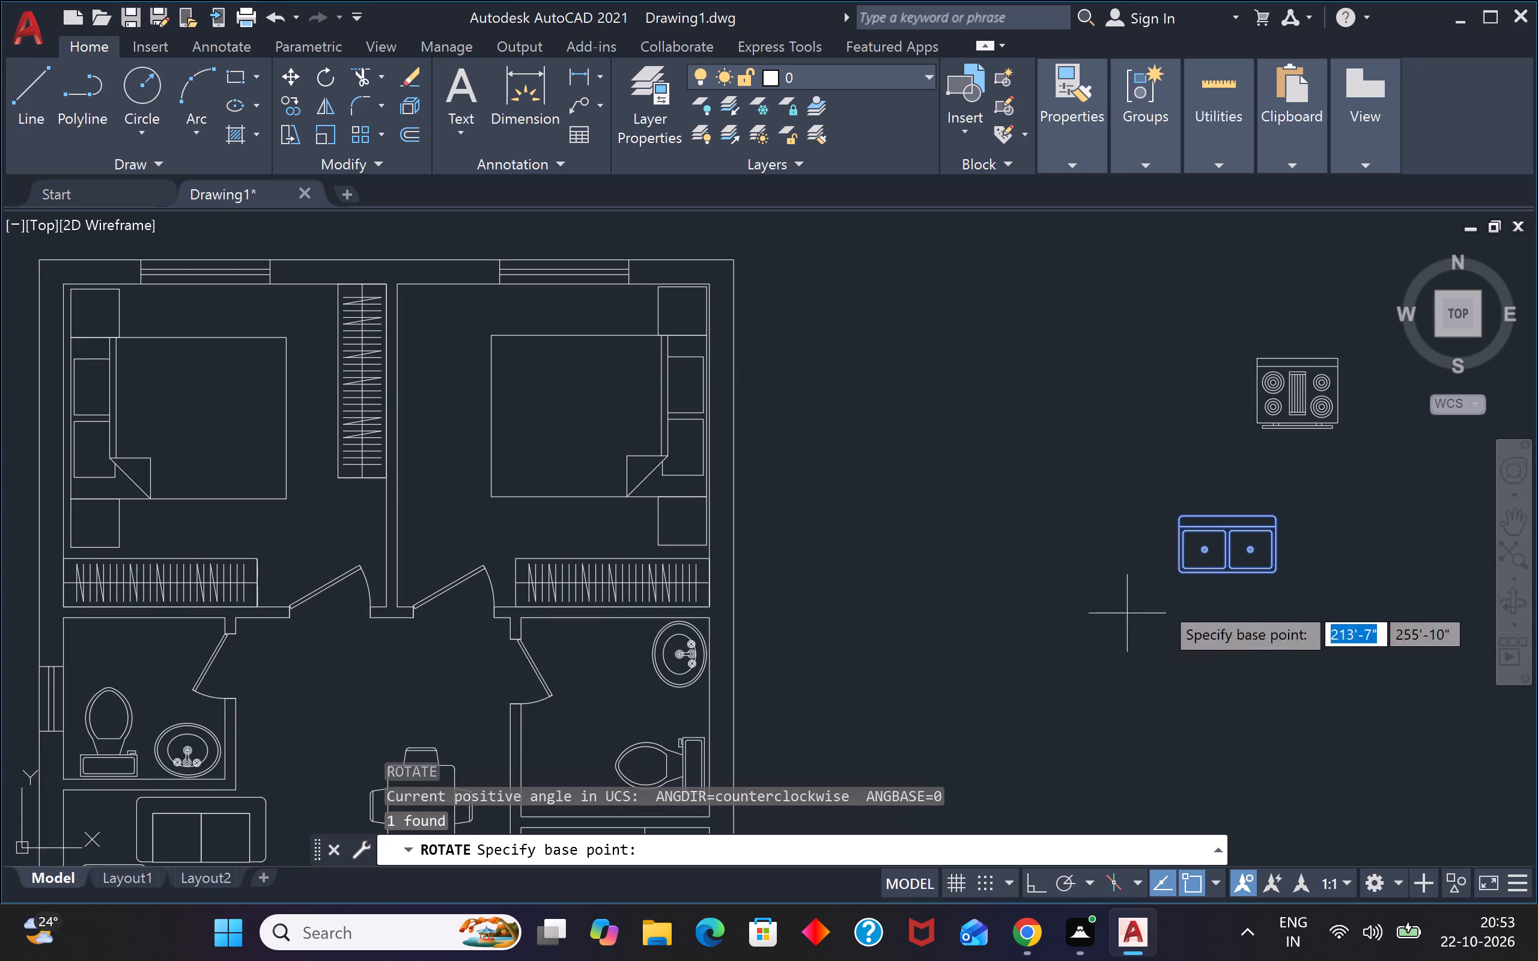
{"action": "left_click", "coordinate": [1282, 515]}
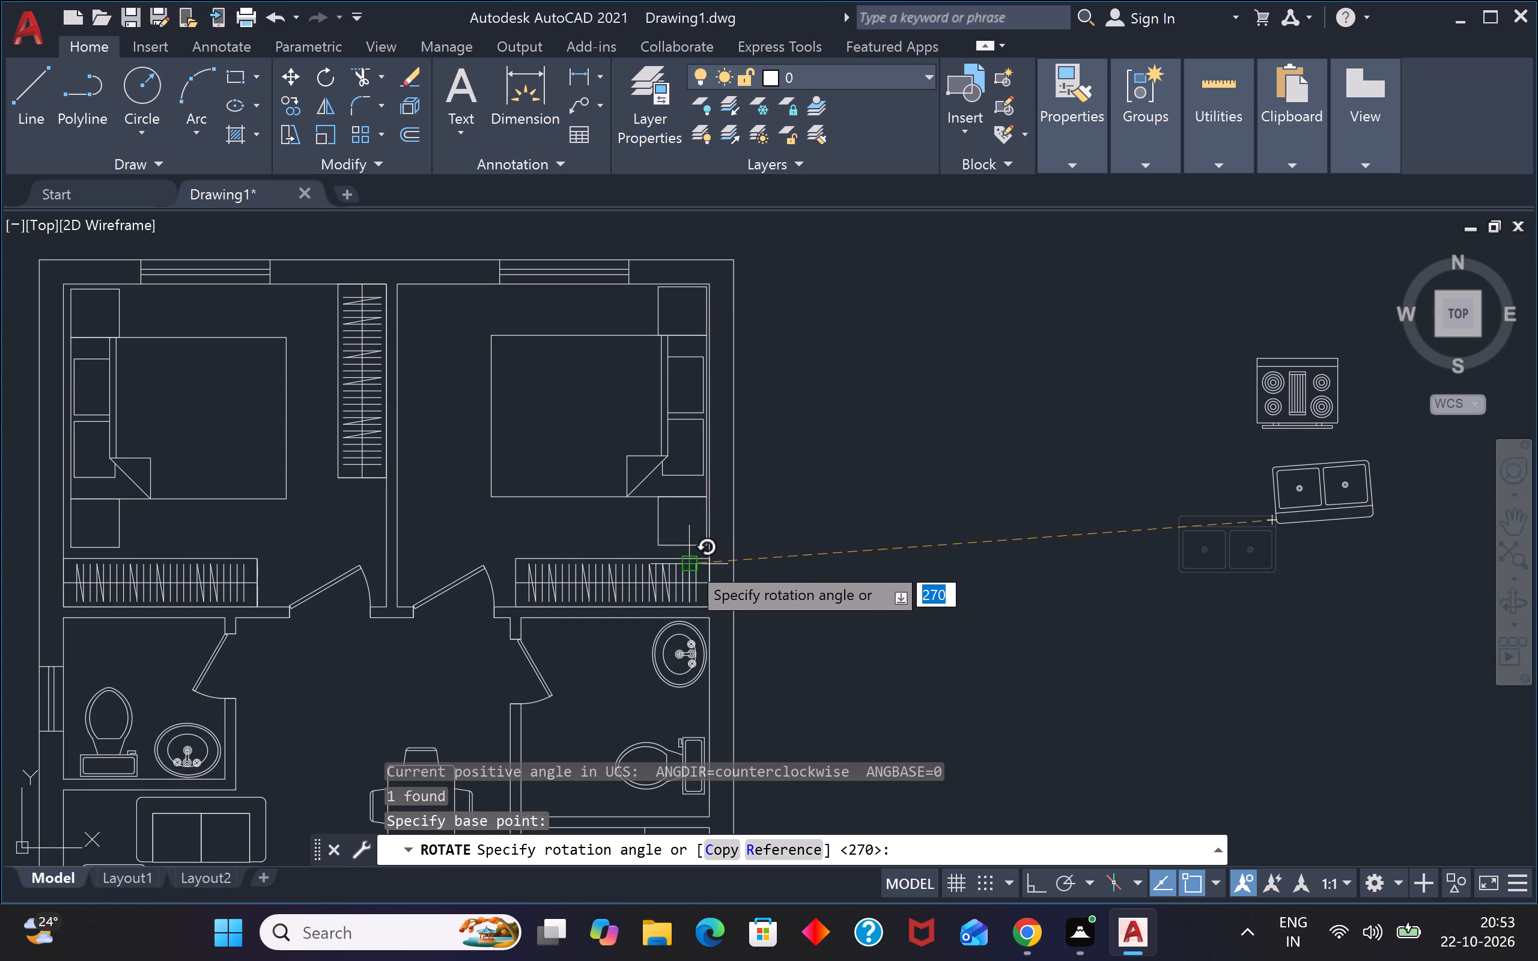
{"action": "key", "text": "F8"}
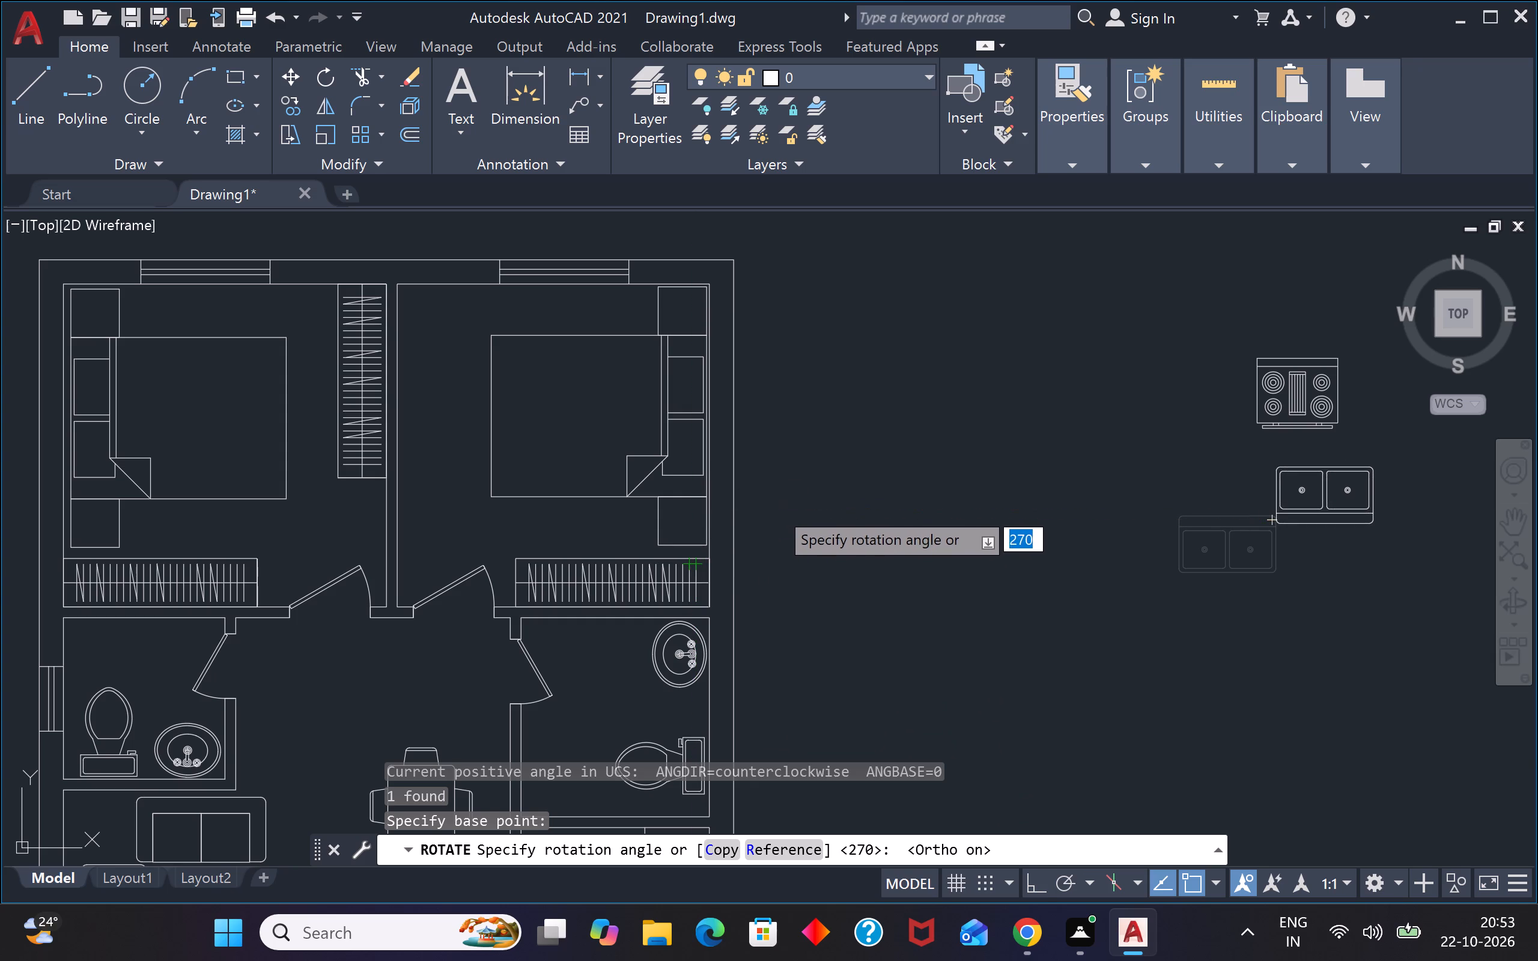
{"action": "left_click", "coordinate": [802, 512]}
Move the rotated double-bowl sink block onto the kitchen's south counter, with Ortho off.
{"action": "scroll", "coordinate": [1377, 471], "scroll_direction": "up", "scroll_amount": 2}
{"action": "left_click", "coordinate": [1408, 446]}
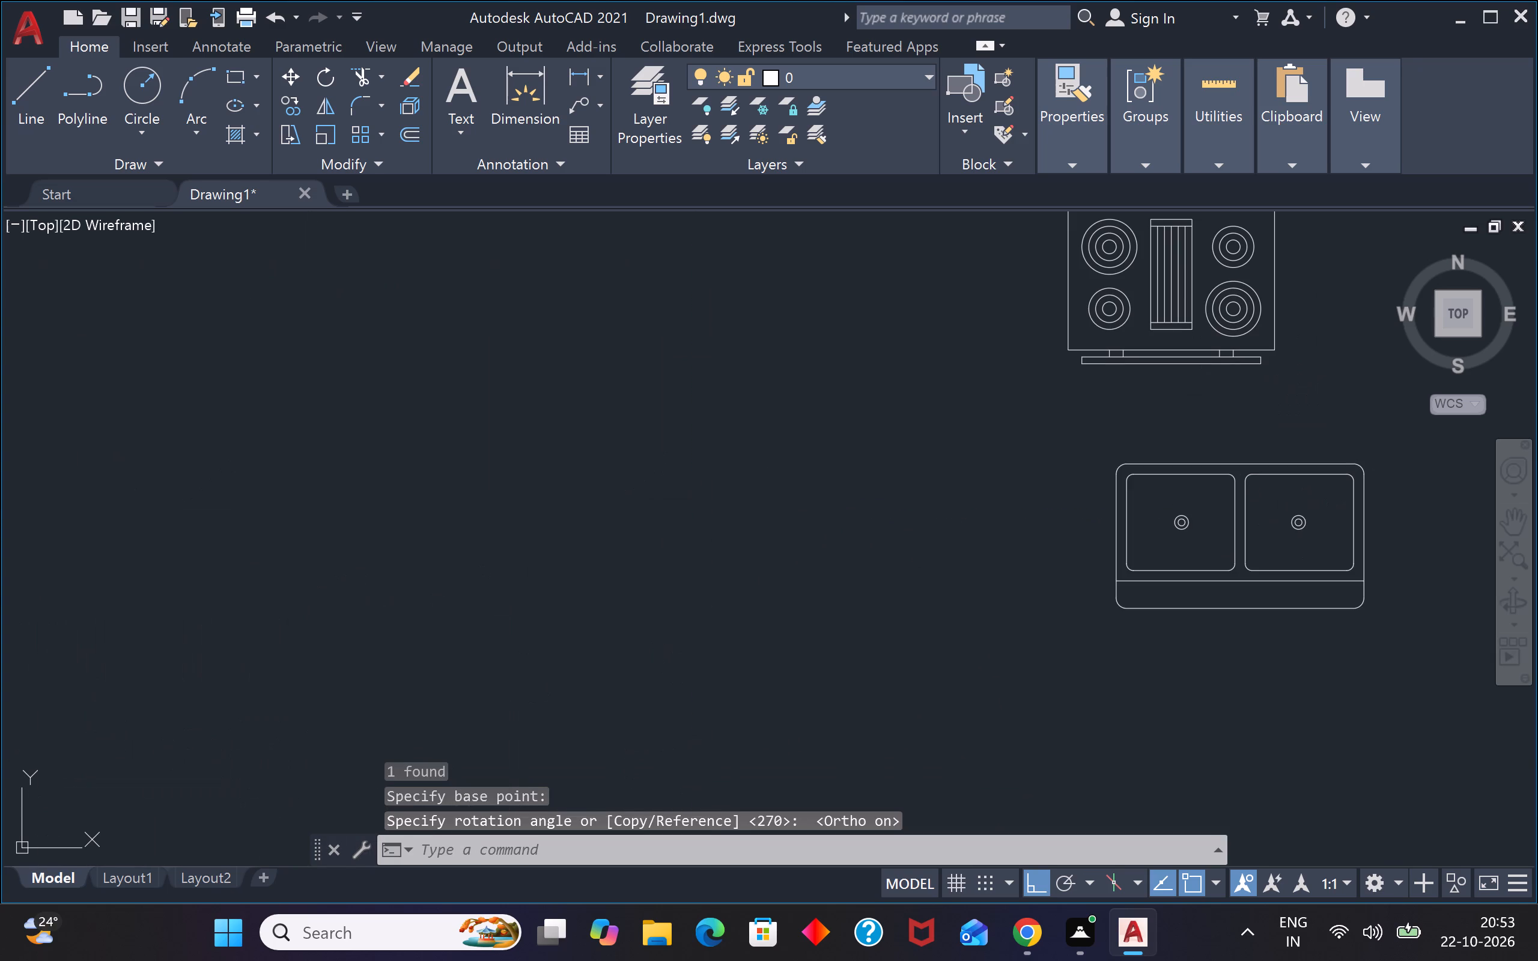
{"action": "left_click", "coordinate": [1076, 622]}
{"action": "type", "text": "m"}
{"action": "key", "text": "space"}
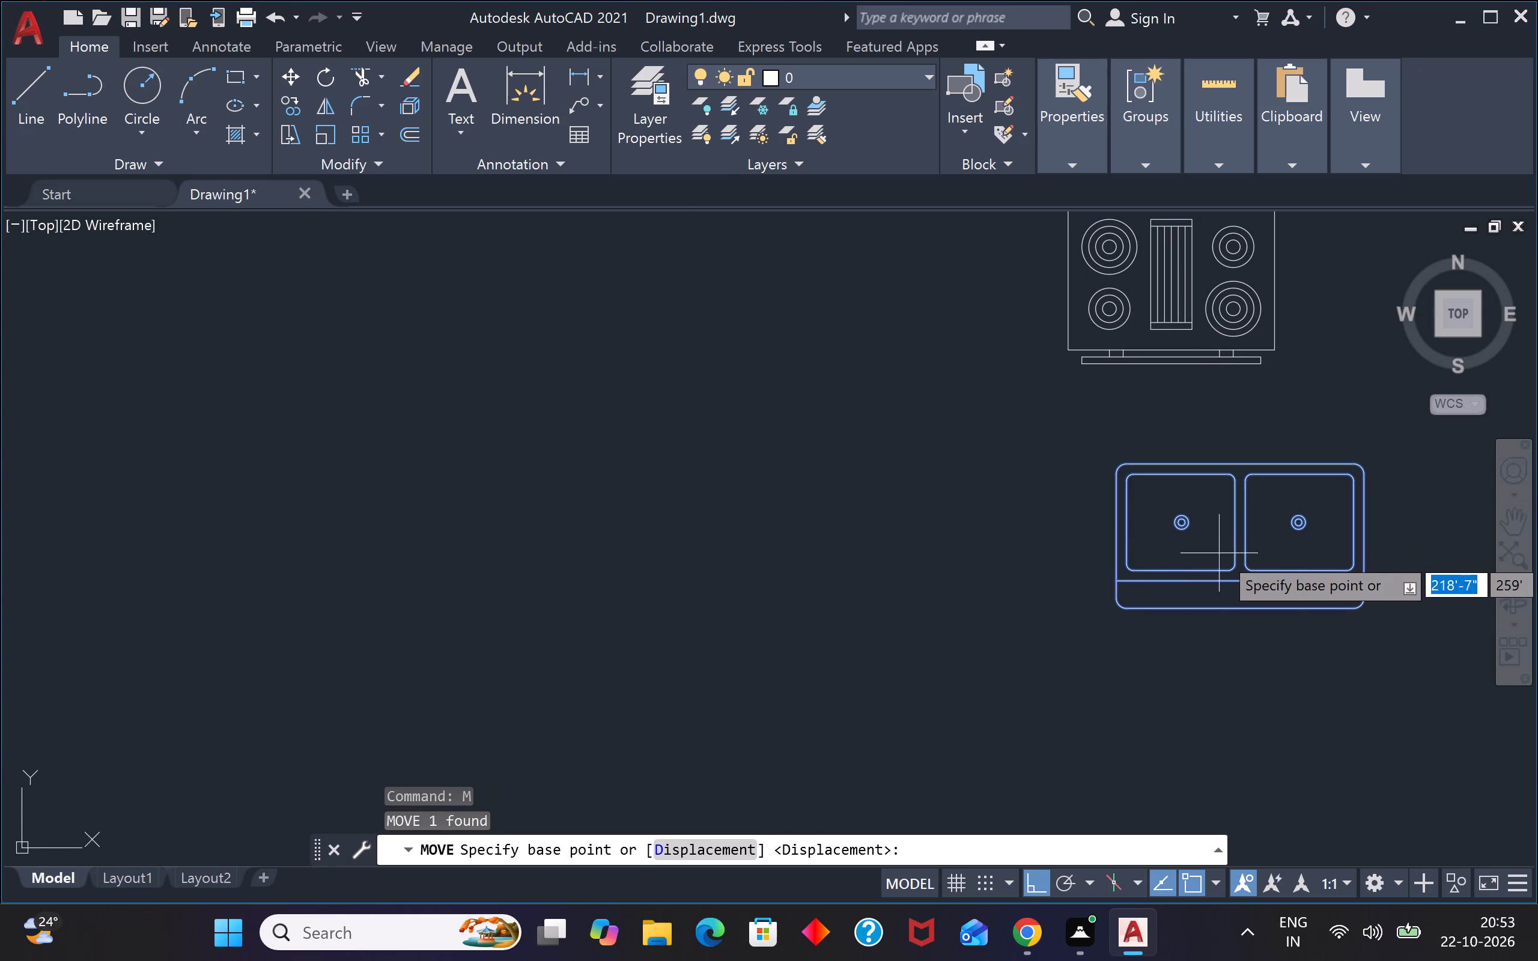
{"action": "left_click", "coordinate": [1248, 558]}
{"action": "scroll", "coordinate": [1238, 569], "scroll_direction": "down", "scroll_amount": 3}
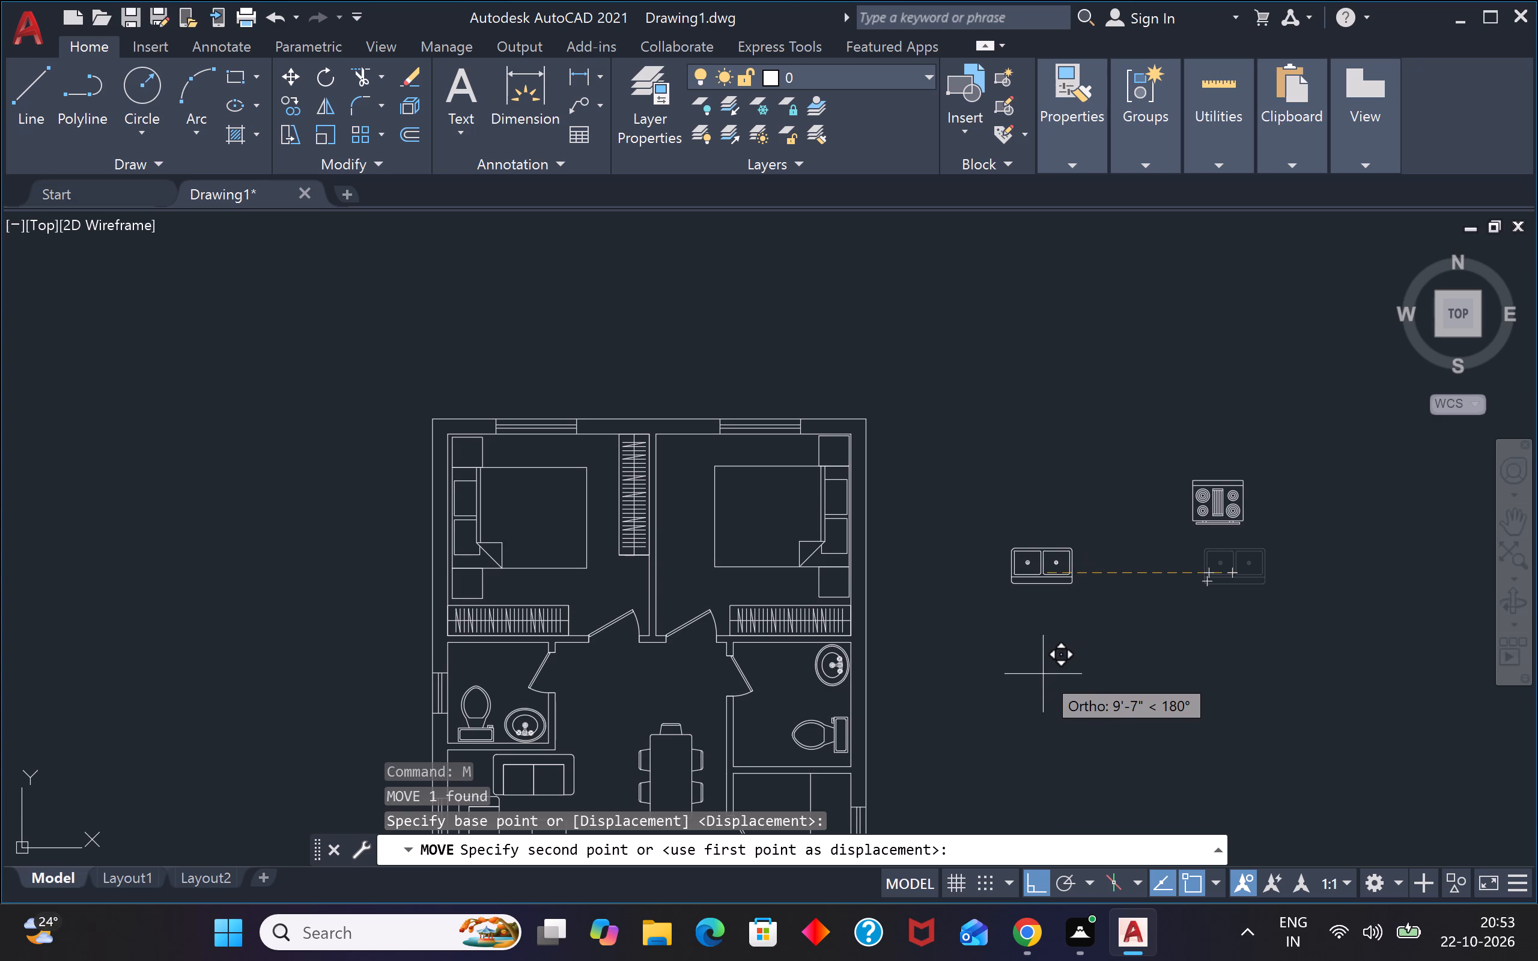
{"action": "key", "text": "F8"}
{"action": "scroll", "coordinate": [1077, 627], "scroll_direction": "down", "scroll_amount": 2}
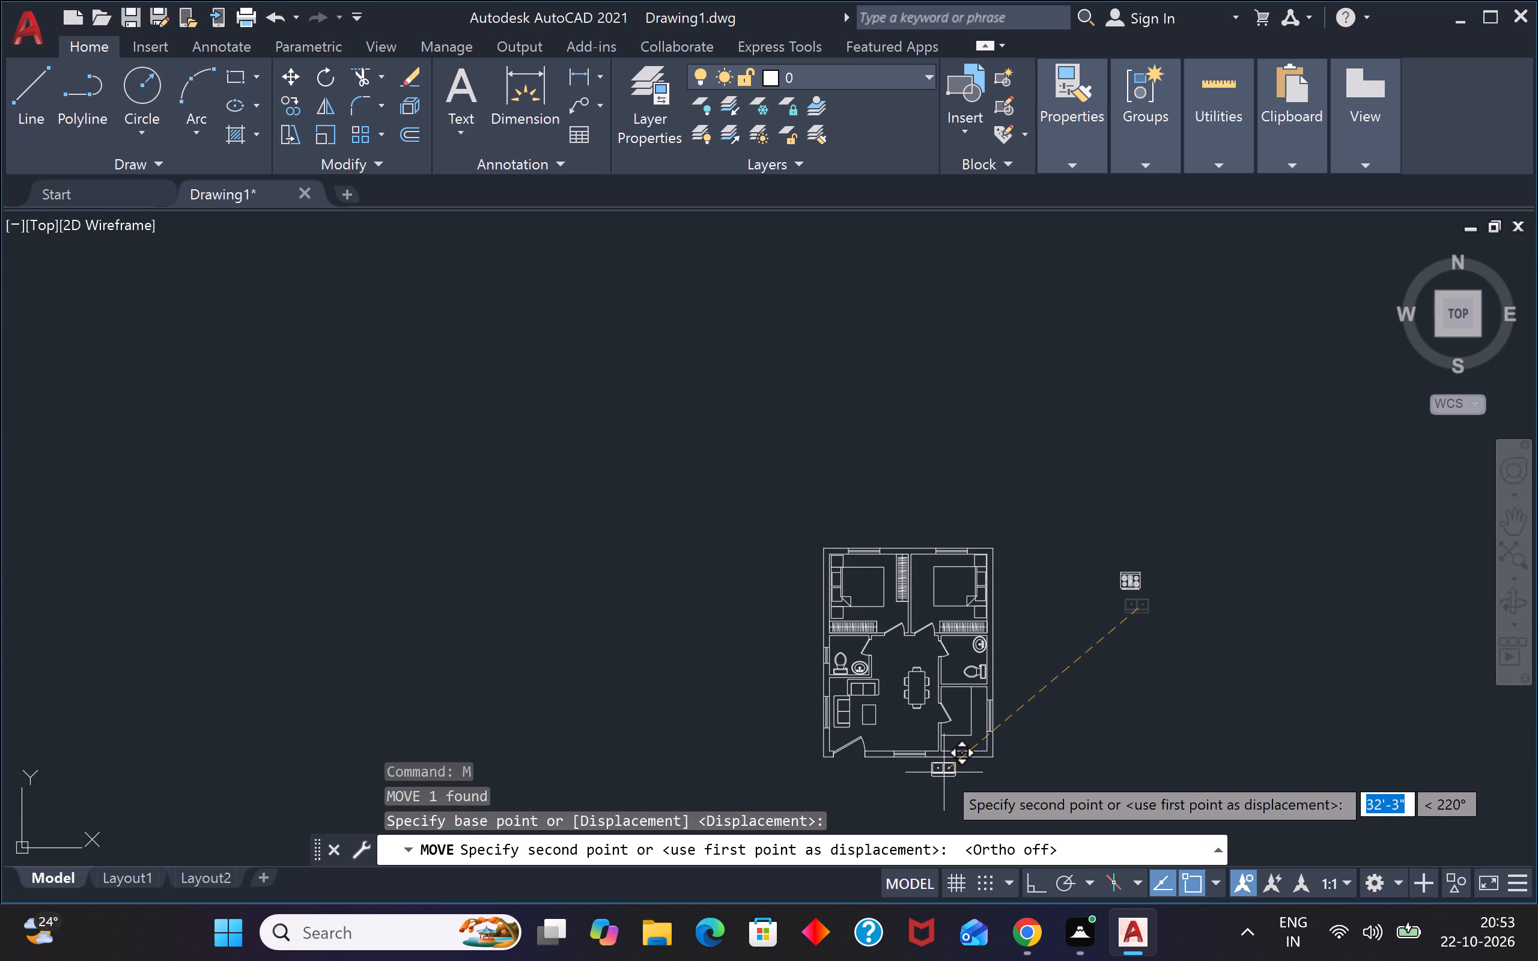
{"action": "scroll", "coordinate": [943, 766], "scroll_direction": "up", "scroll_amount": 3}
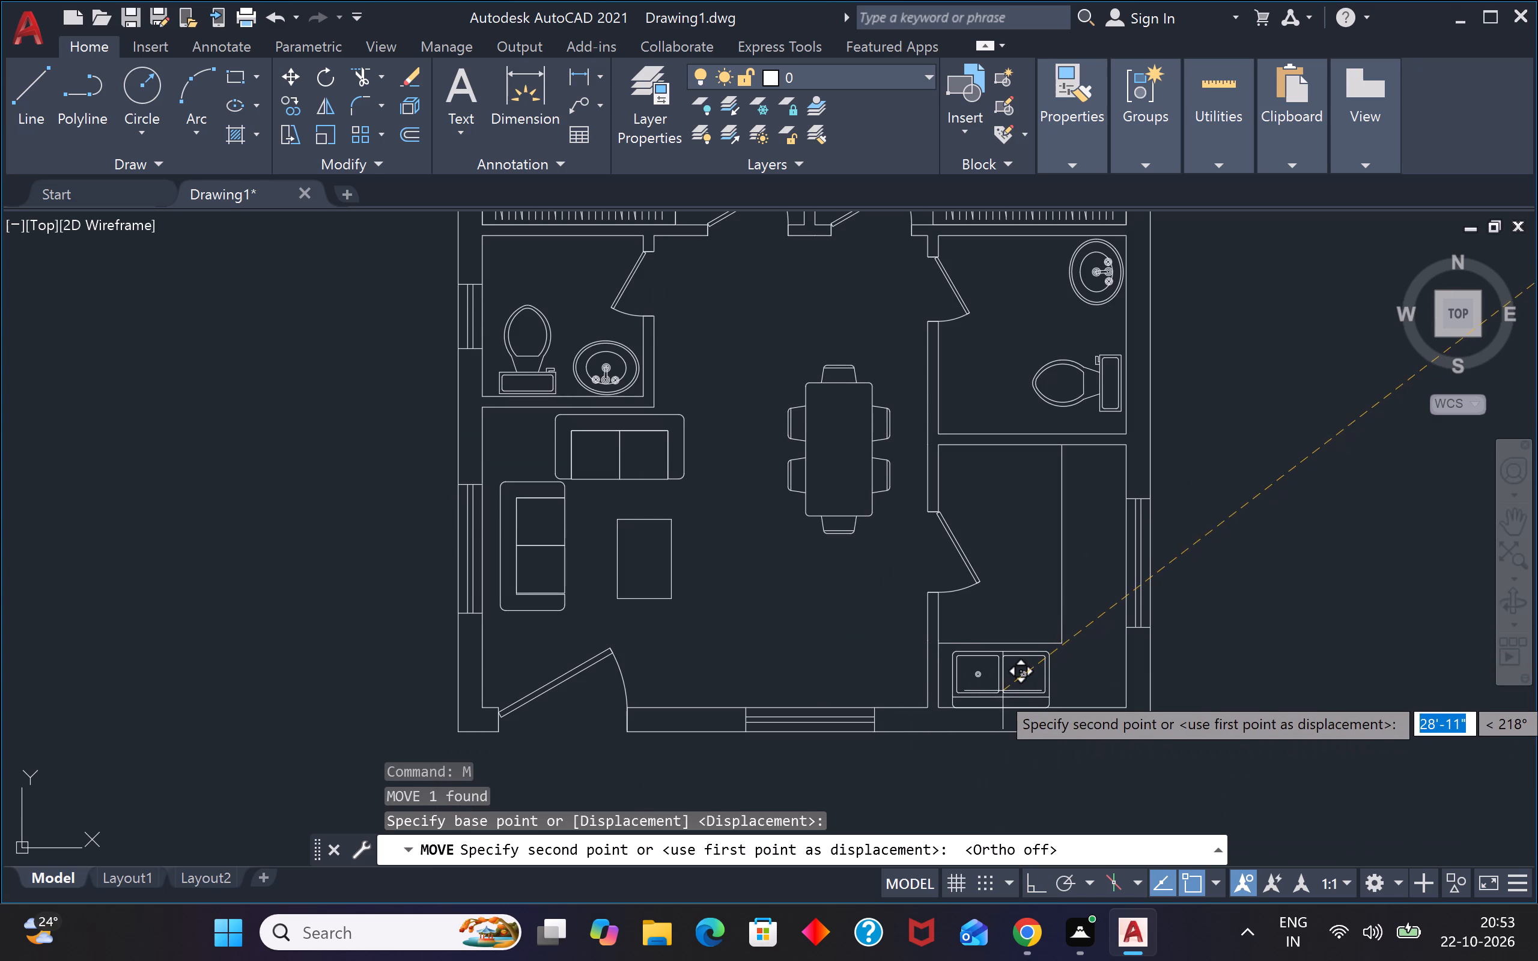
{"action": "scroll", "coordinate": [1003, 693], "scroll_direction": "up", "scroll_amount": 2}
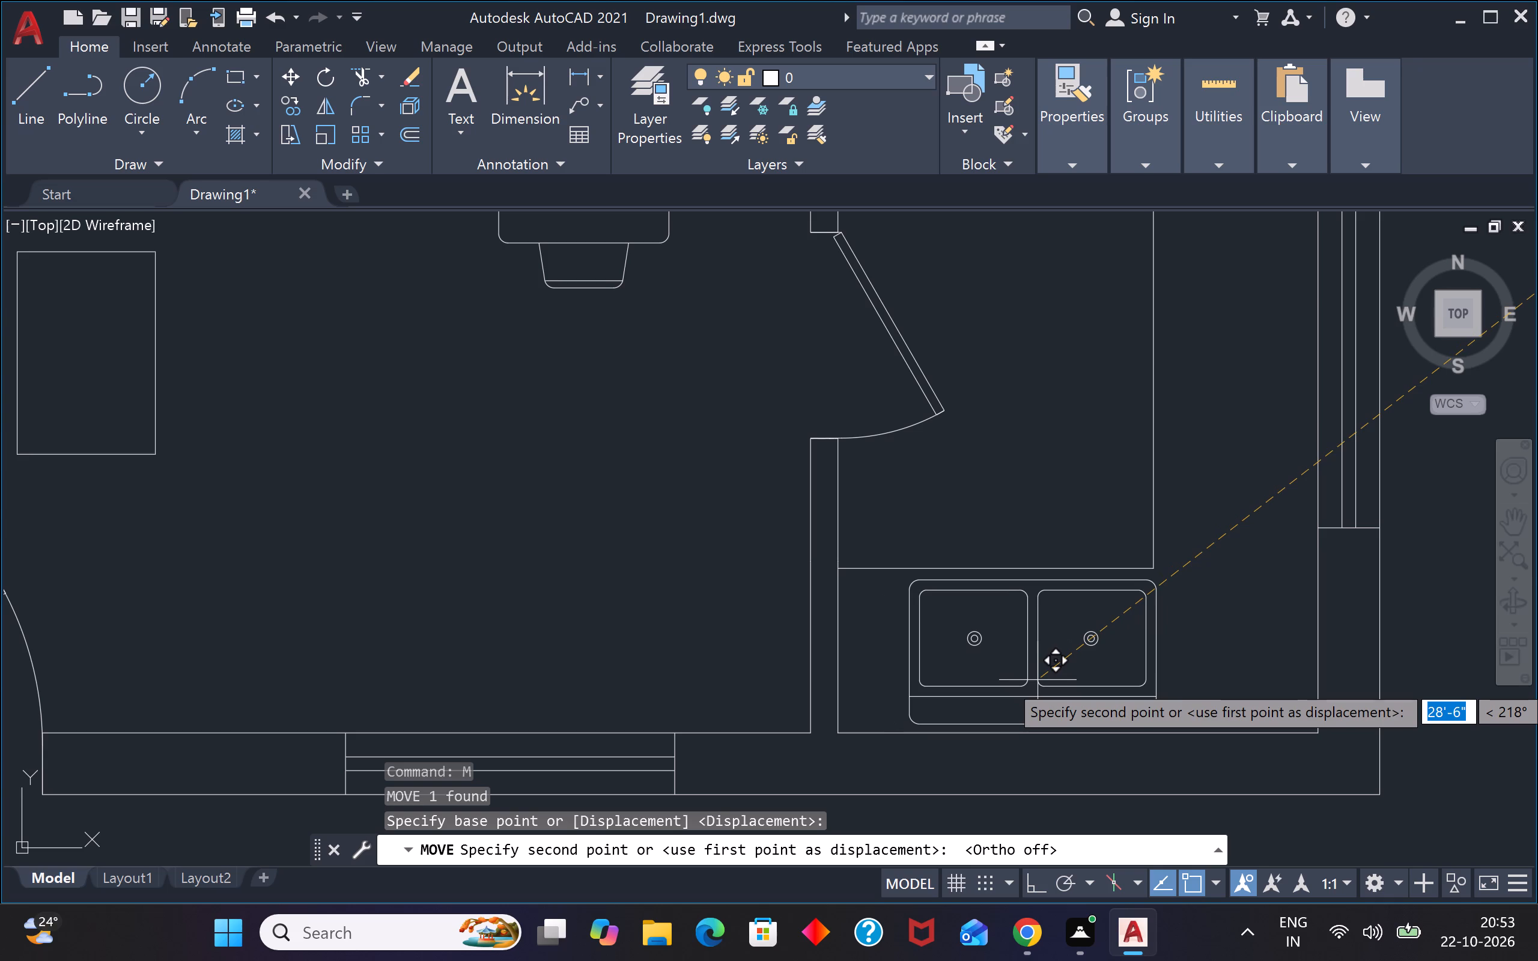
{"action": "left_click", "coordinate": [1005, 679]}
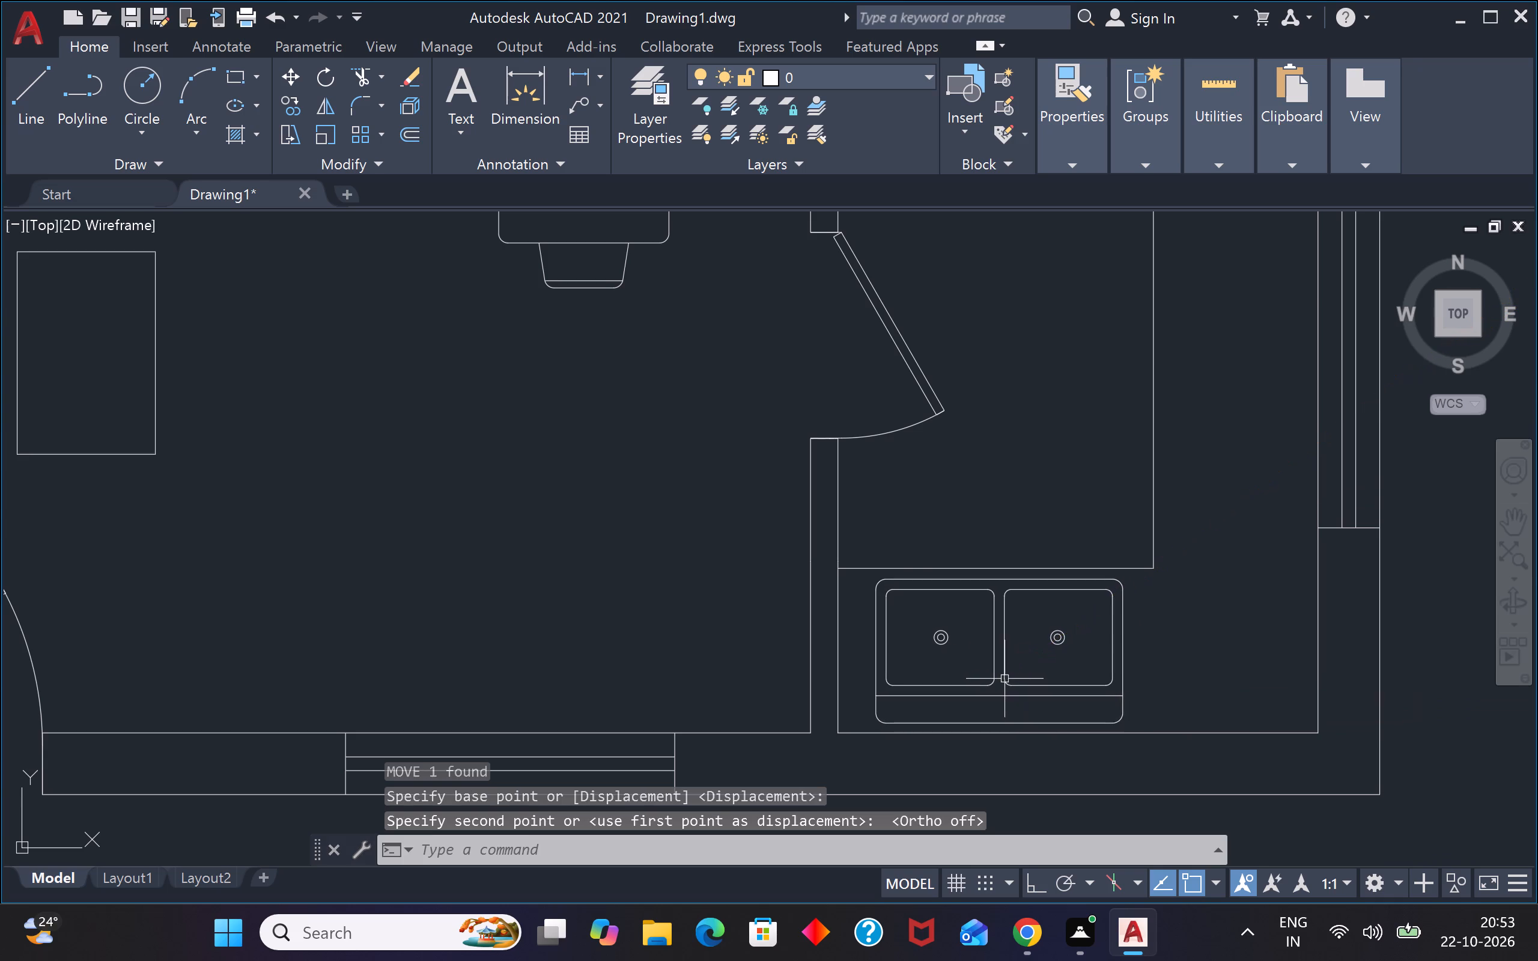
Rotate the loose stove block 270° about its northeast corner so its back faces east.
{"action": "scroll", "coordinate": [1009, 681], "scroll_direction": "down", "scroll_amount": 3}
{"action": "scroll", "coordinate": [1171, 628], "scroll_direction": "down", "scroll_amount": 2}
{"action": "scroll", "coordinate": [1336, 449], "scroll_direction": "up", "scroll_amount": 3}
{"action": "left_click", "coordinate": [1296, 474]}
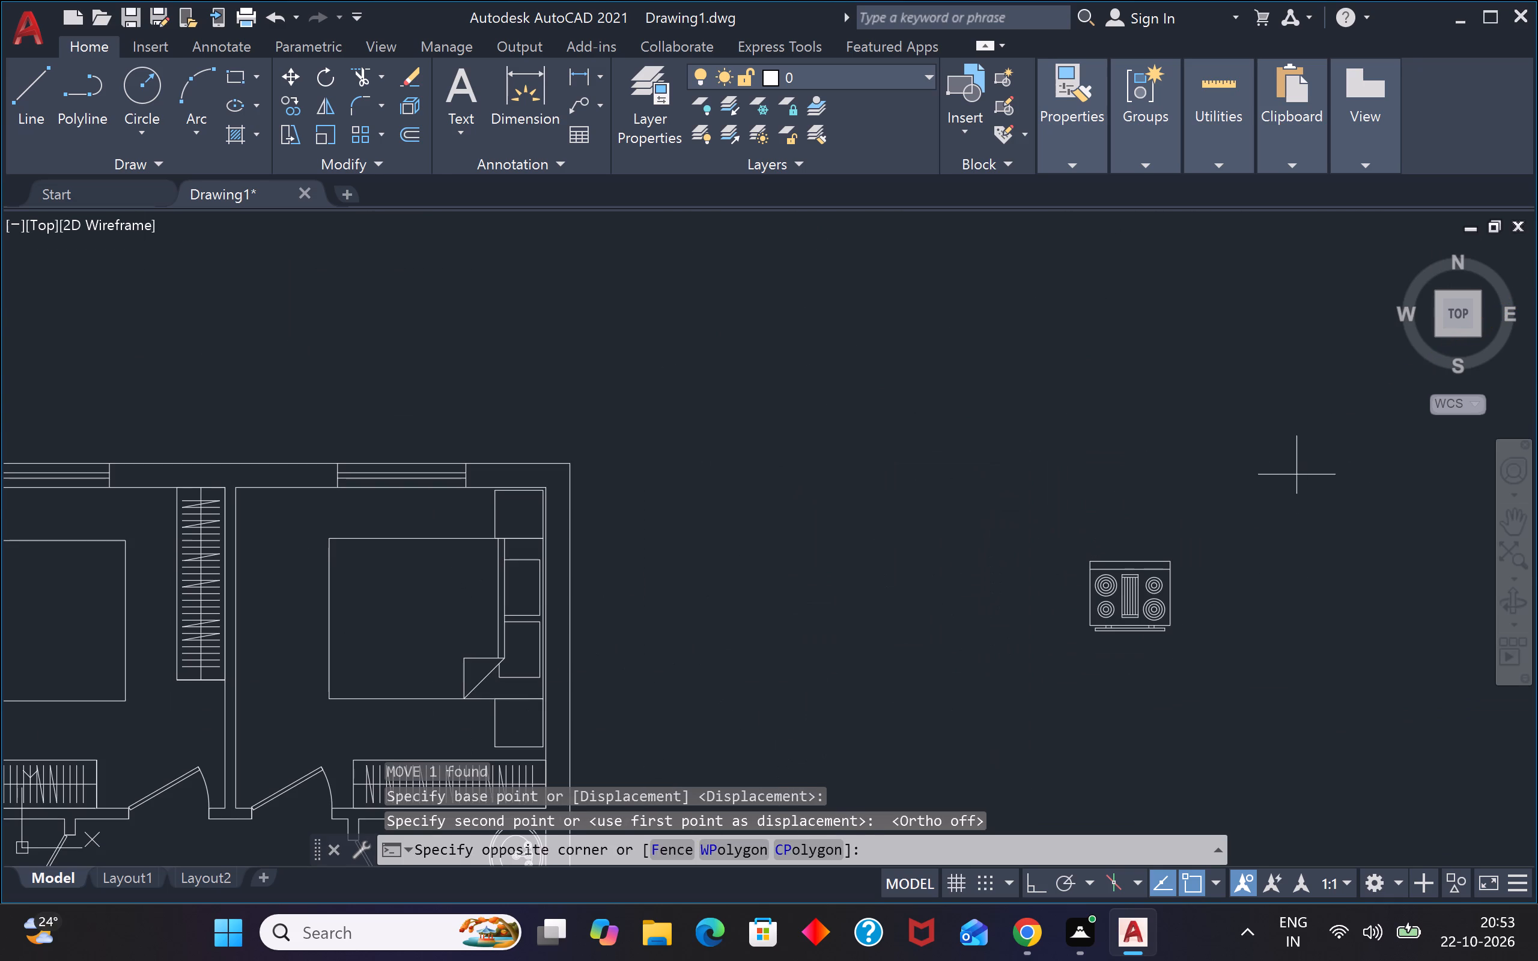
{"action": "left_click", "coordinate": [1032, 635]}
{"action": "key", "text": "r"}
{"action": "key", "text": "o"}
{"action": "key", "text": "Return"}
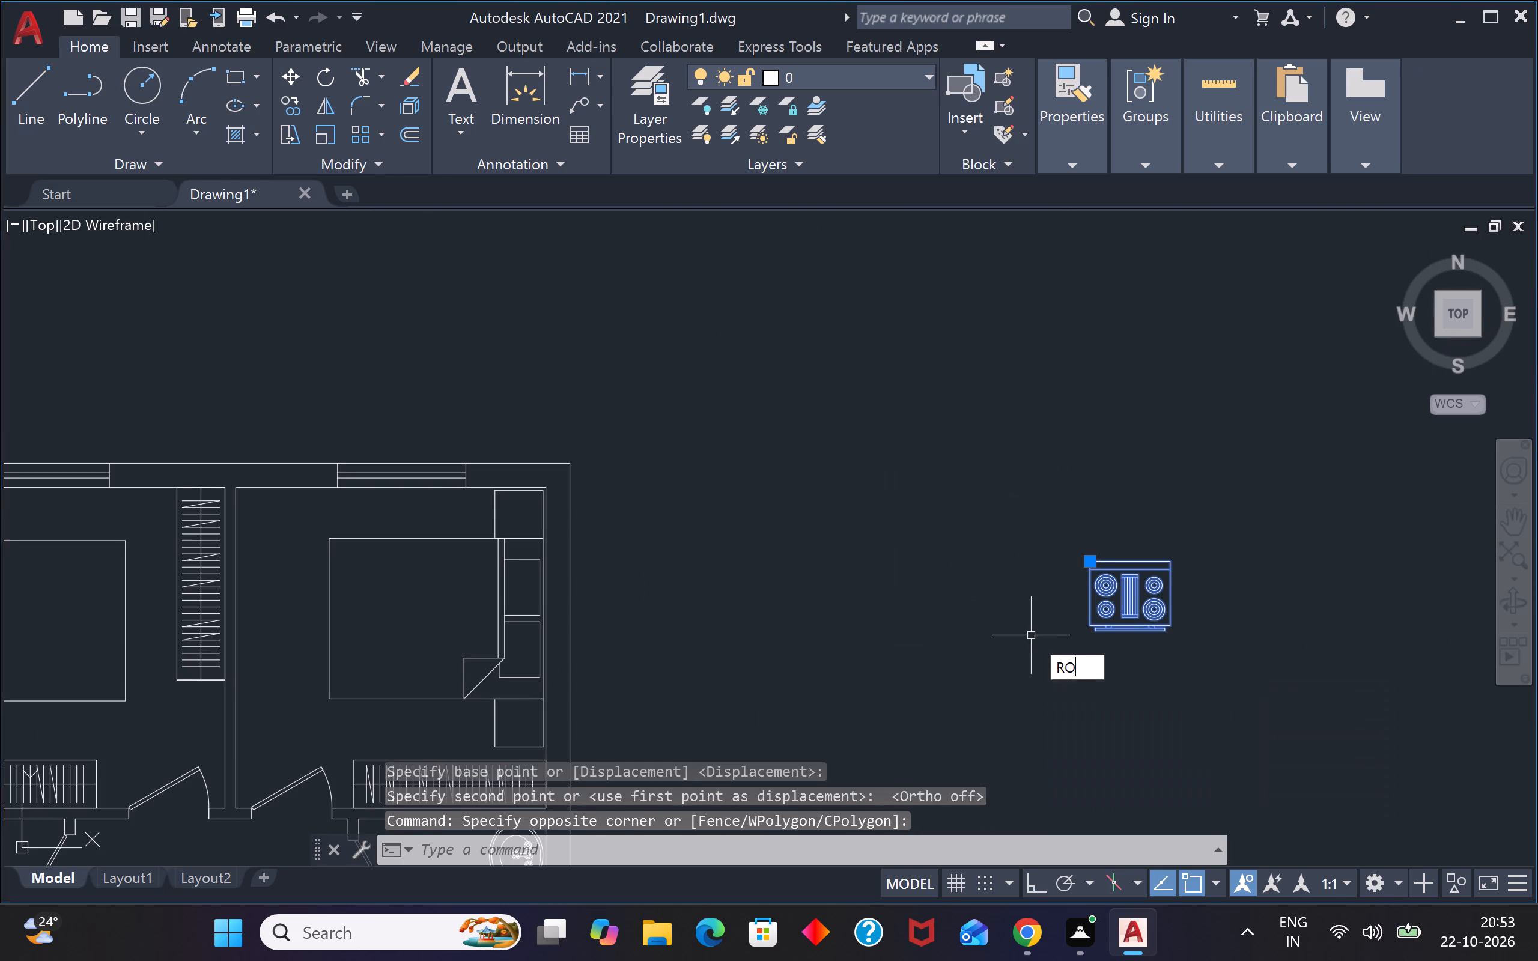
{"action": "left_click", "coordinate": [1169, 563]}
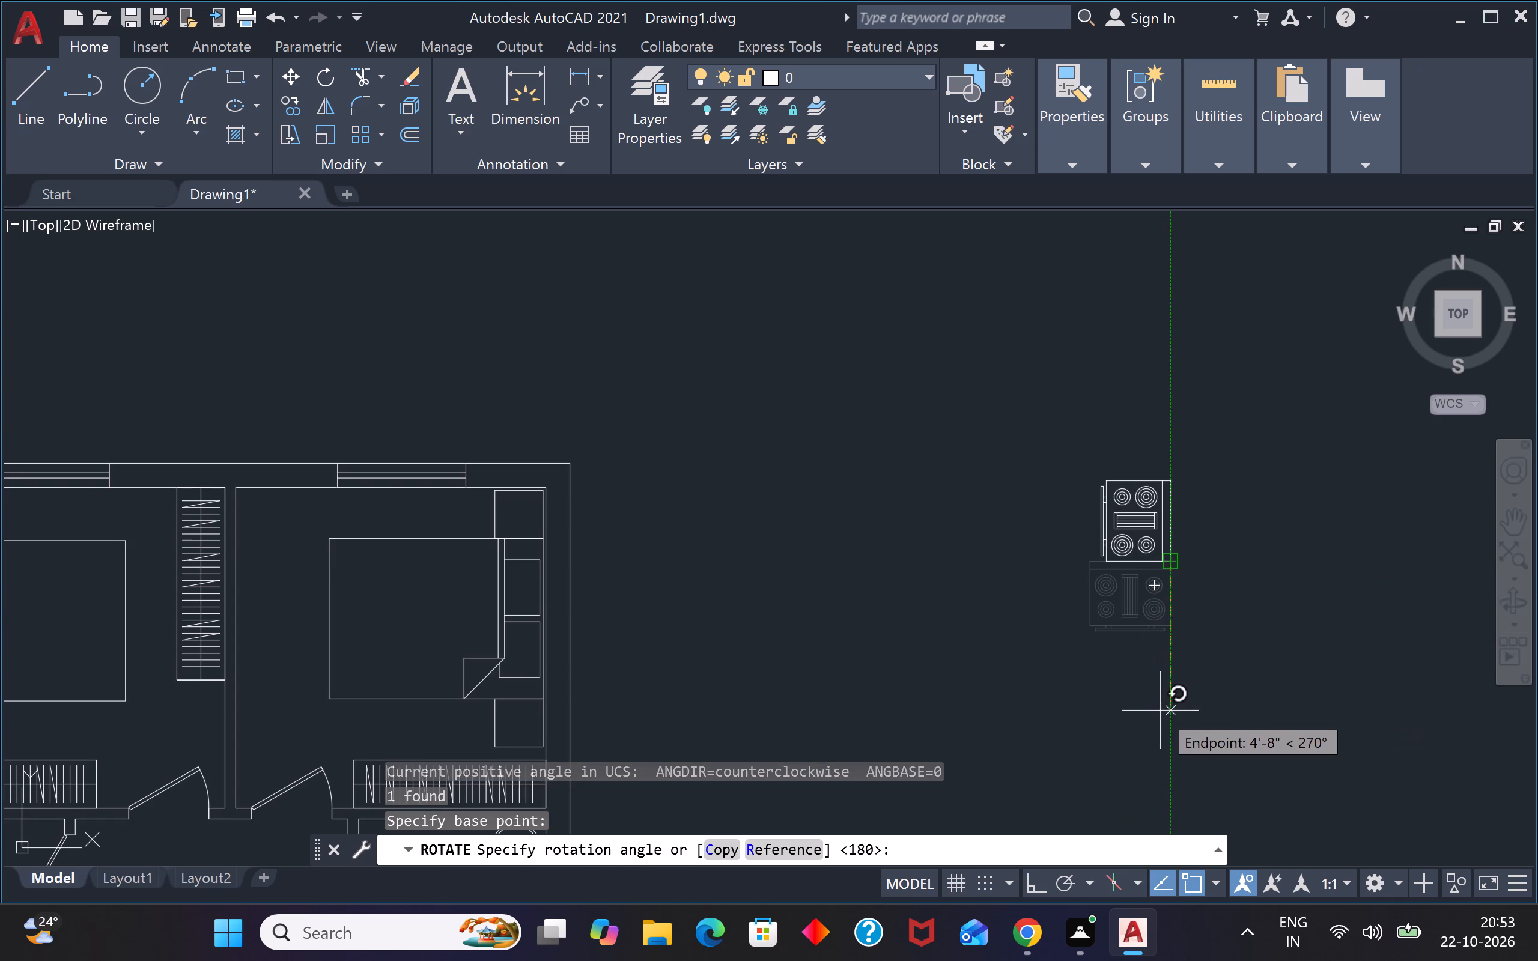
{"action": "left_click", "coordinate": [1160, 711]}
Move the rotated stove block onto the kitchen's east counter, beside the window.
{"action": "left_click", "coordinate": [1166, 395]}
{"action": "left_click", "coordinate": [1082, 604]}
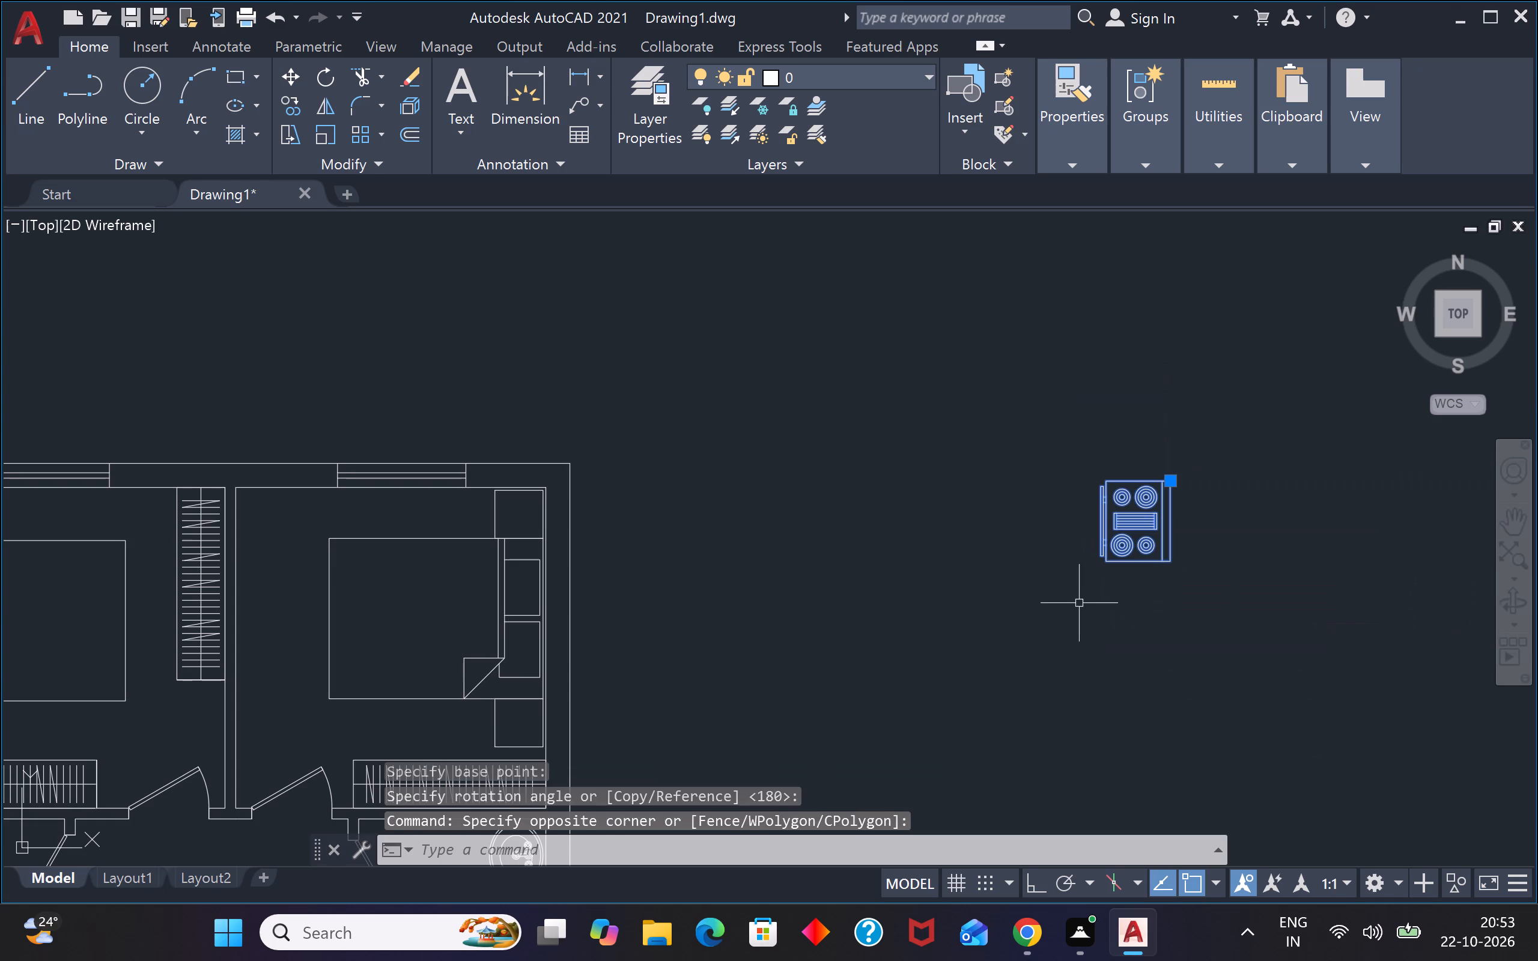
{"action": "type", "text": "m"}
{"action": "key", "text": "space"}
{"action": "left_click", "coordinate": [1130, 525]}
{"action": "scroll", "coordinate": [1126, 520], "scroll_direction": "down", "scroll_amount": 4}
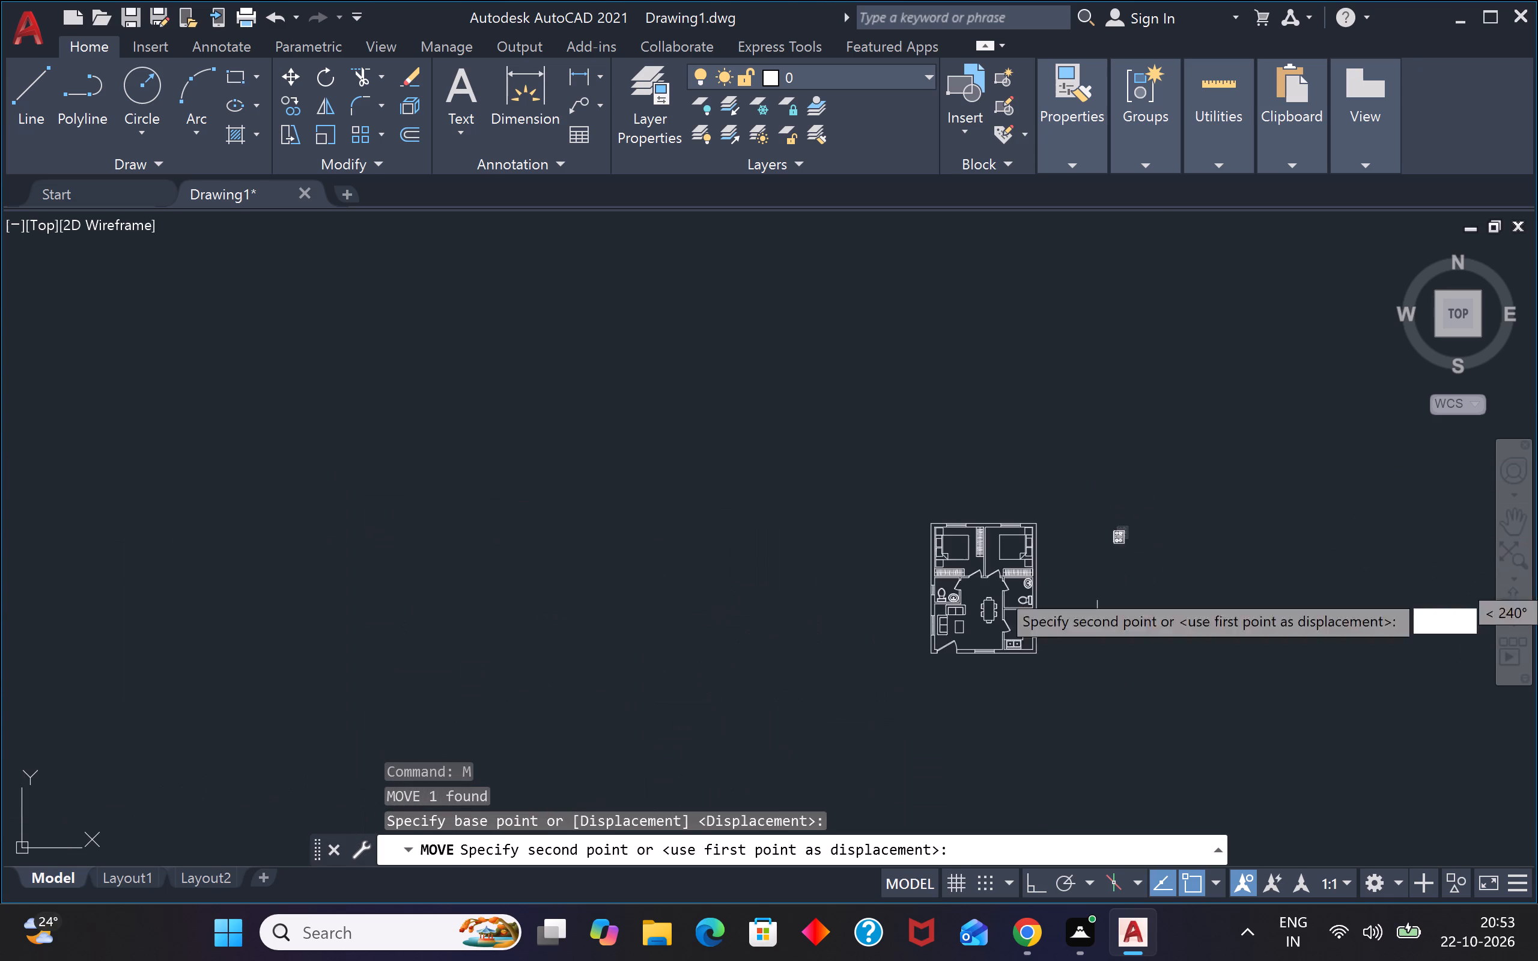
{"action": "scroll", "coordinate": [1030, 650], "scroll_direction": "up", "scroll_amount": 4}
{"action": "scroll", "coordinate": [1021, 490], "scroll_direction": "up", "scroll_amount": 2}
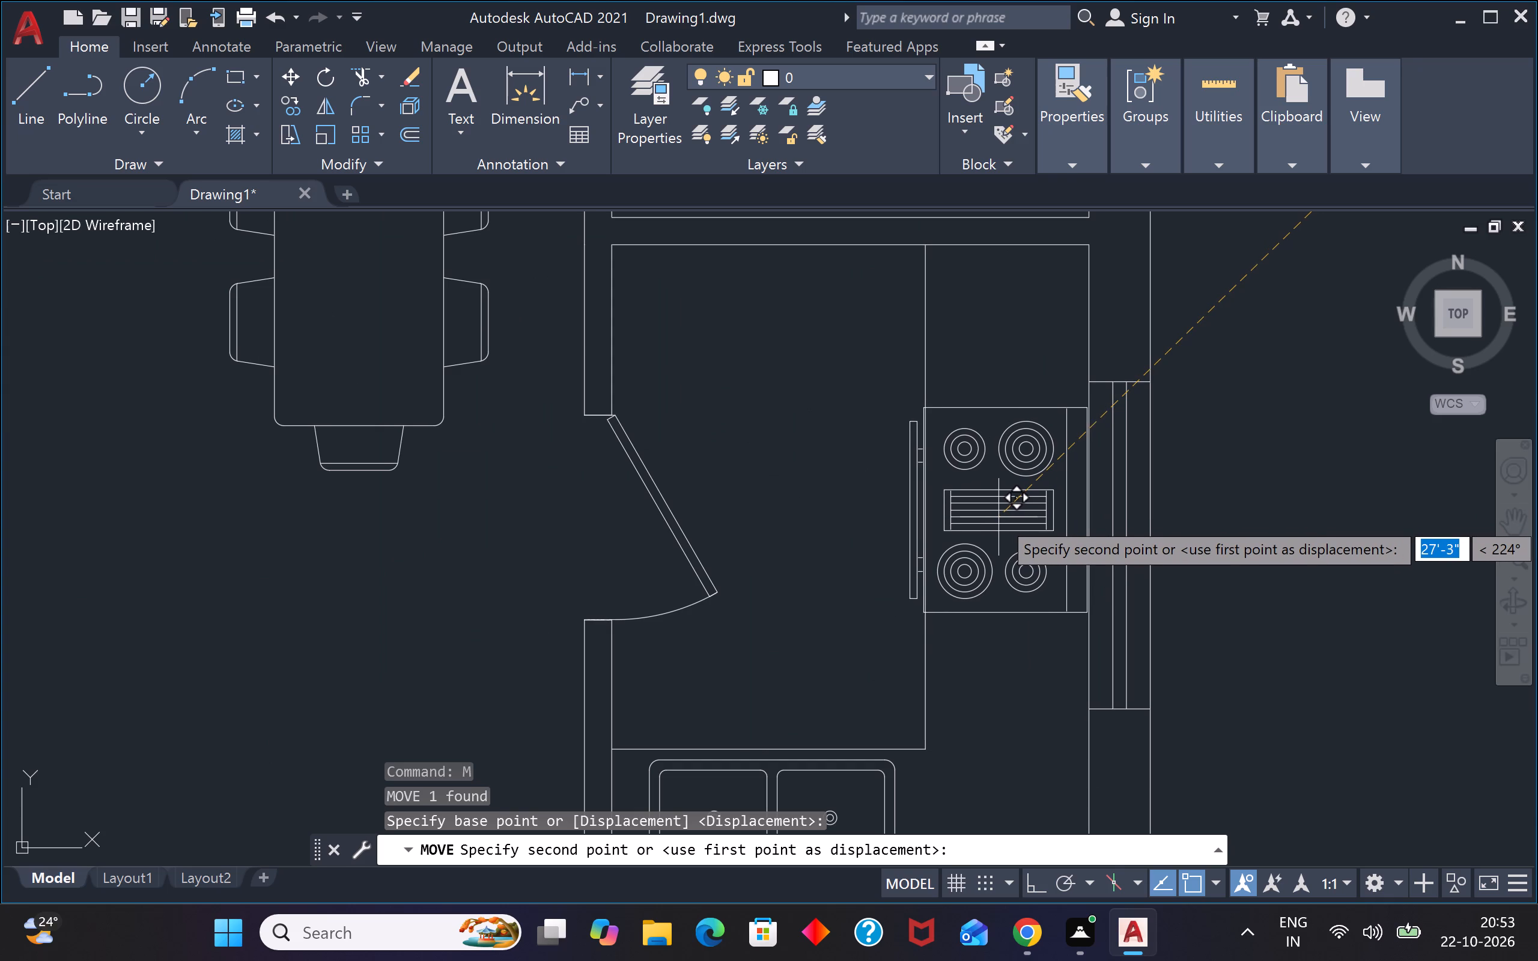
{"action": "left_click", "coordinate": [1001, 517]}
{"action": "scroll", "coordinate": [879, 541], "scroll_direction": "down", "scroll_amount": 3}
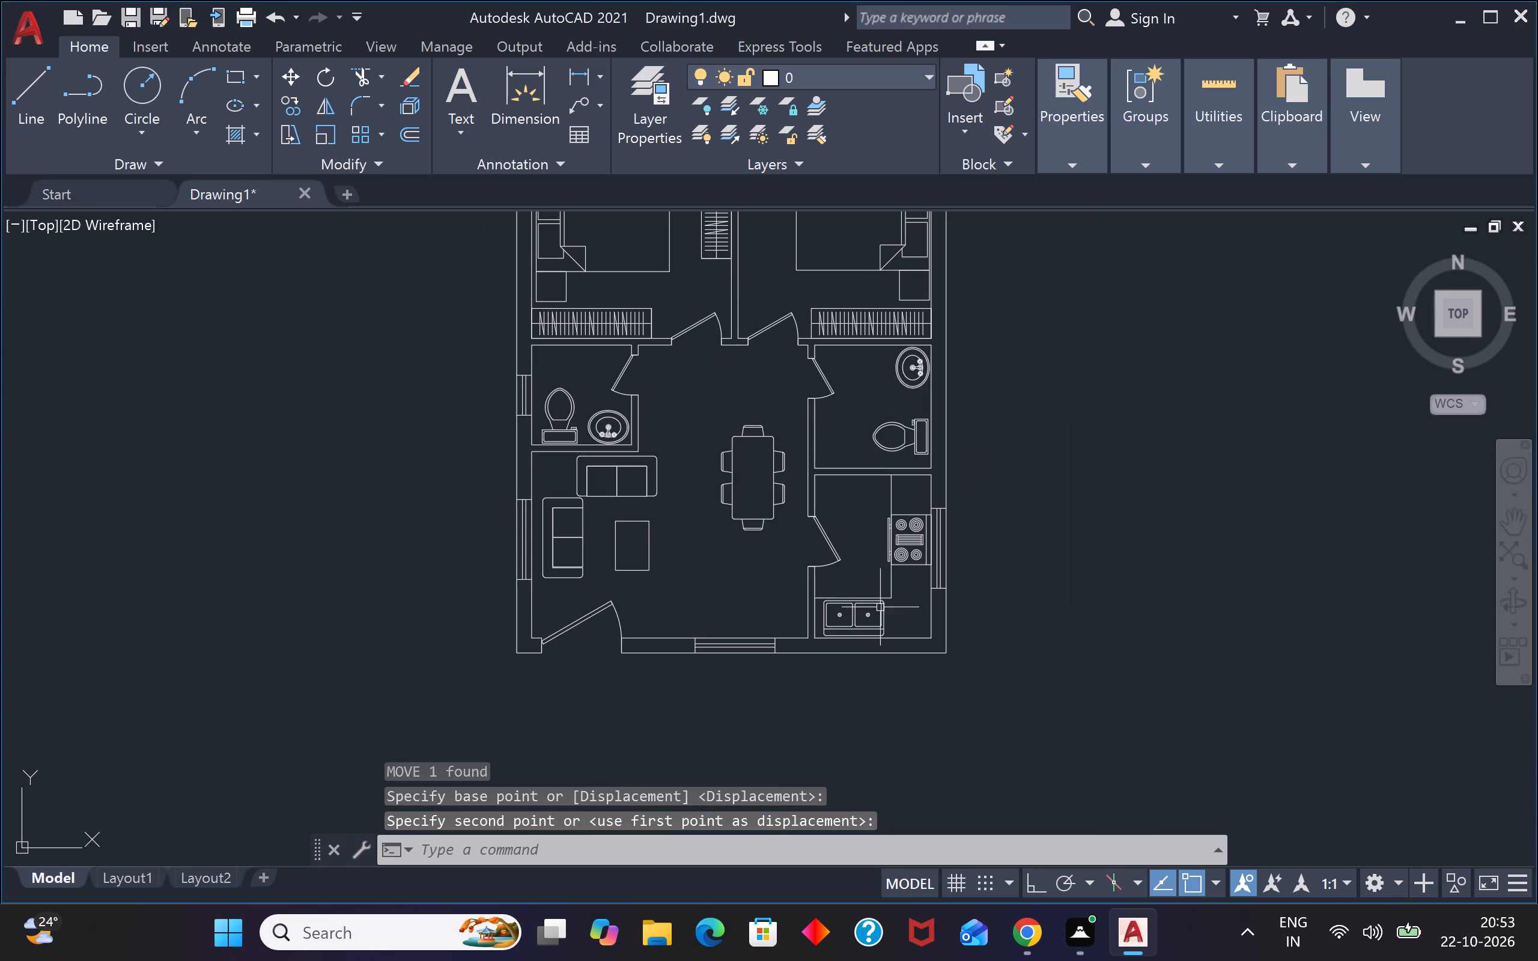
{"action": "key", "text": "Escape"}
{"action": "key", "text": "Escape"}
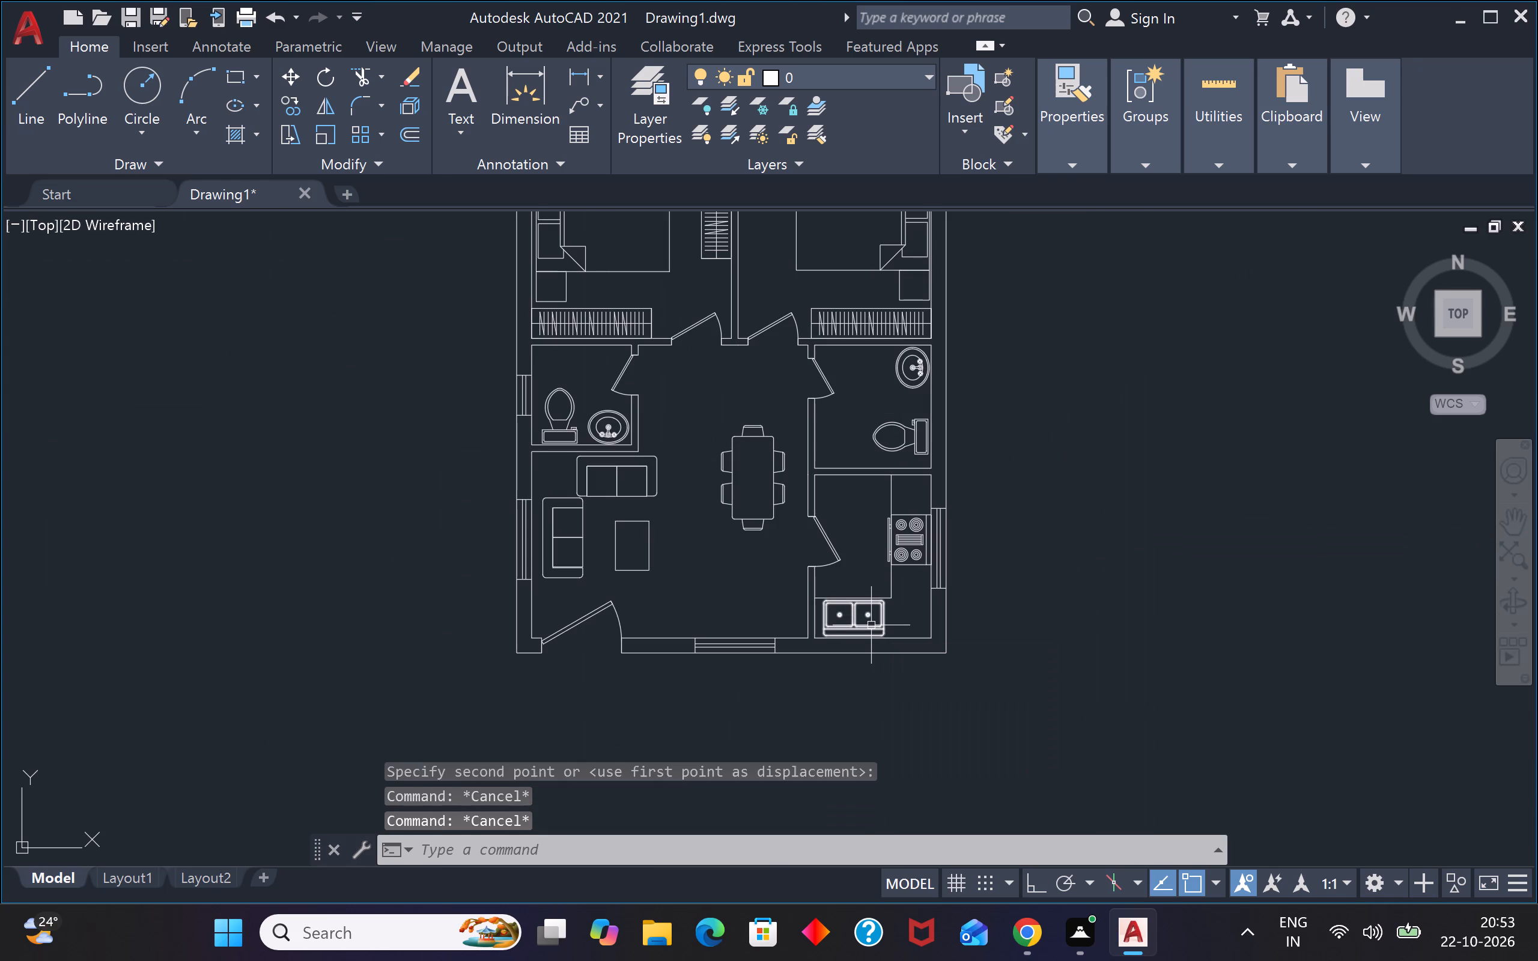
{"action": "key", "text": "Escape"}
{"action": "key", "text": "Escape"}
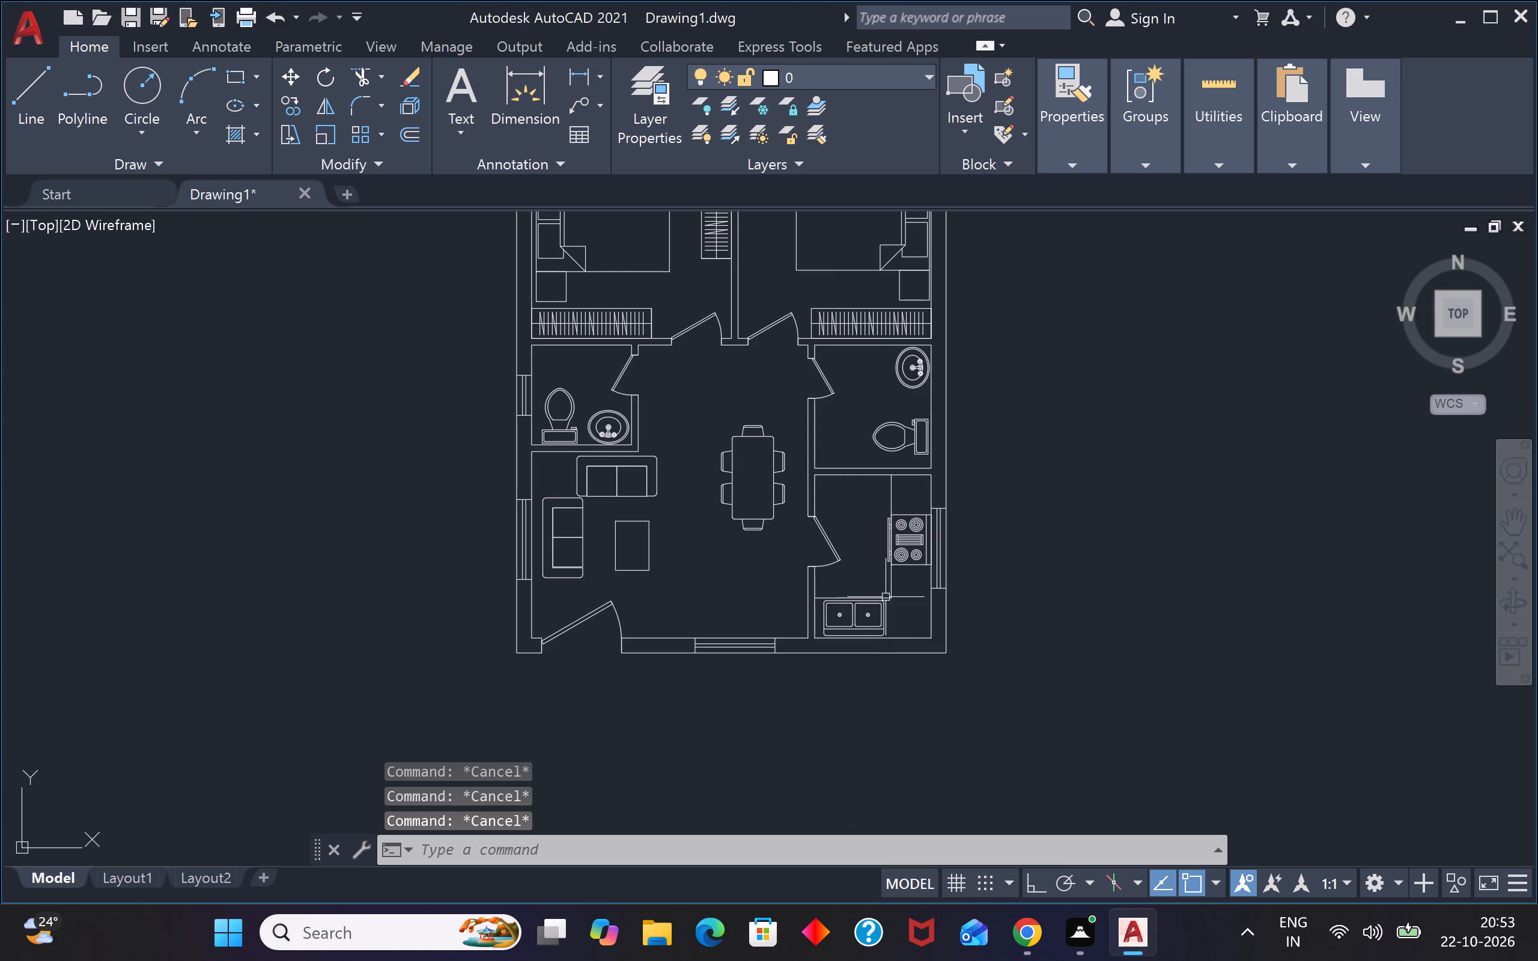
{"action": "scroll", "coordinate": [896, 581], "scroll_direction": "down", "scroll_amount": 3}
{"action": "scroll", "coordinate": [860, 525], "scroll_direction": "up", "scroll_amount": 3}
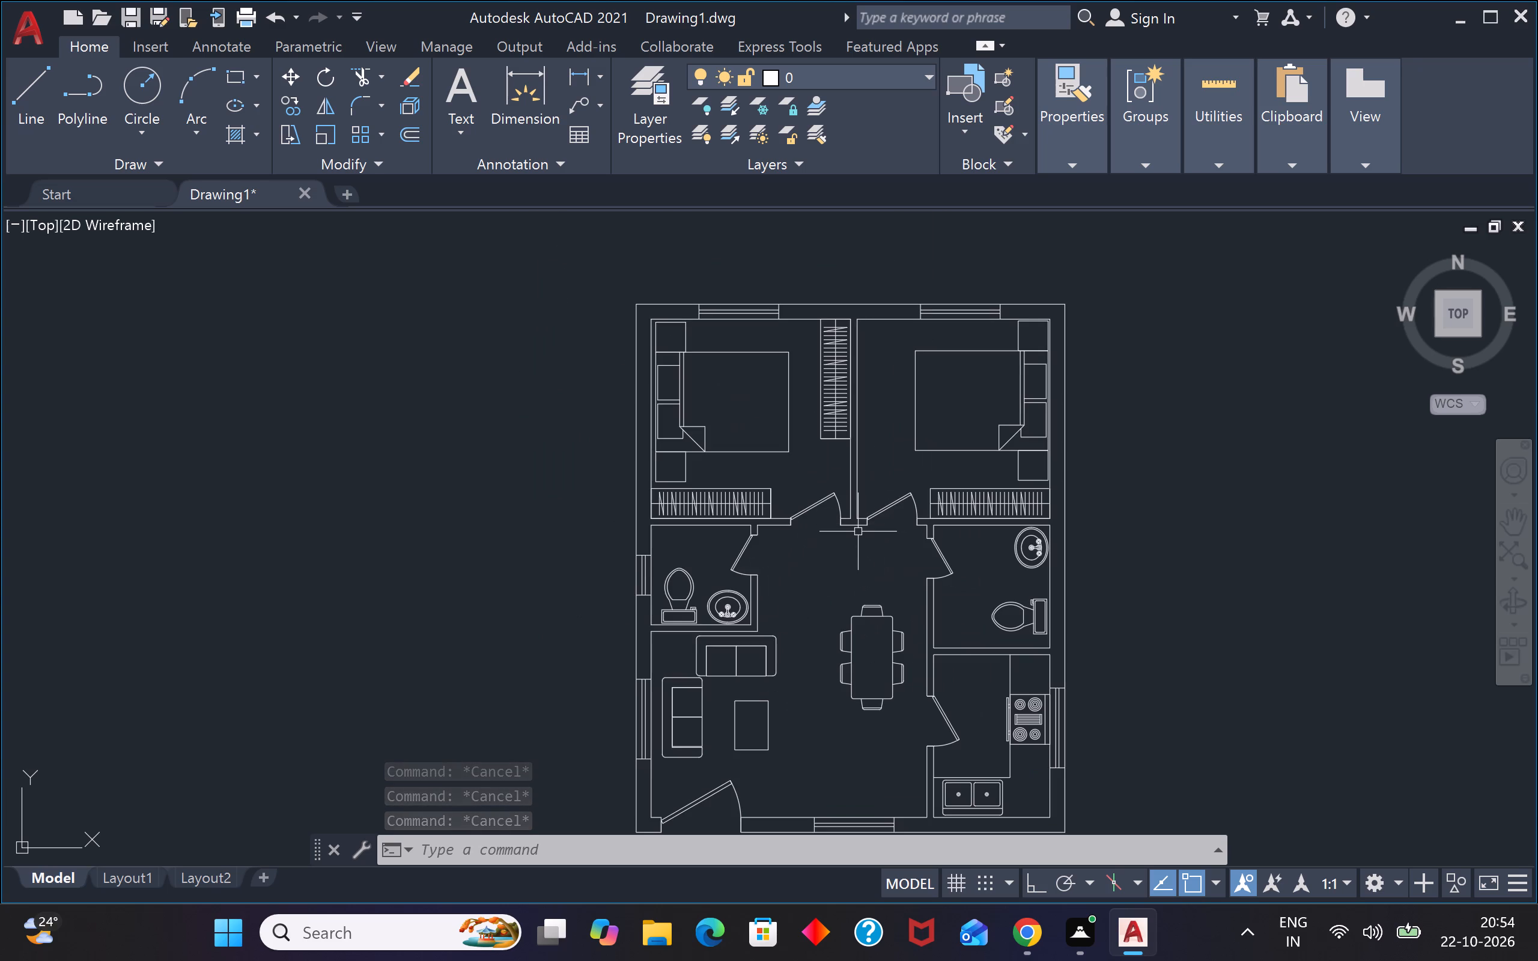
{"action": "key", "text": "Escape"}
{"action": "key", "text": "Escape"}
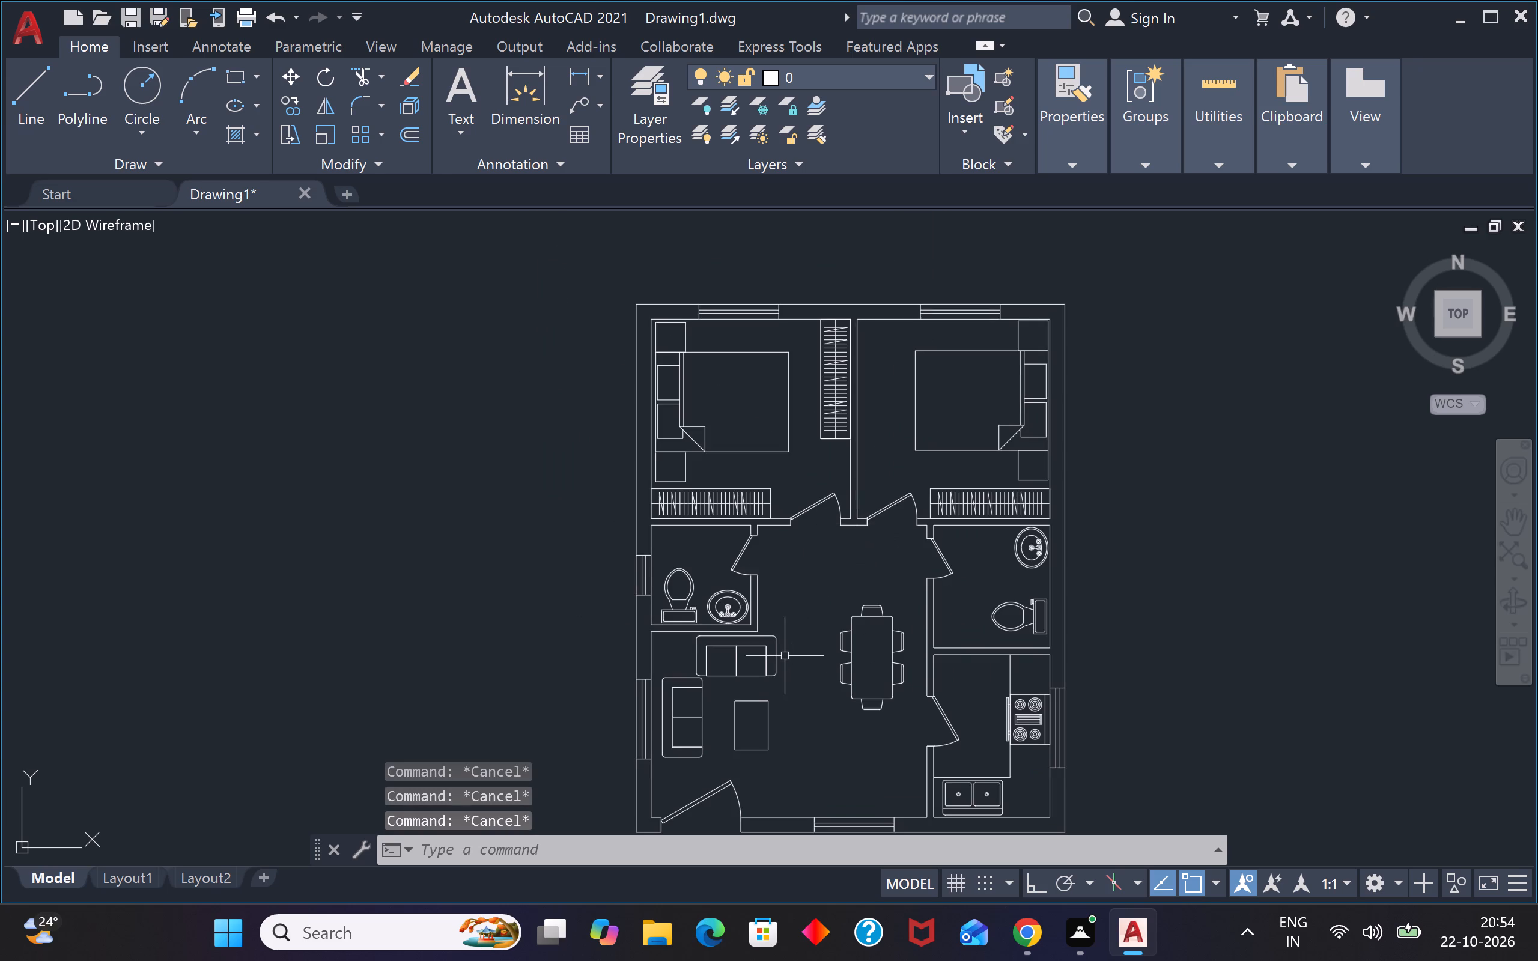
Fillet all four corners of the living room's coffee table rectangle with a 2" radius.
{"action": "type", "text": "f"}
{"action": "key", "text": "space"}
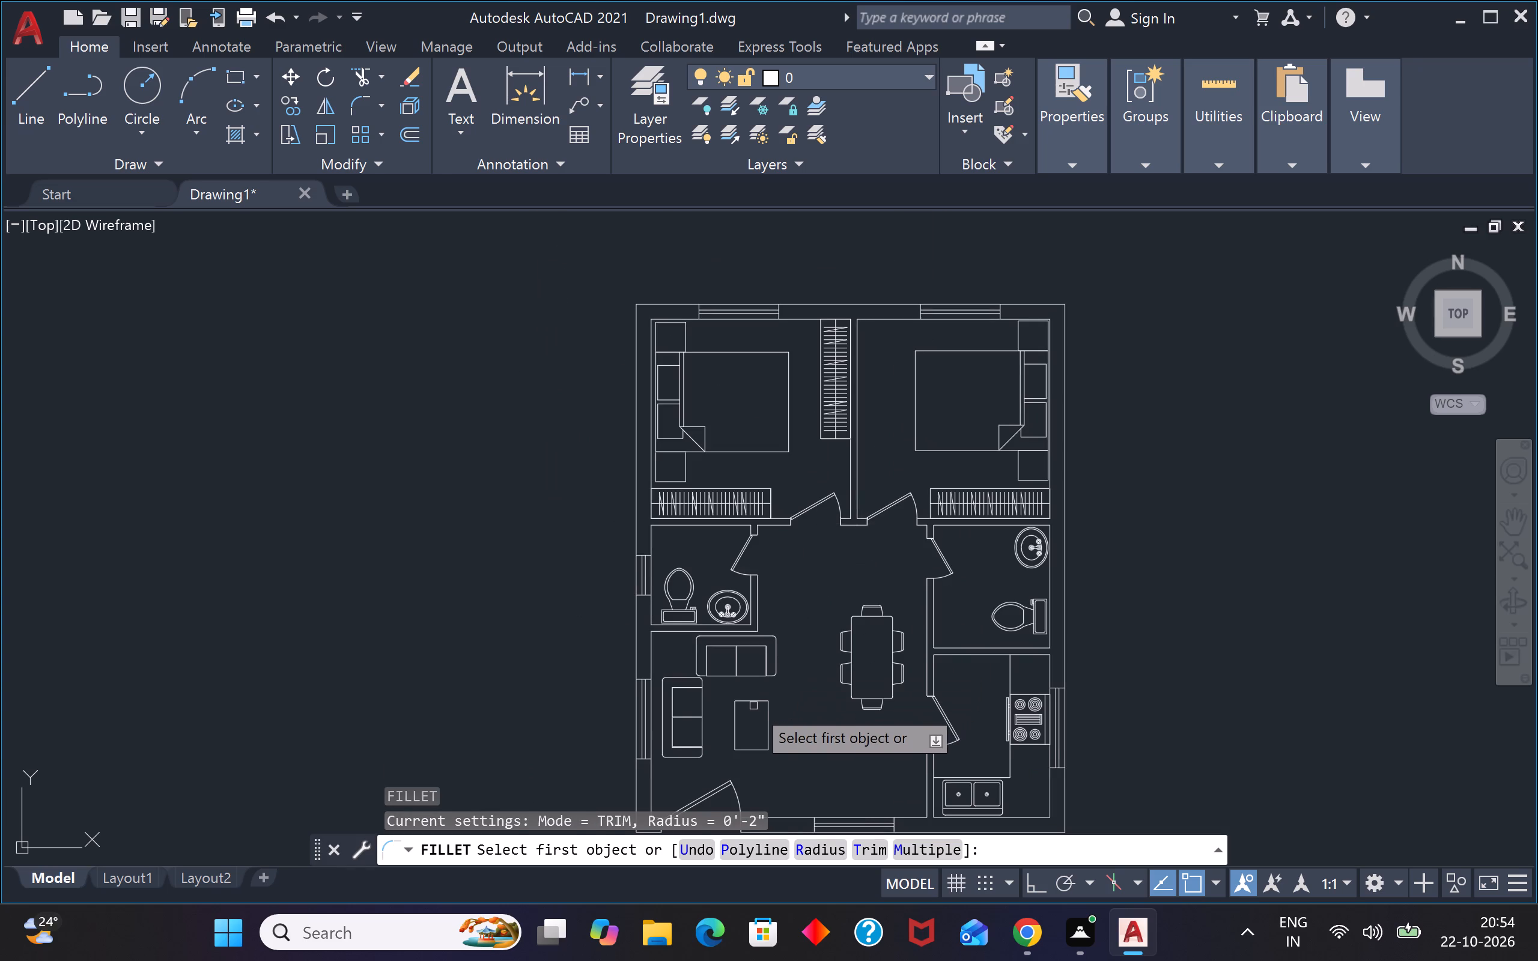
{"action": "left_click", "coordinate": [754, 701]}
{"action": "left_click", "coordinate": [766, 717]}
{"action": "key", "text": "space"}
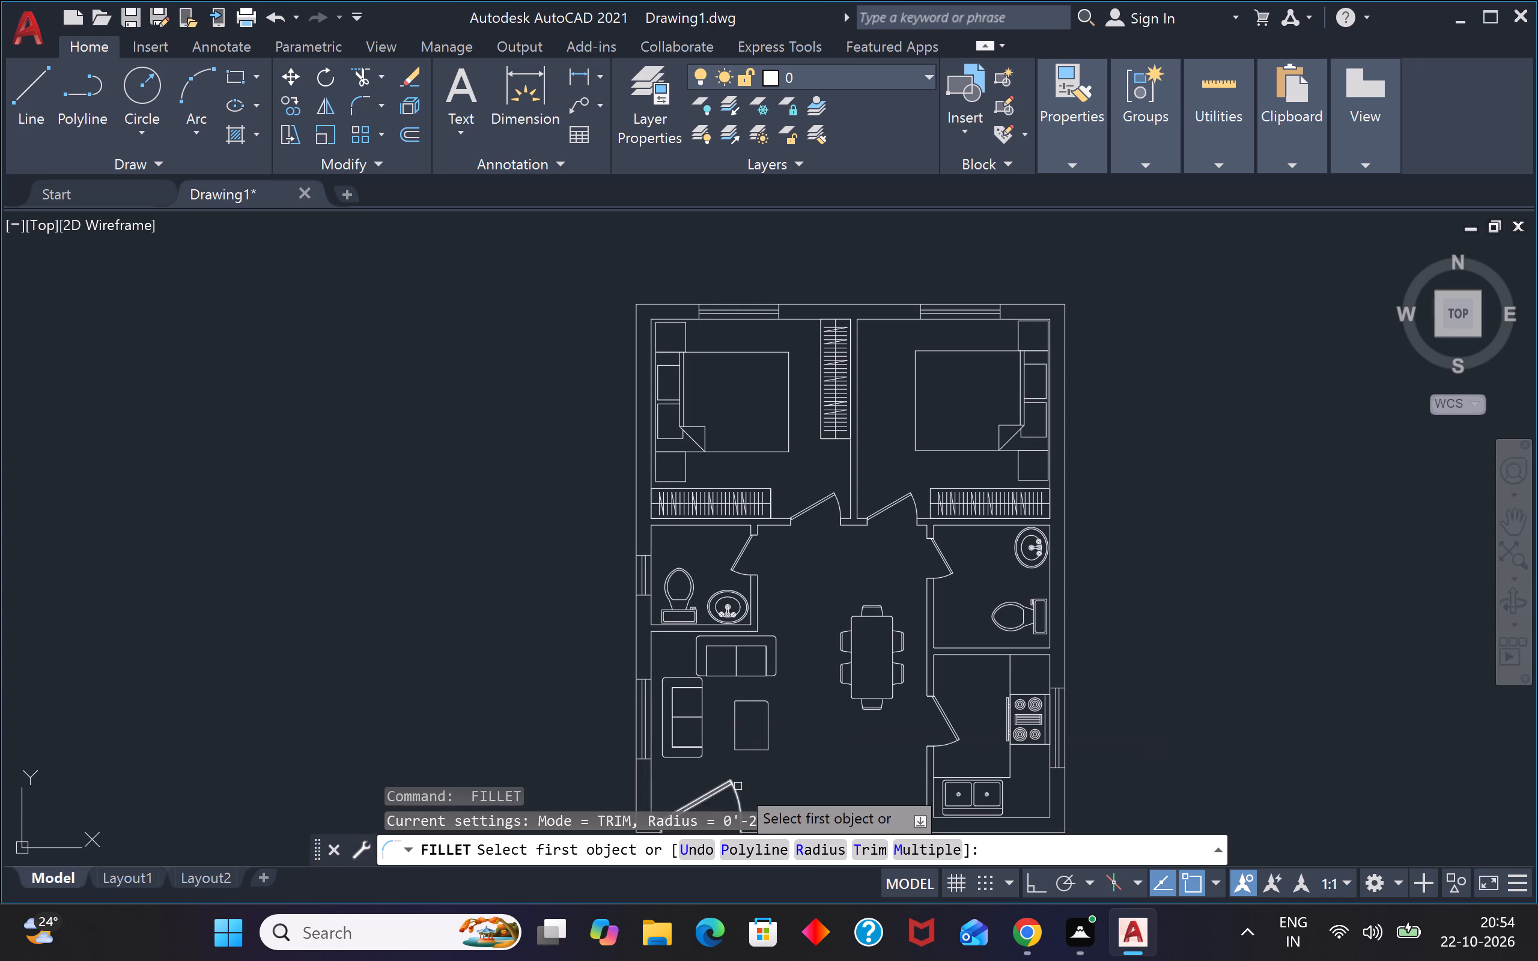
{"action": "scroll", "coordinate": [754, 757], "scroll_direction": "up", "scroll_amount": 3}
{"action": "left_click", "coordinate": [757, 730]}
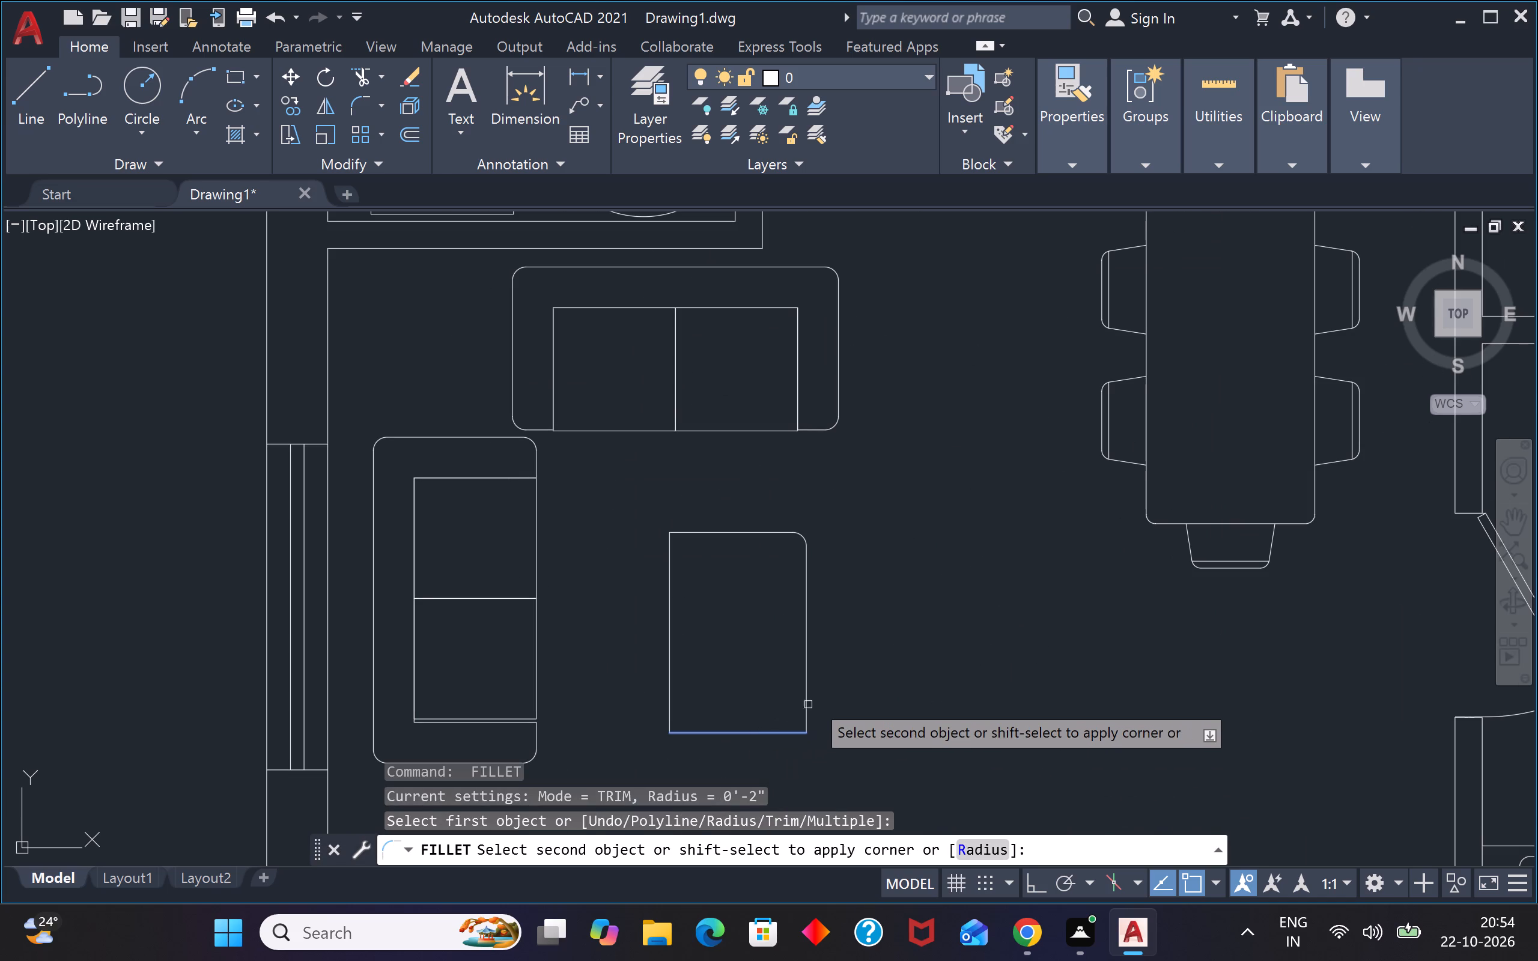
{"action": "left_click", "coordinate": [802, 694]}
{"action": "left_click", "coordinate": [807, 693]}
{"action": "key", "text": "space"}
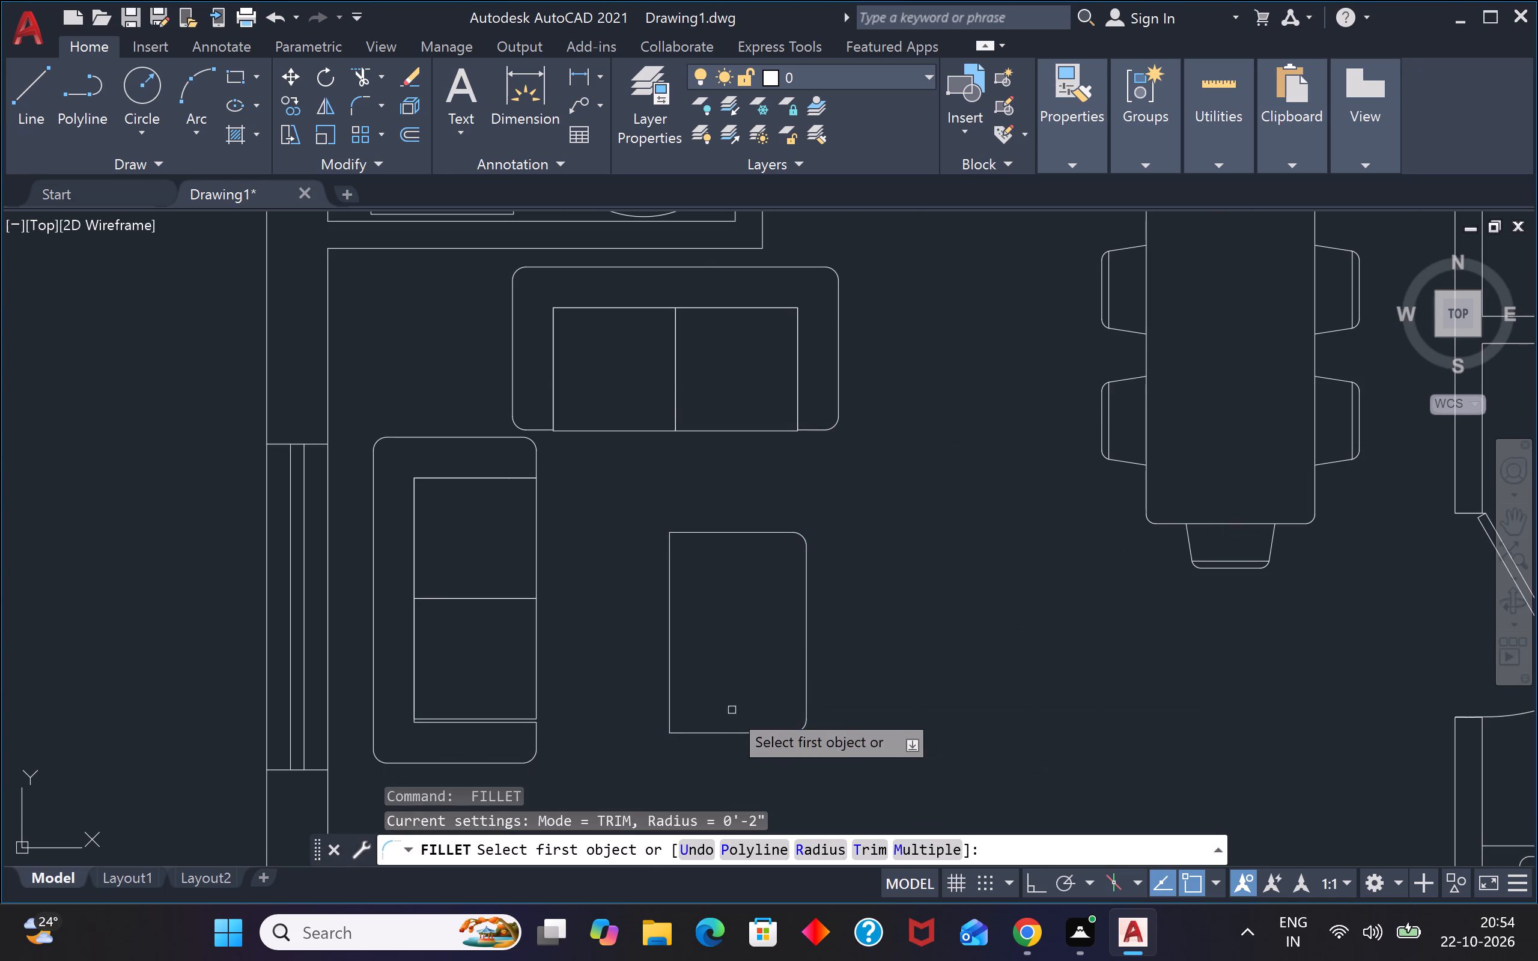
{"action": "left_click", "coordinate": [668, 702]}
{"action": "left_click", "coordinate": [700, 736]}
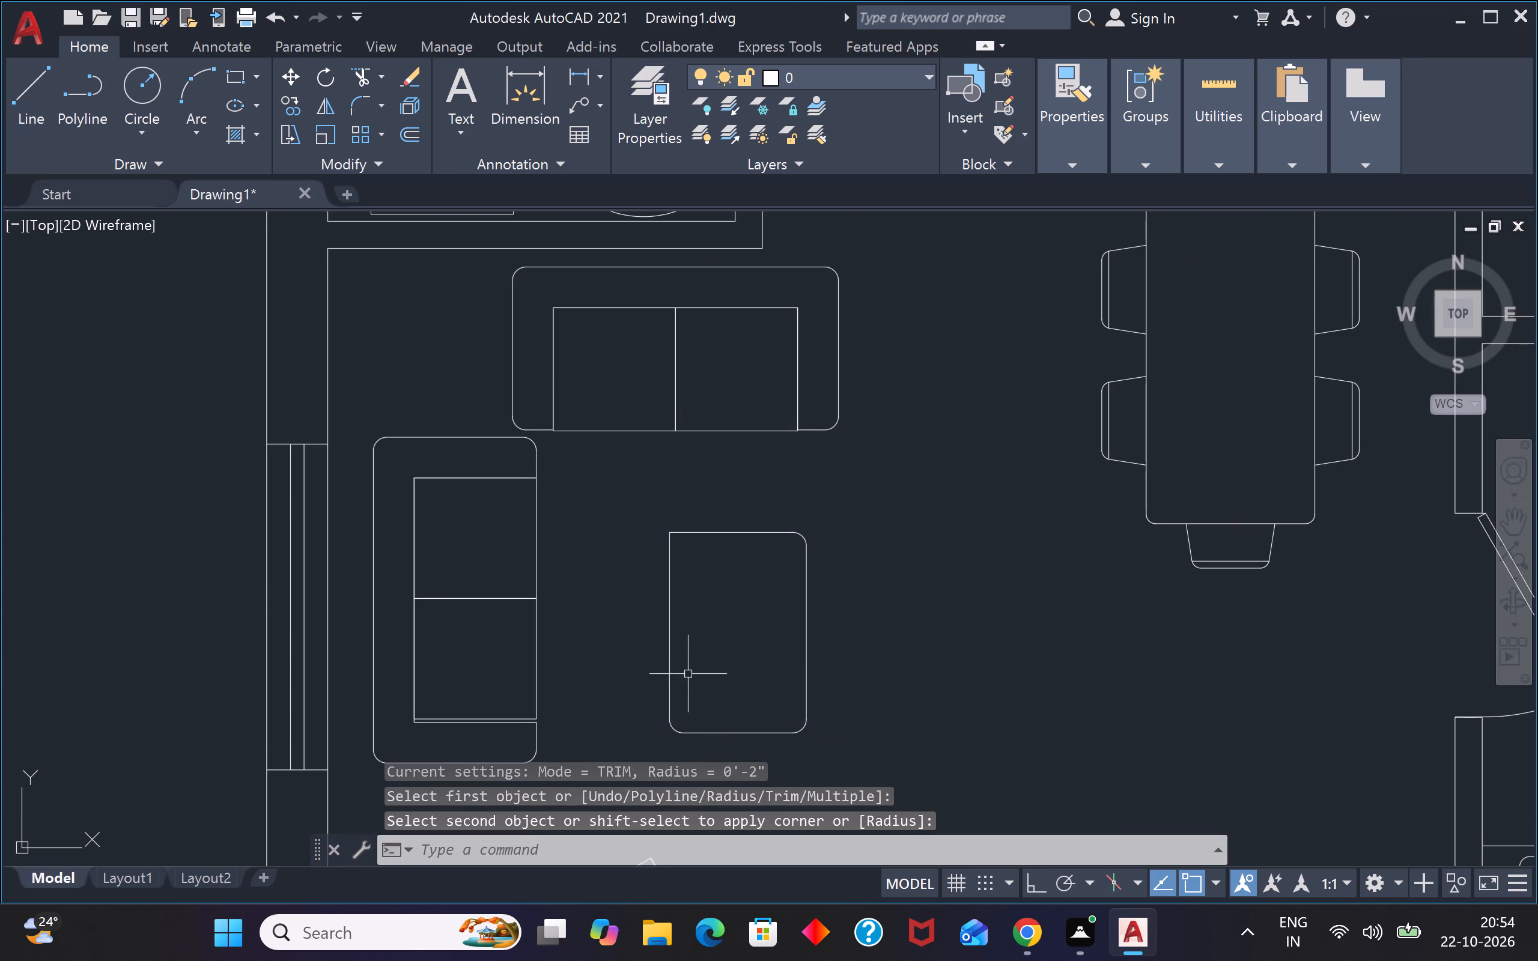
{"action": "key", "text": "space"}
{"action": "left_click", "coordinate": [670, 578]}
{"action": "left_click", "coordinate": [708, 531]}
Open the northwest bedroom's Bed - Queen block definition in the Block Editor.
{"action": "scroll", "coordinate": [718, 530], "scroll_direction": "down", "scroll_amount": 2}
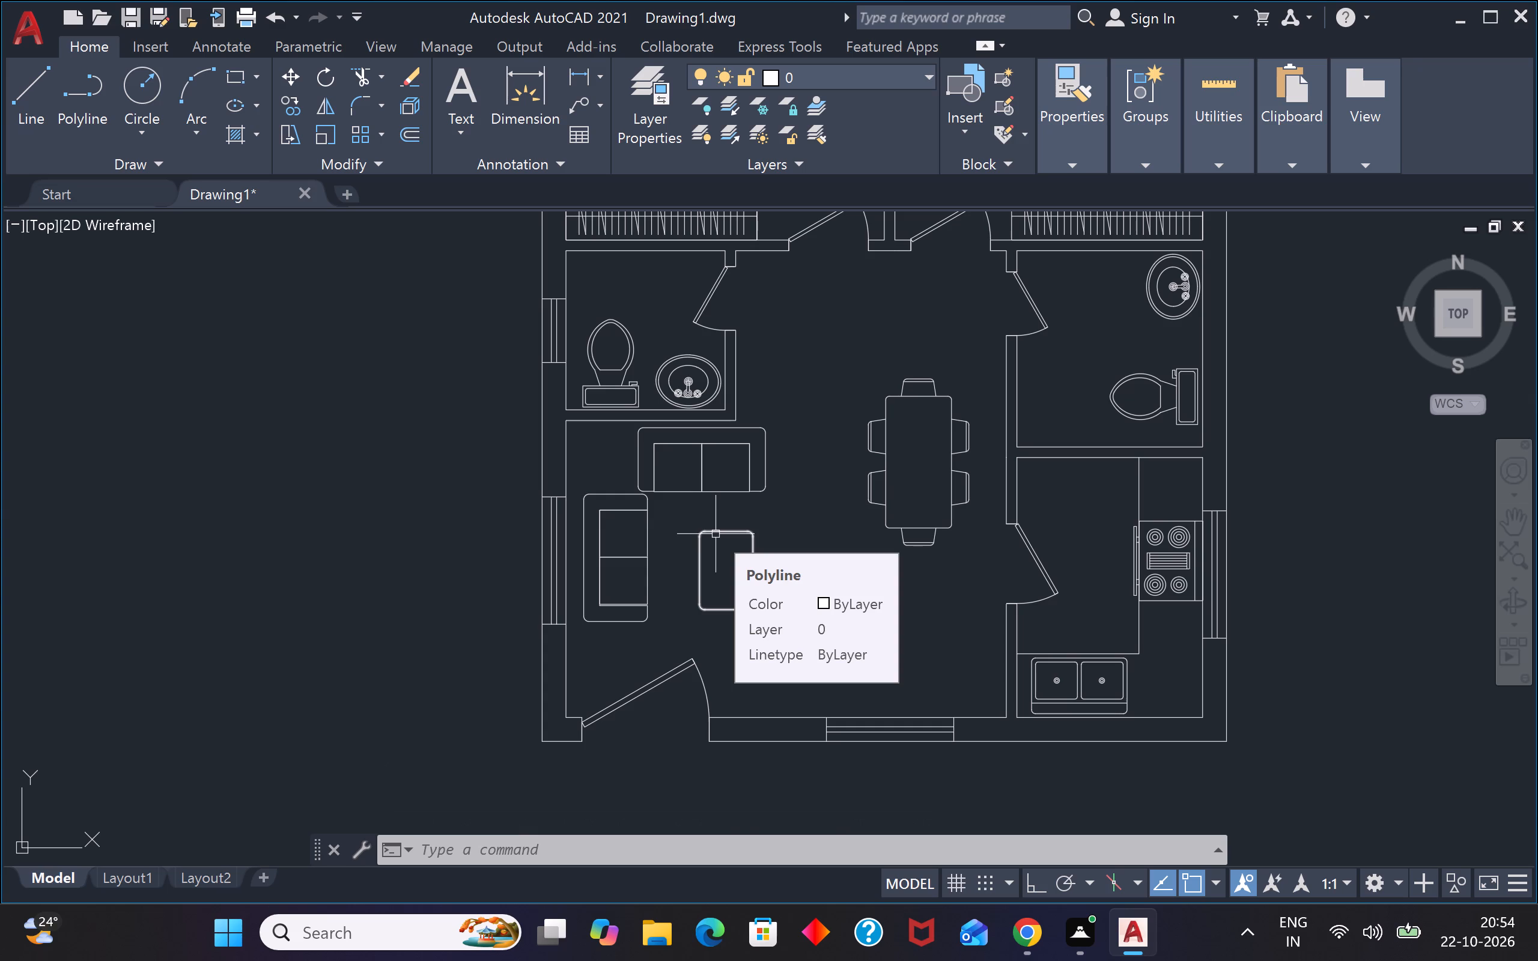
{"action": "scroll", "coordinate": [717, 539], "scroll_direction": "down", "scroll_amount": 1}
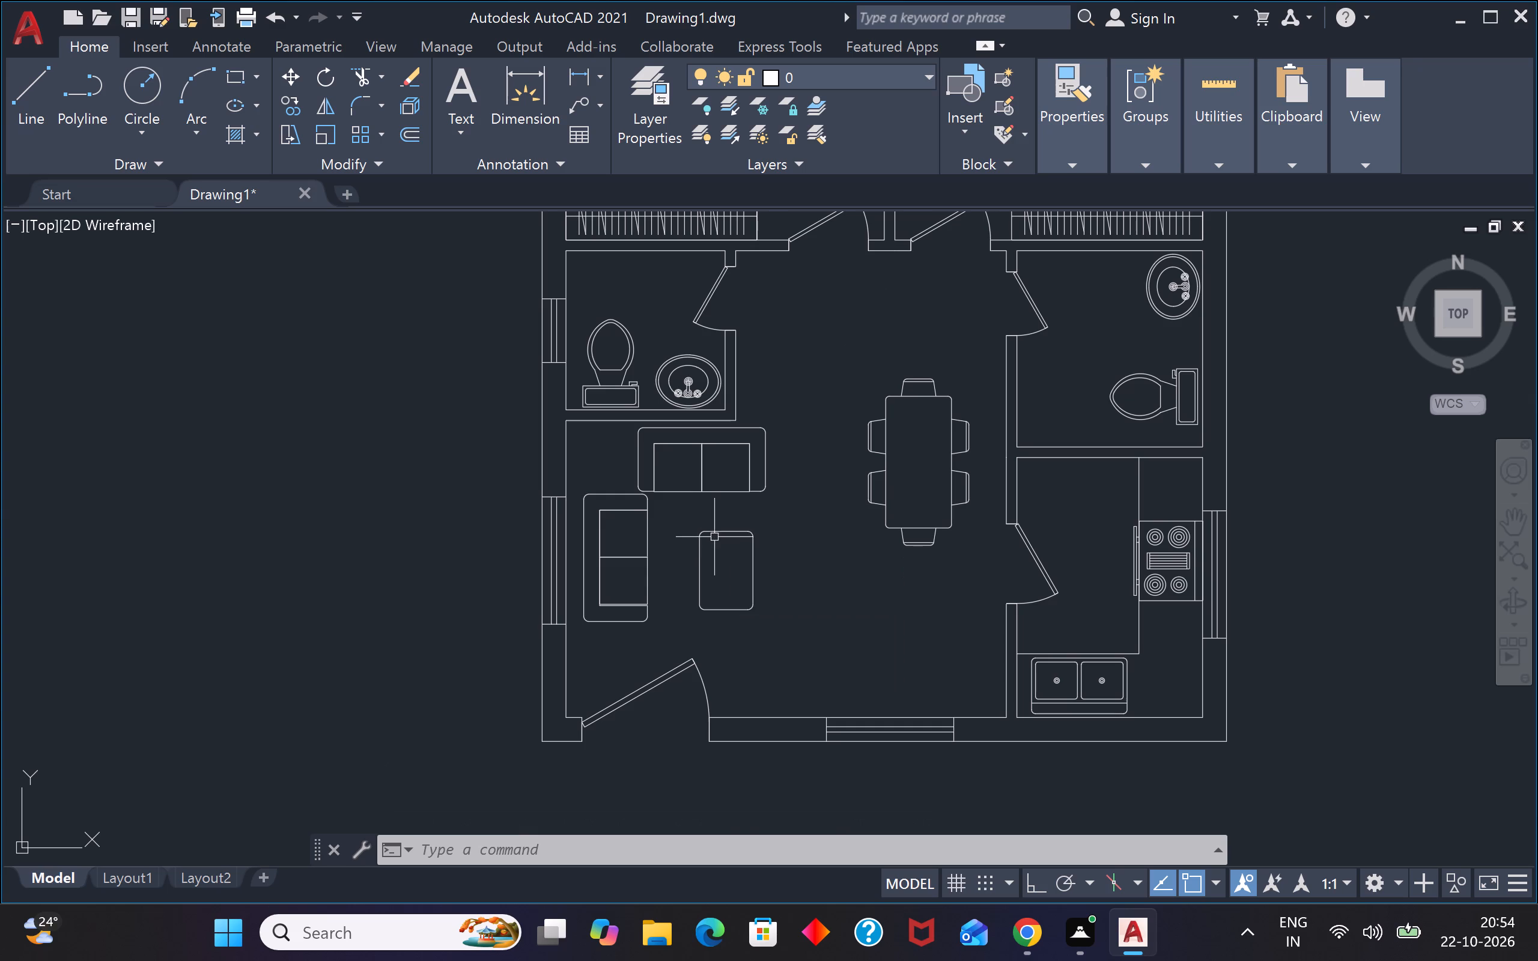
{"action": "scroll", "coordinate": [737, 535], "scroll_direction": "up", "scroll_amount": 2}
{"action": "scroll", "coordinate": [737, 539], "scroll_direction": "down", "scroll_amount": 3}
{"action": "scroll", "coordinate": [783, 407], "scroll_direction": "down", "scroll_amount": 2}
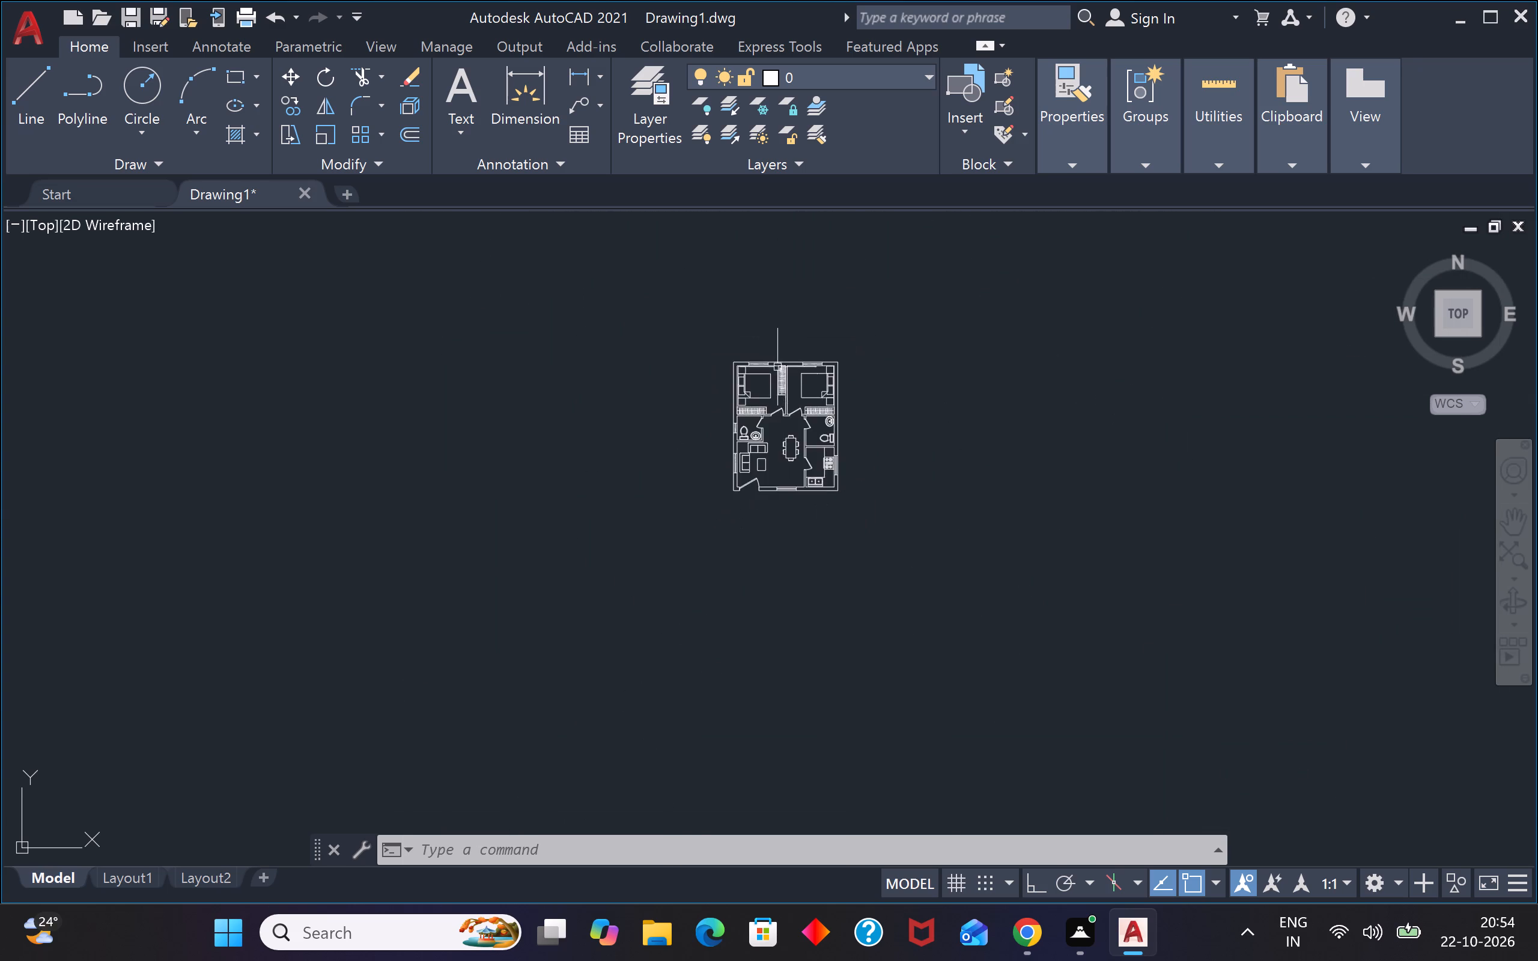
{"action": "scroll", "coordinate": [777, 366], "scroll_direction": "up", "scroll_amount": 3}
{"action": "key", "text": "Escape"}
{"action": "key", "text": "Escape"}
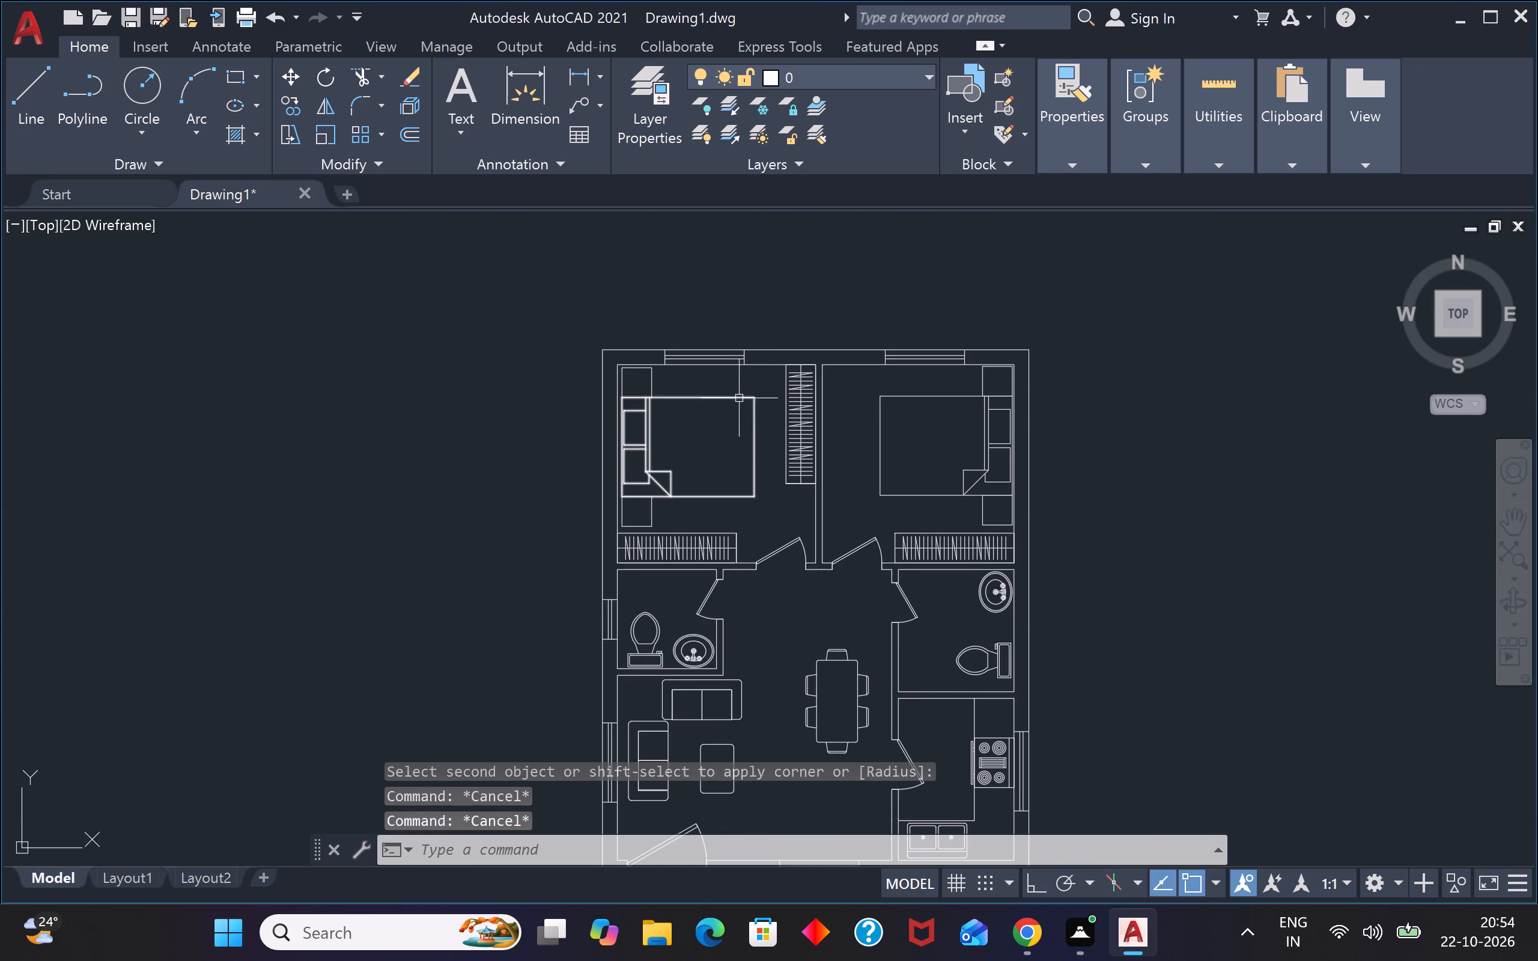
{"action": "double_click", "coordinate": [739, 398]}
{"action": "left_click", "coordinate": [762, 617]}
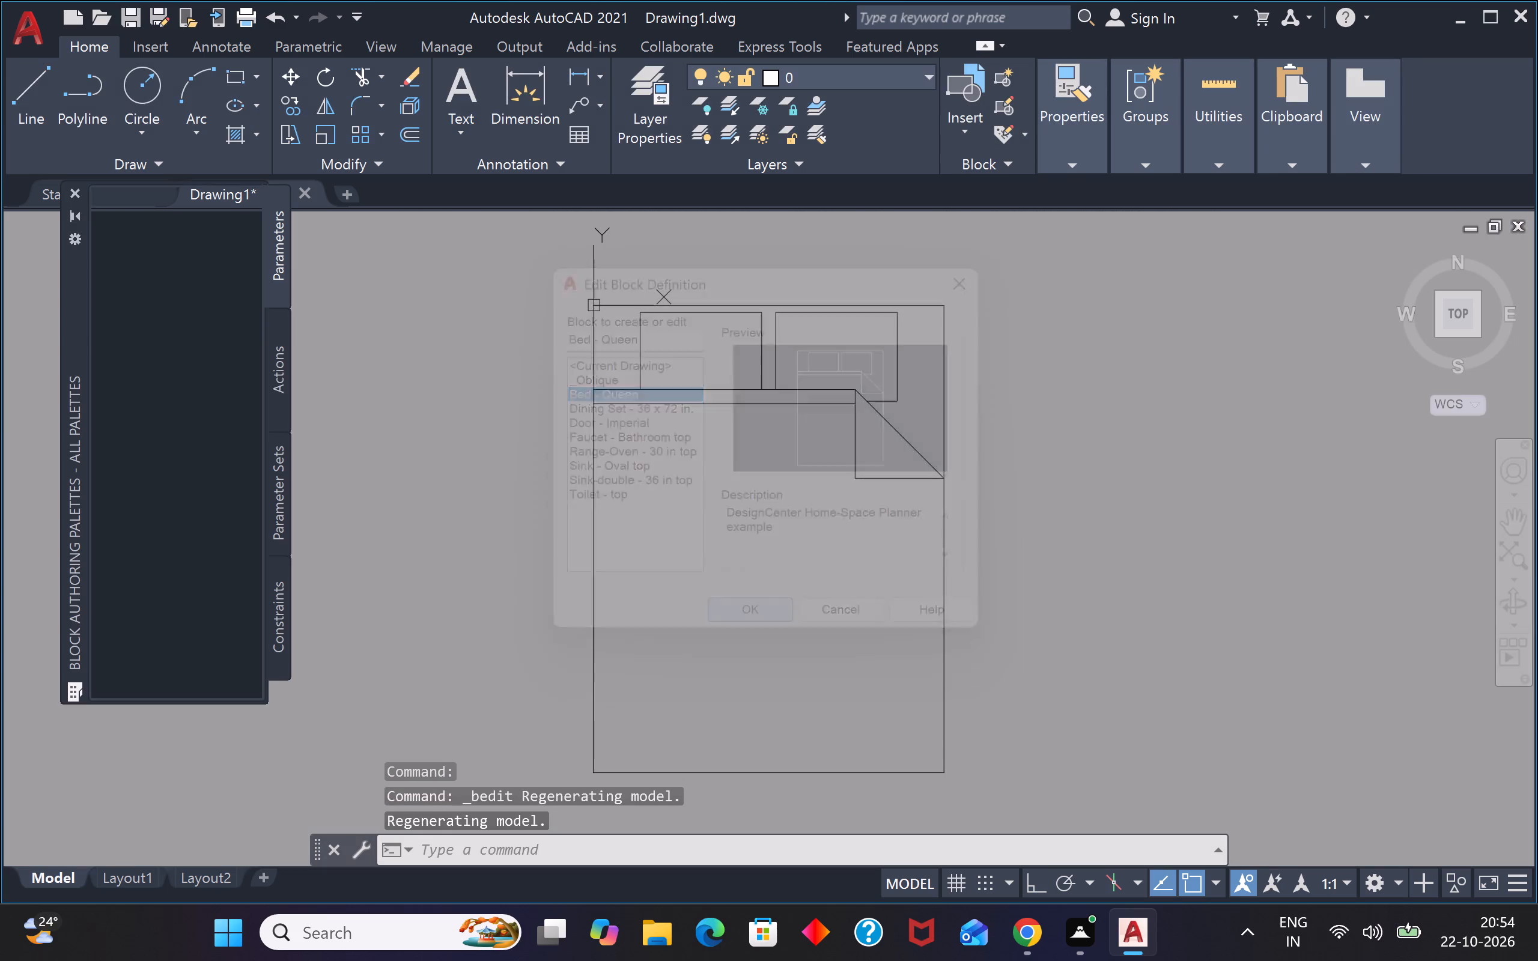
Fillet both upper corners of the bed's left pillow with a 2" radius.
{"action": "type", "text": "f"}
{"action": "key", "text": "space"}
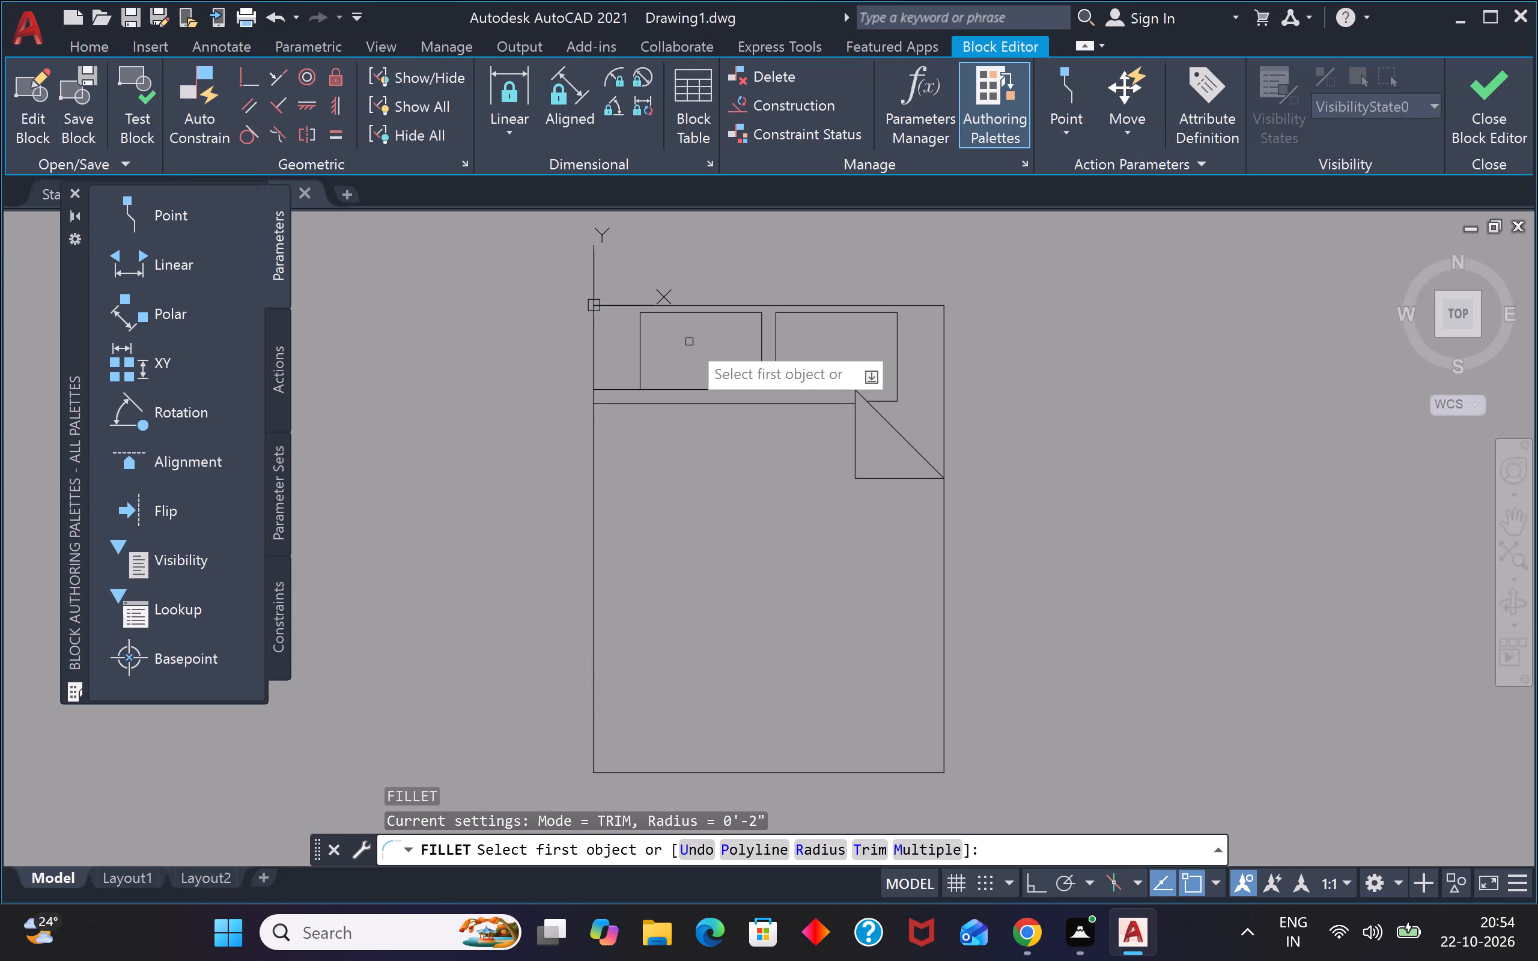
{"action": "scroll", "coordinate": [695, 321], "scroll_direction": "up", "scroll_amount": 2}
{"action": "left_click", "coordinate": [696, 303]}
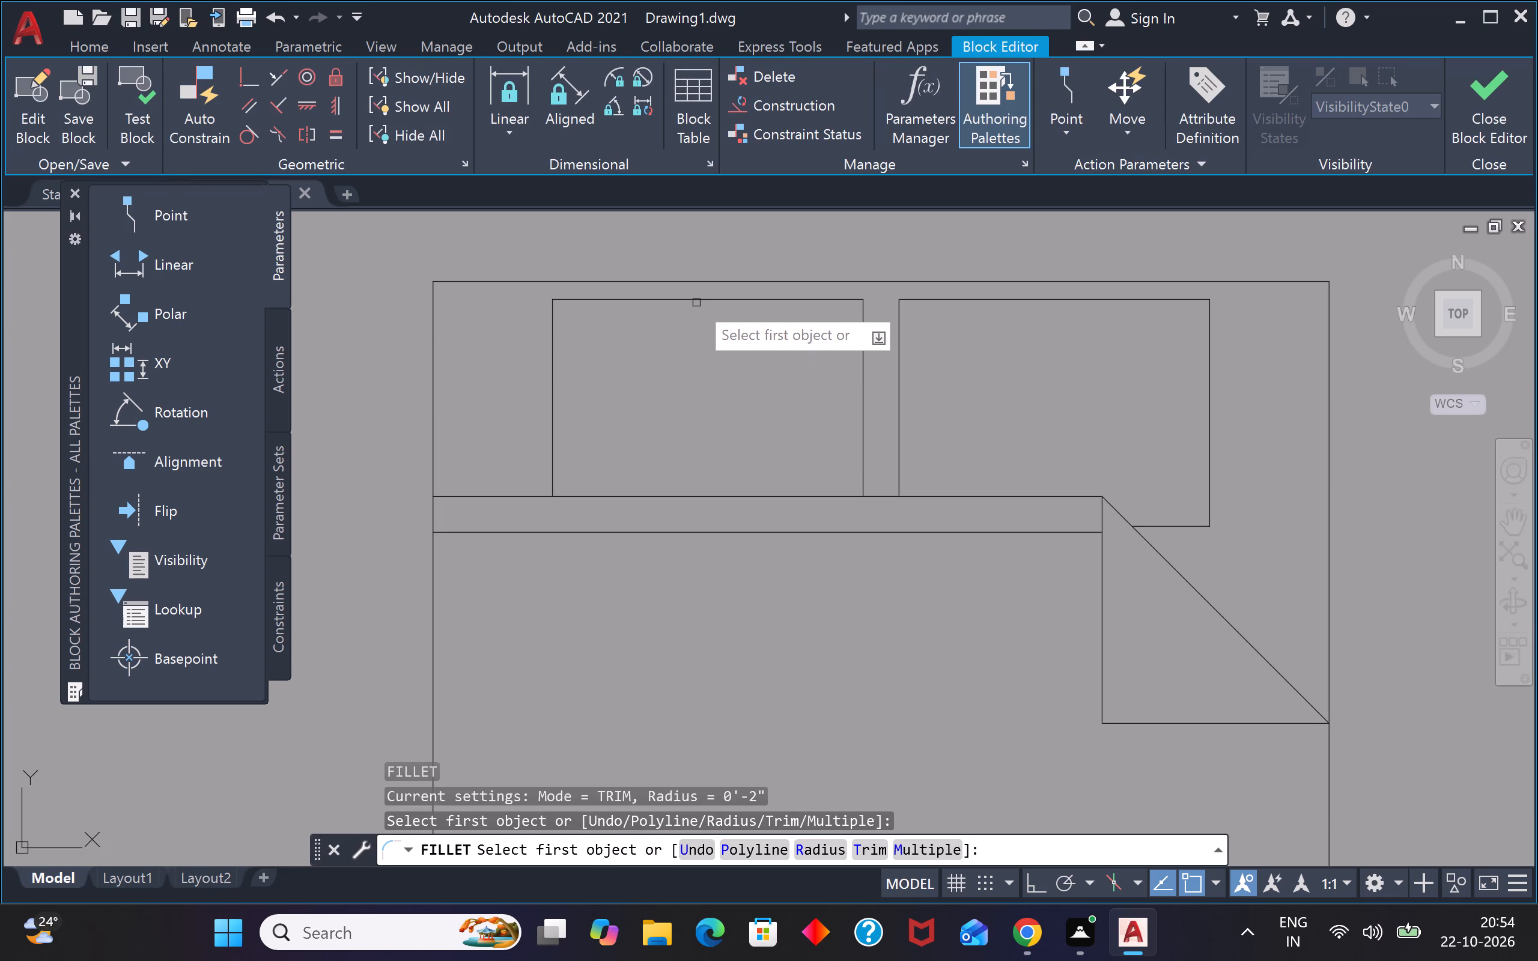
{"action": "left_click", "coordinate": [696, 301]}
{"action": "left_click", "coordinate": [552, 338]}
{"action": "key", "text": "space"}
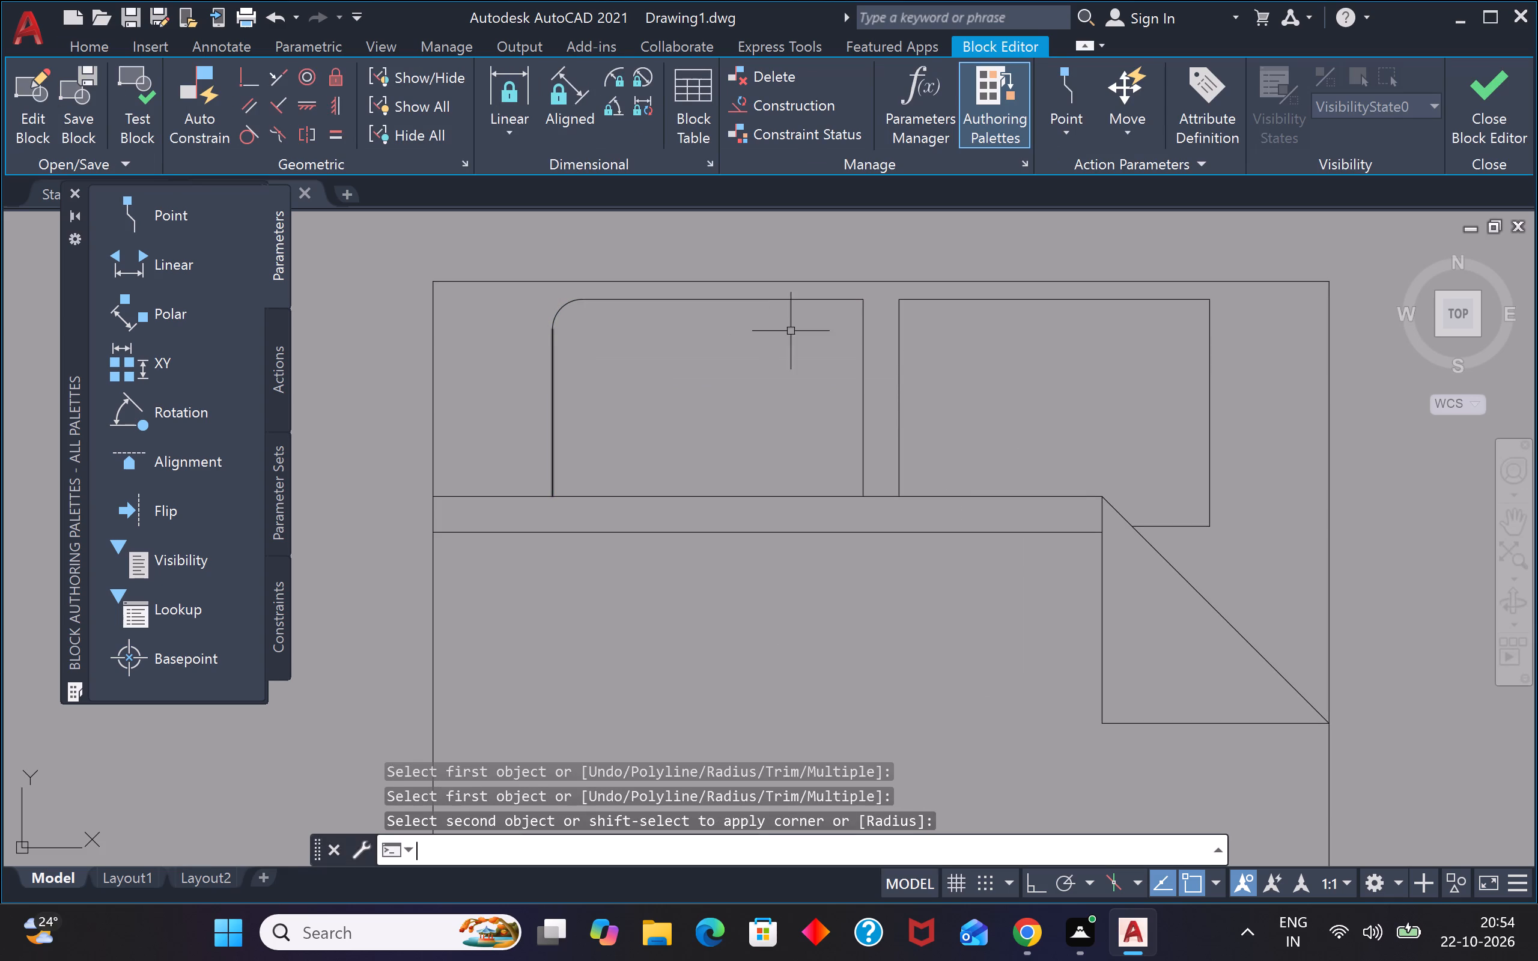
{"action": "left_click", "coordinate": [846, 299]}
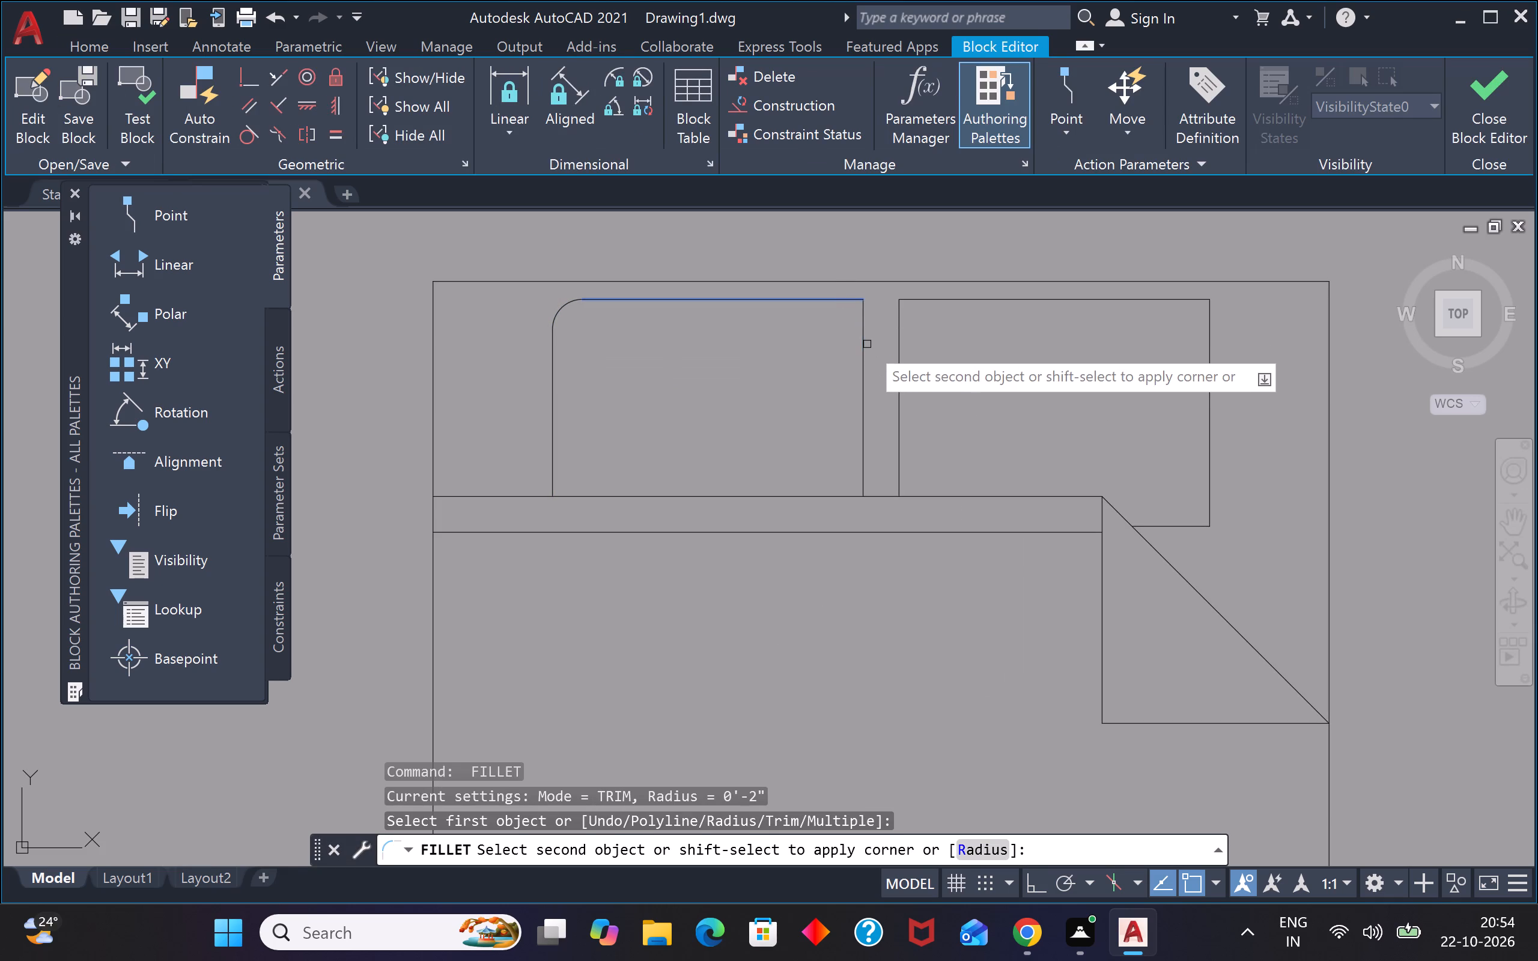
{"action": "left_click", "coordinate": [866, 344]}
Fillet the upper-left corner of the bed's right pillow with a 2" radius.
{"action": "key", "text": "space"}
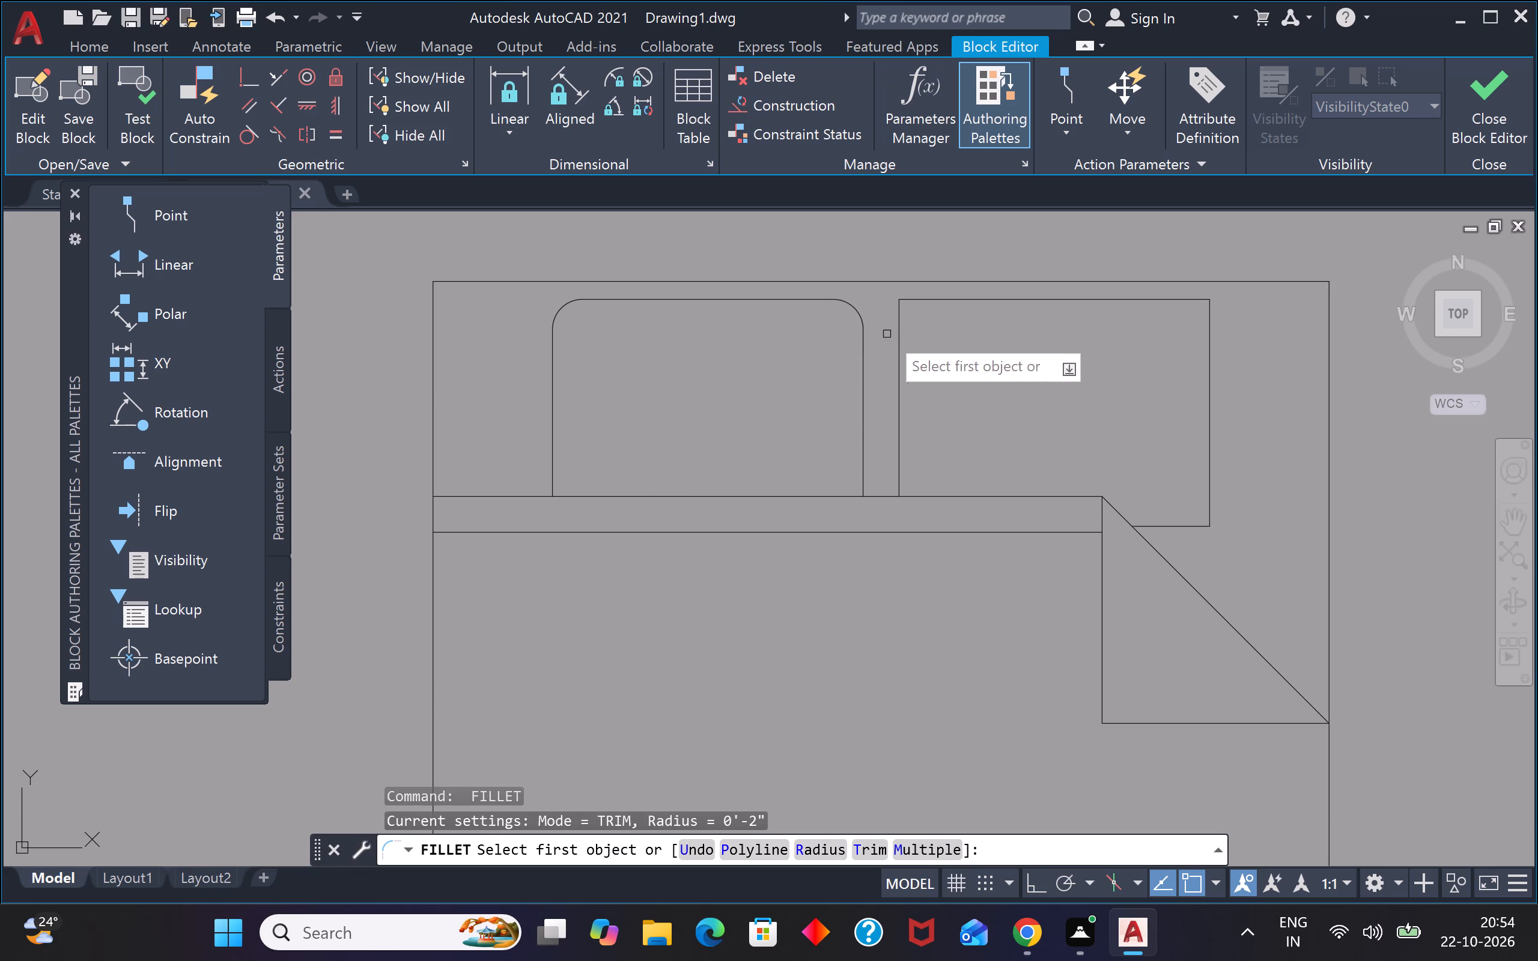
{"action": "left_click", "coordinate": [899, 337]}
{"action": "left_click", "coordinate": [963, 302]}
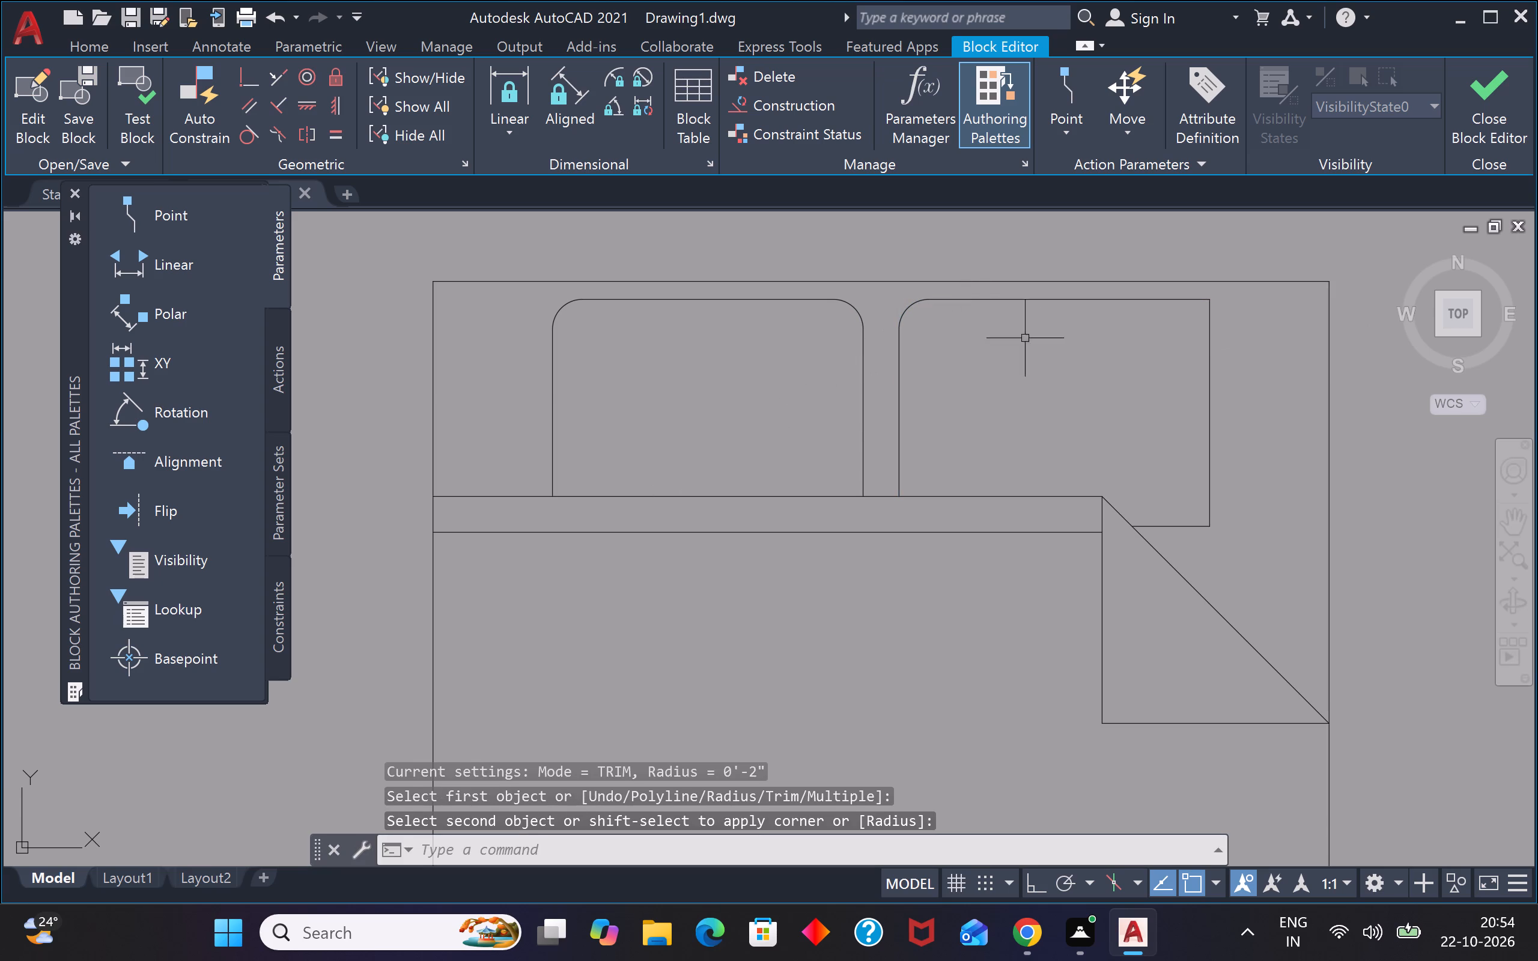
Fillet the upper-right and lower-right corners of the bed's right pillow with a 2" radius.
{"action": "key", "text": "space"}
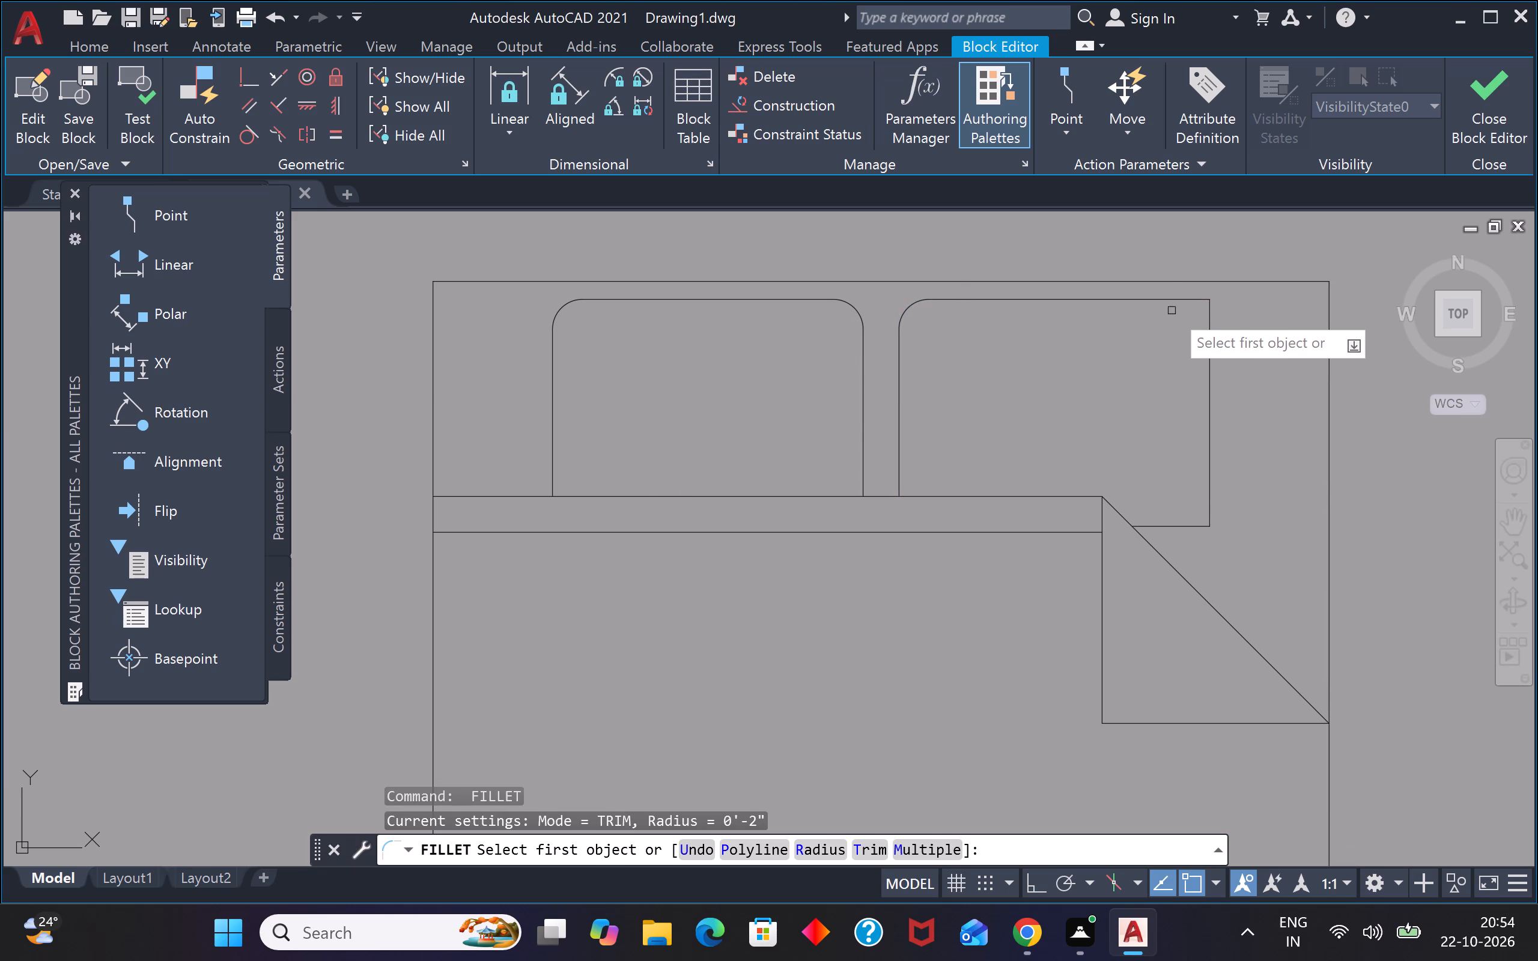
{"action": "left_click", "coordinate": [1176, 300]}
{"action": "left_click", "coordinate": [1206, 345]}
{"action": "key", "text": "space"}
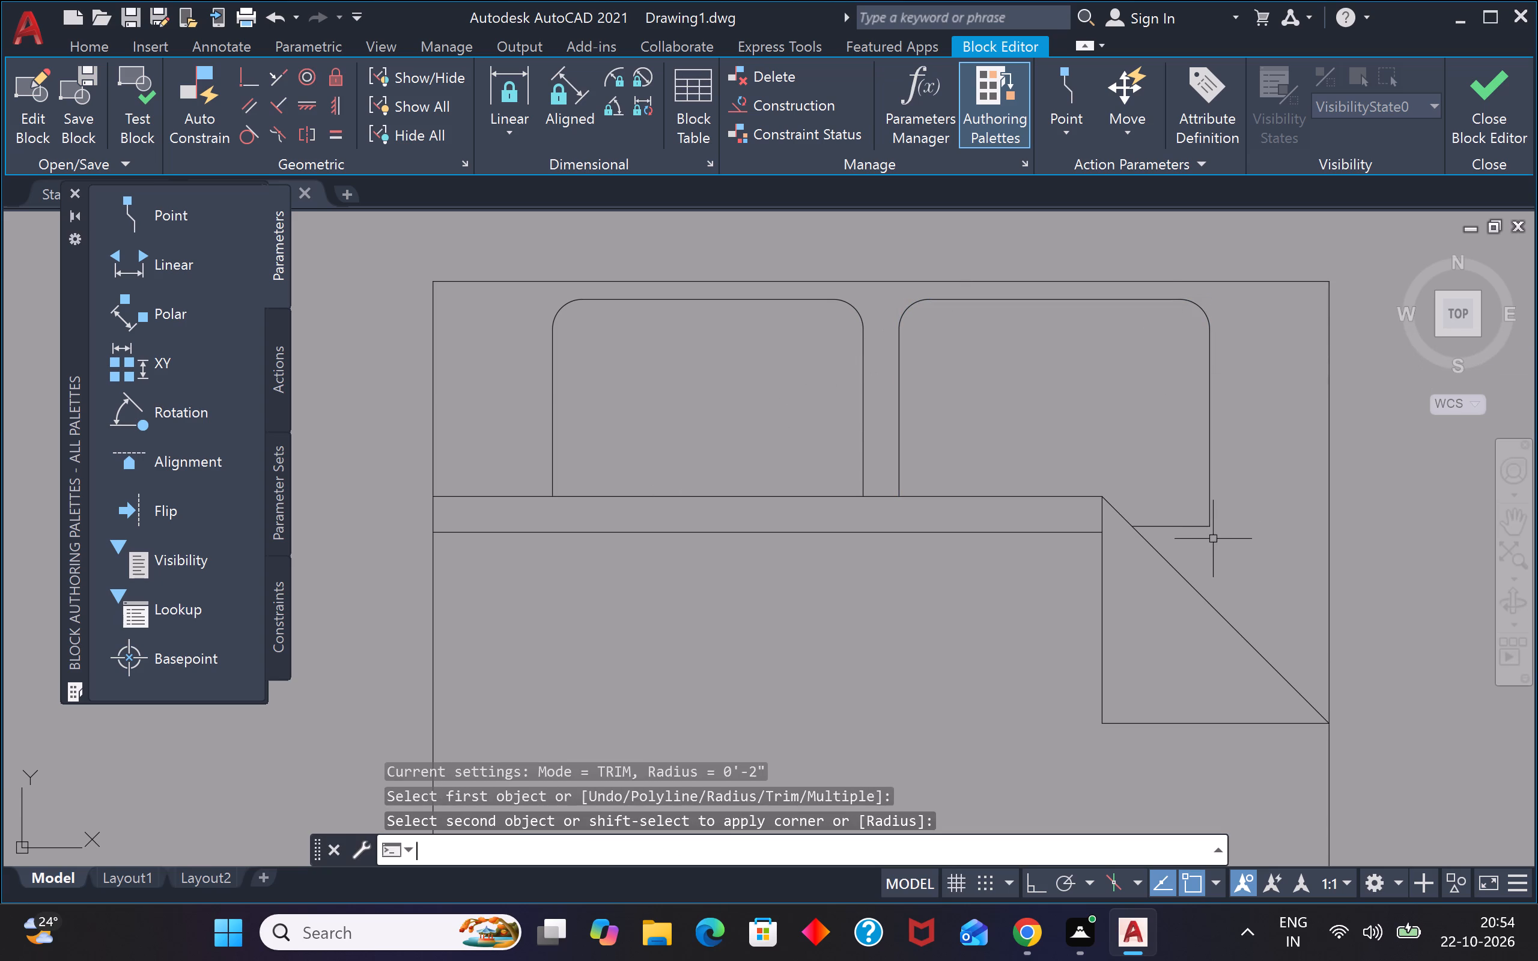
{"action": "left_click", "coordinate": [1178, 526]}
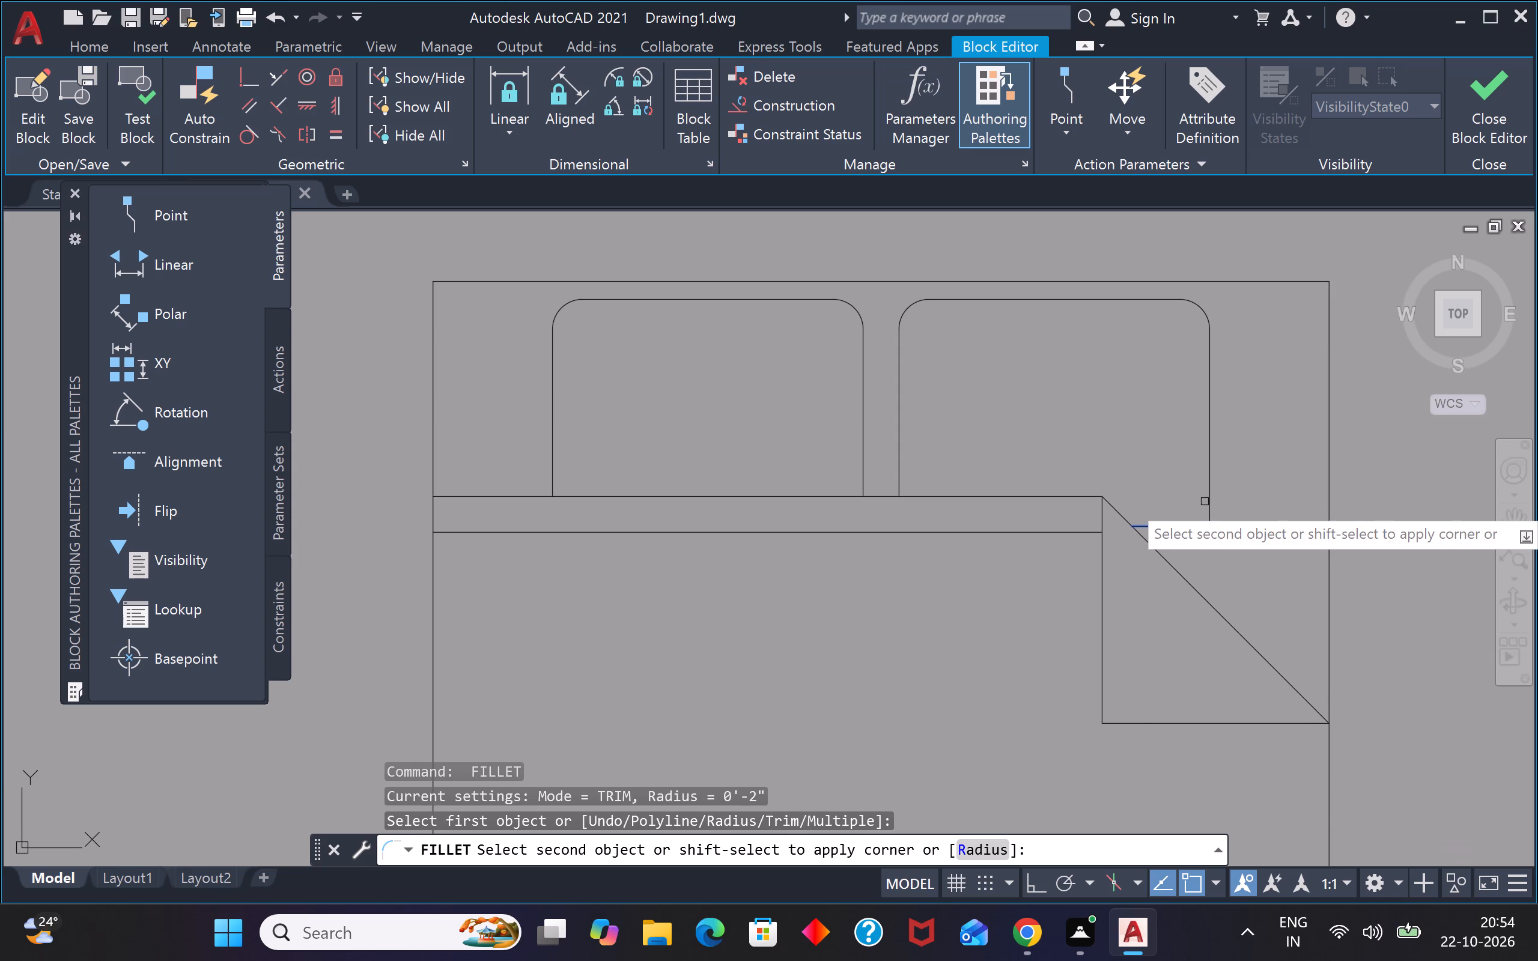
{"action": "left_click", "coordinate": [1208, 499]}
Fillet both upper corners of the bed's outer outline with a 2" radius.
{"action": "key", "text": "space"}
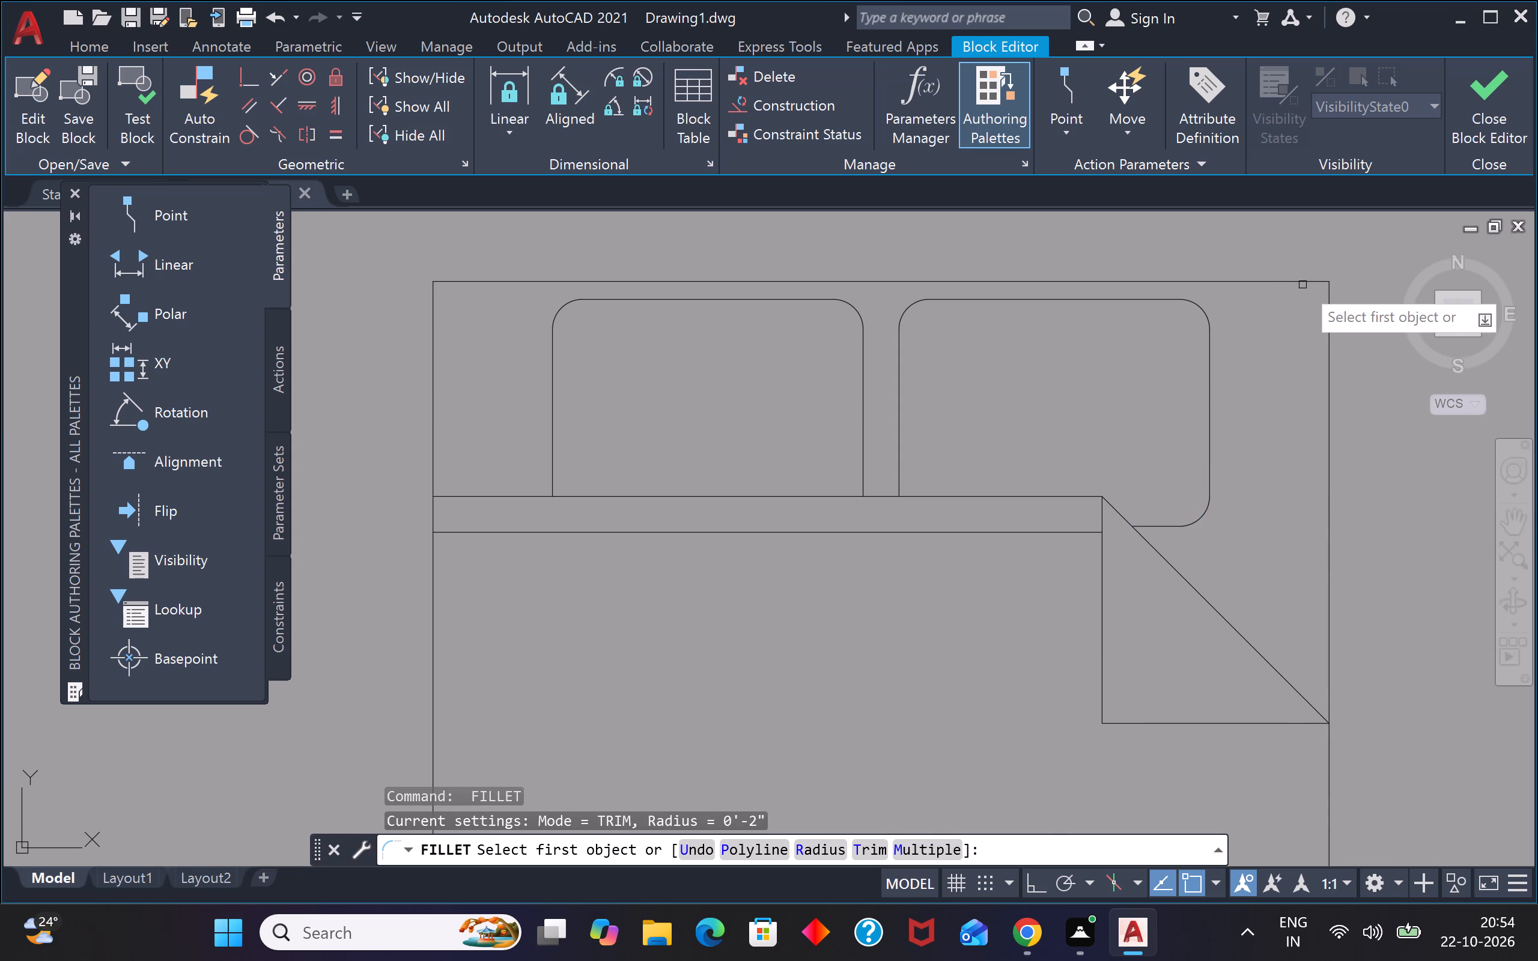
{"action": "left_click", "coordinate": [1301, 282]}
{"action": "left_click", "coordinate": [1328, 341]}
{"action": "key", "text": "space"}
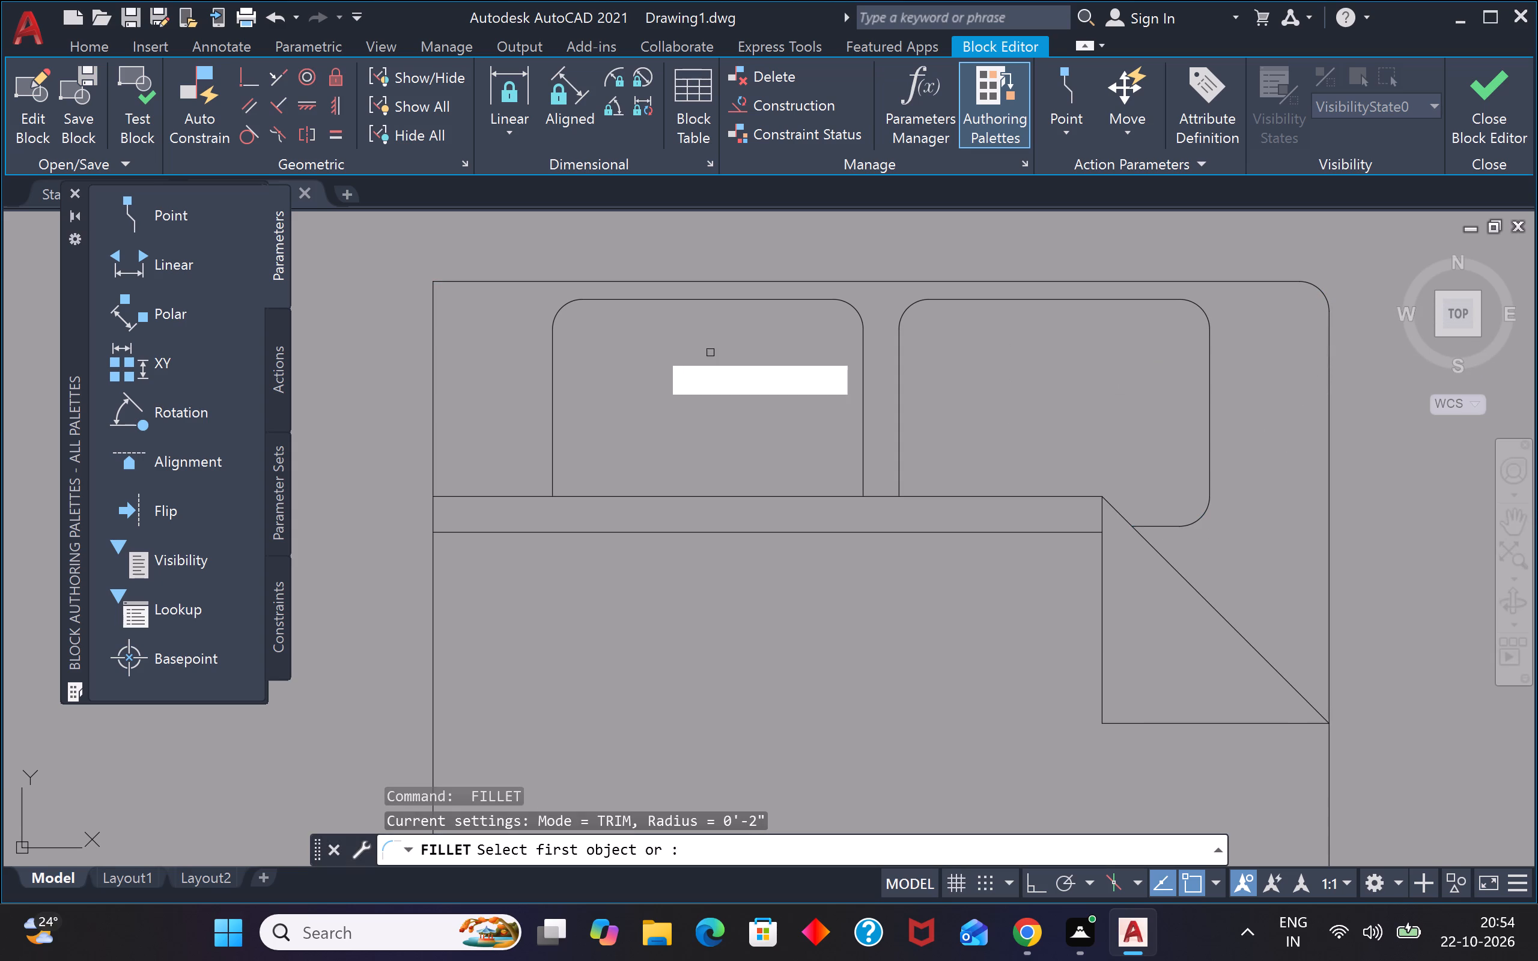
{"action": "left_click", "coordinate": [430, 295]}
{"action": "left_click", "coordinate": [451, 286]}
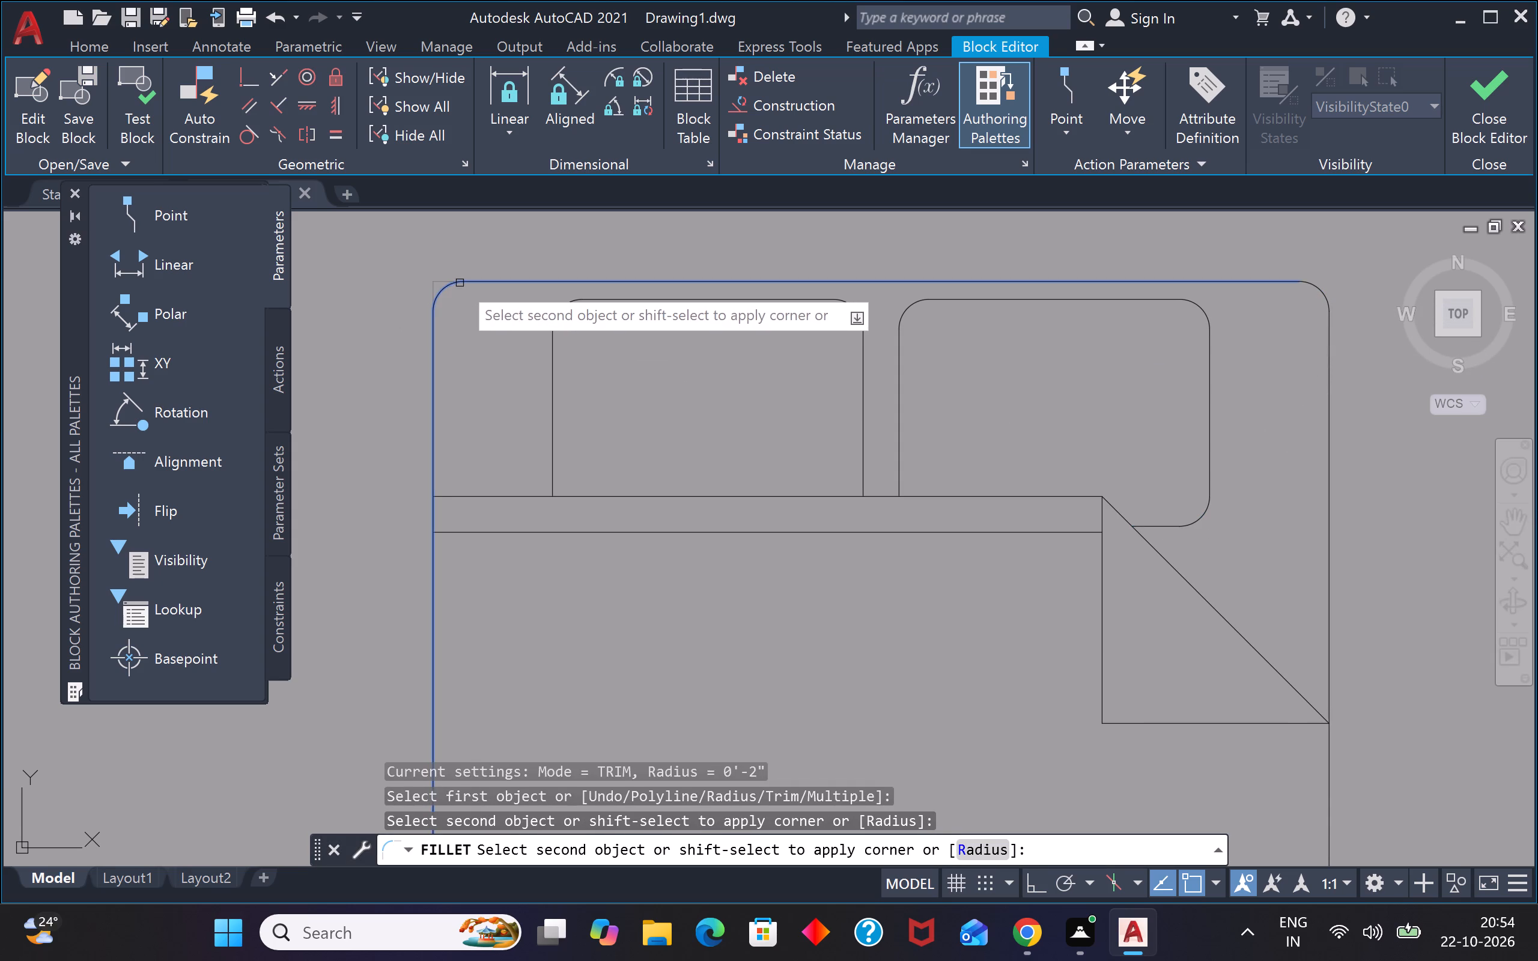
{"action": "left_click", "coordinate": [460, 283]}
Fillet both lower corners of the bed's outer outline with a 2" radius.
{"action": "scroll", "coordinate": [458, 311], "scroll_direction": "down", "scroll_amount": 4}
{"action": "scroll", "coordinate": [467, 483], "scroll_direction": "up", "scroll_amount": 2}
{"action": "key", "text": "space"}
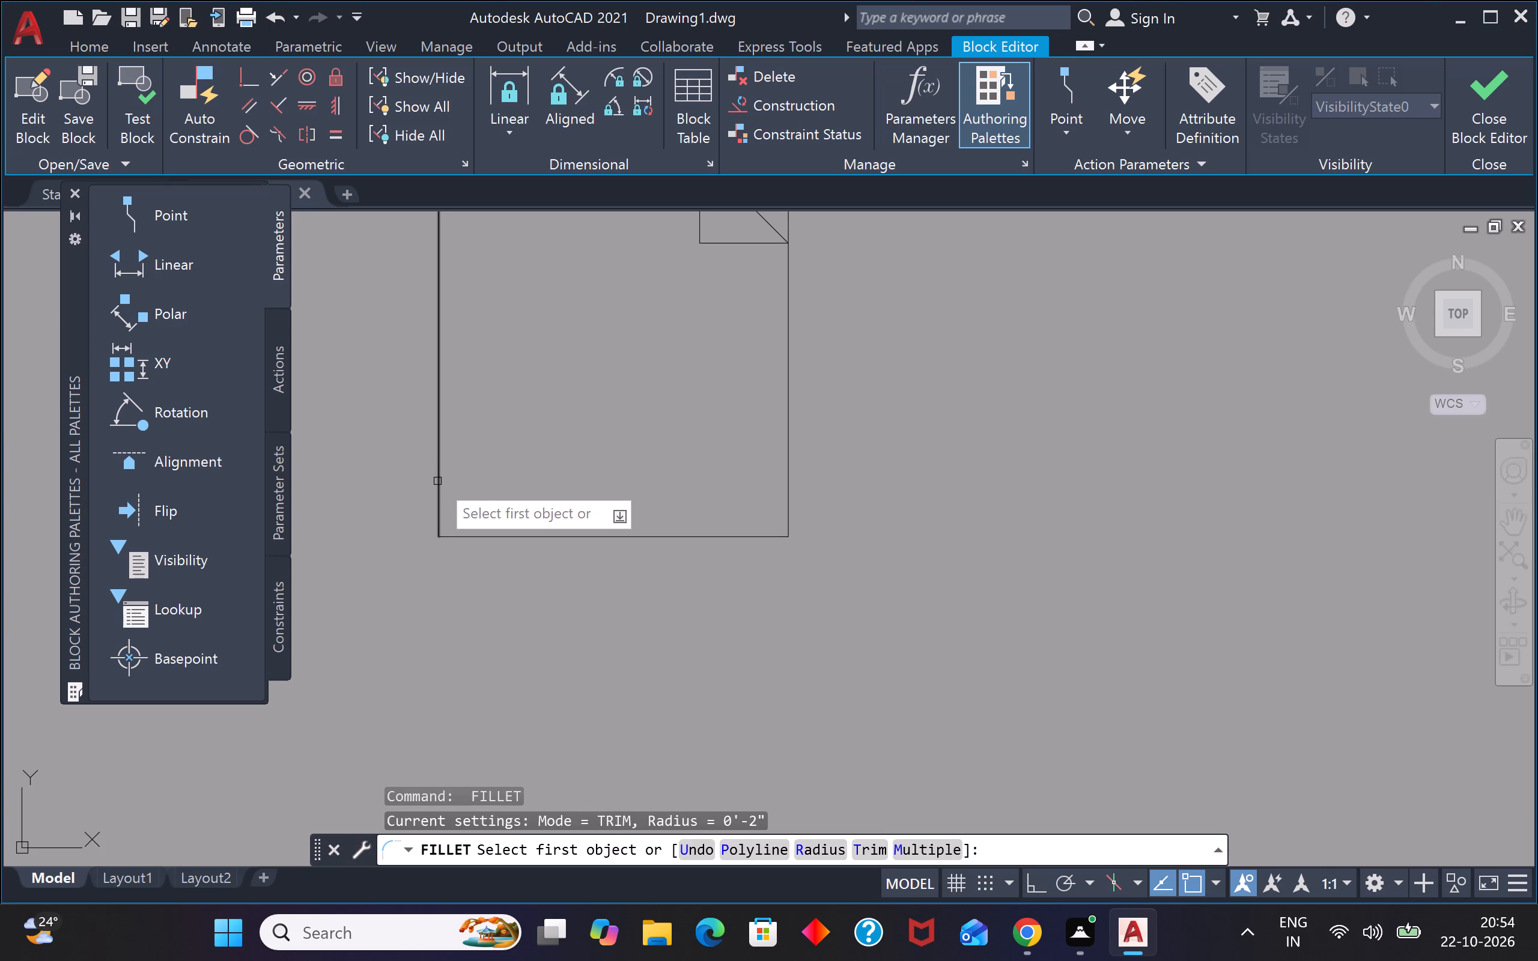
{"action": "left_click", "coordinate": [437, 481]}
{"action": "left_click", "coordinate": [515, 538]}
{"action": "scroll", "coordinate": [598, 496], "scroll_direction": "down", "scroll_amount": 2}
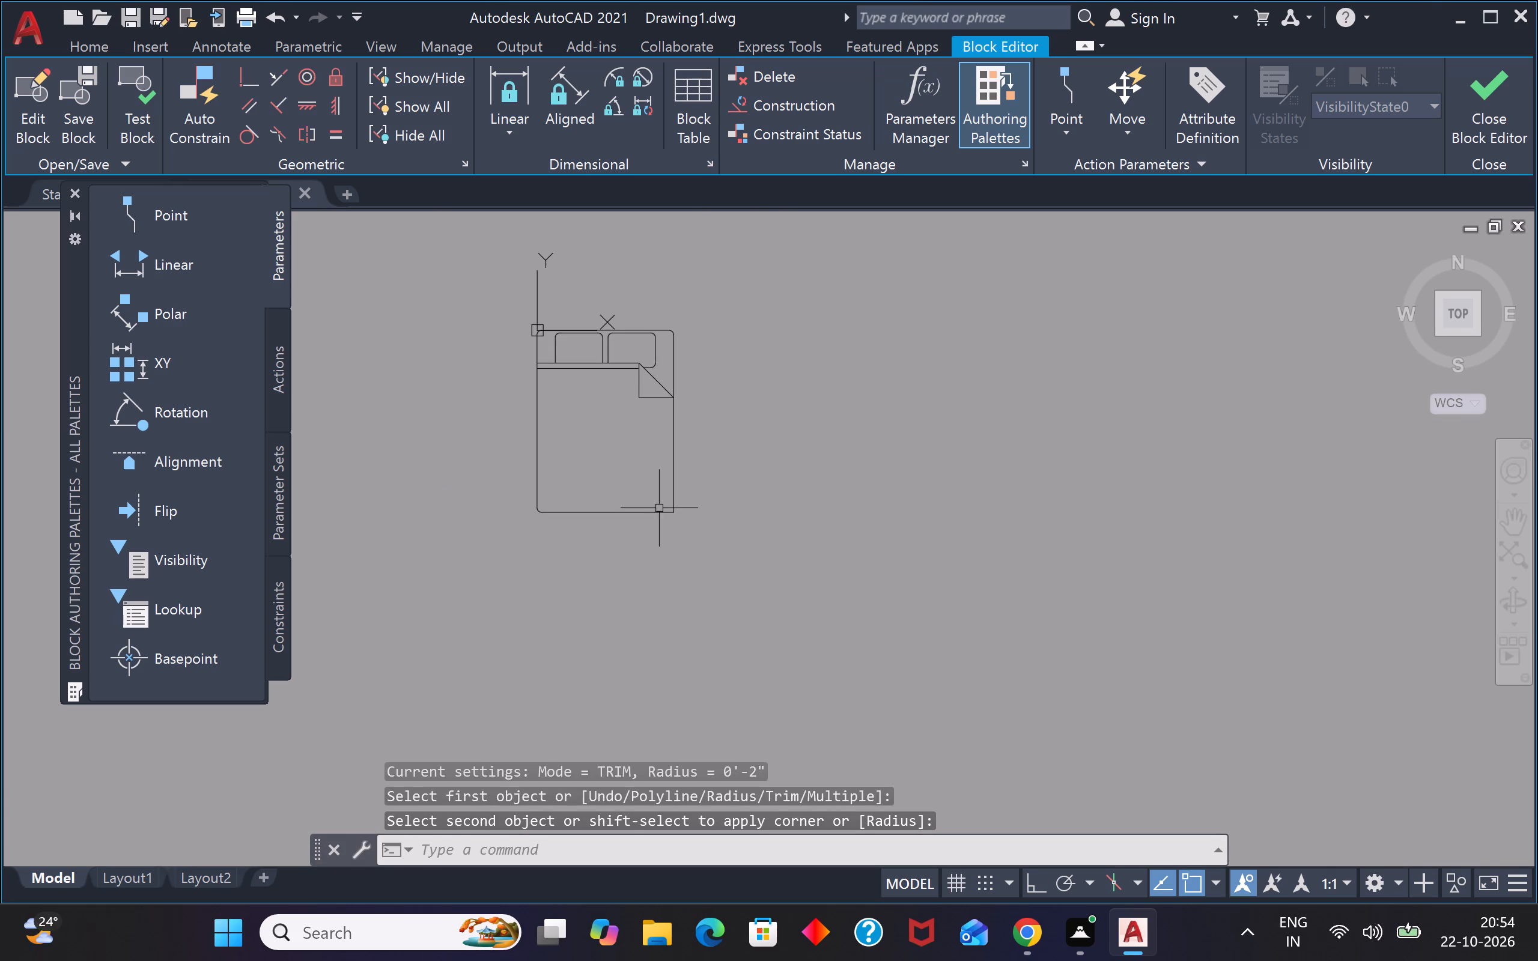
{"action": "scroll", "coordinate": [666, 504], "scroll_direction": "up", "scroll_amount": 2}
{"action": "key", "text": "space"}
{"action": "left_click", "coordinate": [685, 484]}
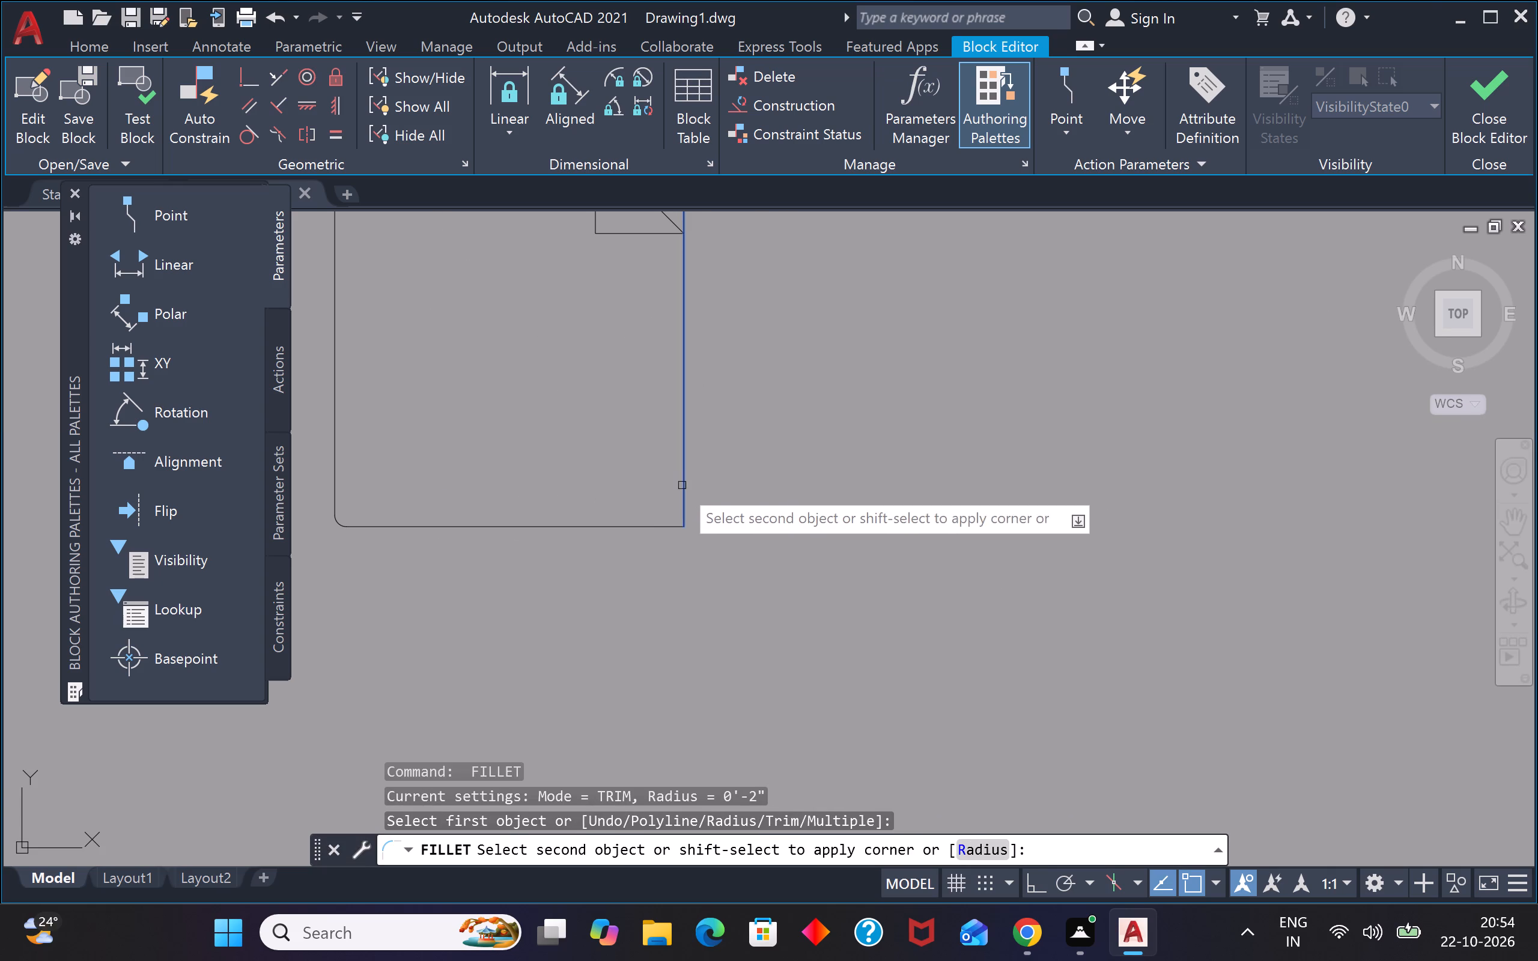
{"action": "left_click", "coordinate": [637, 527]}
Fillet the lower-left corner of the bed's folded blanket flap with a 2" radius.
{"action": "scroll", "coordinate": [634, 508], "scroll_direction": "down", "scroll_amount": 1}
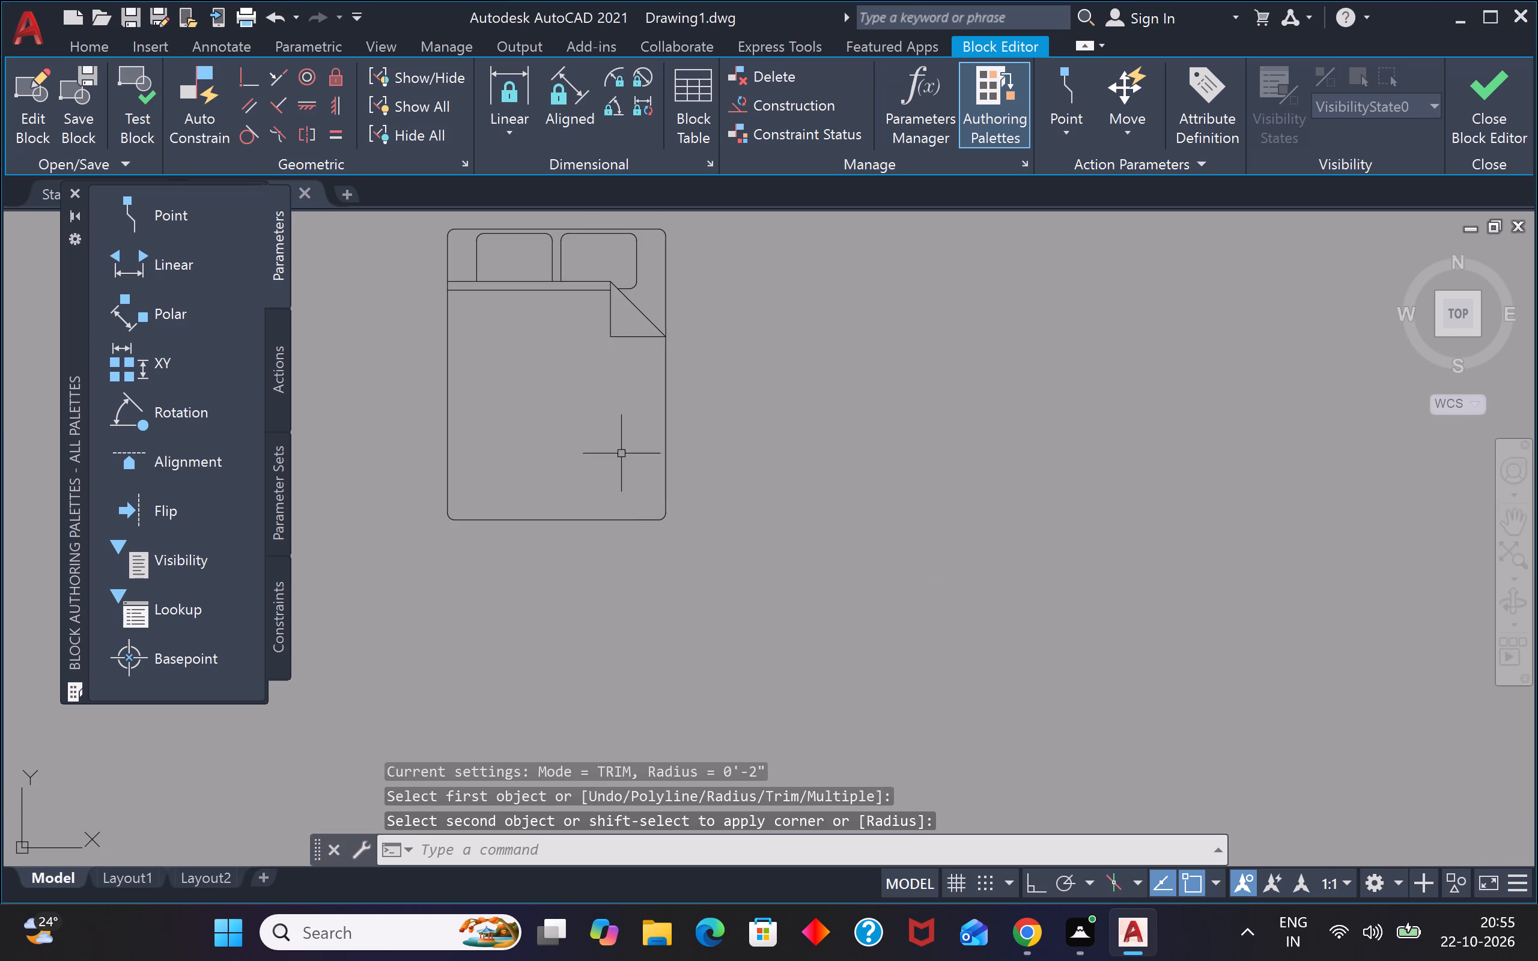
{"action": "scroll", "coordinate": [604, 289], "scroll_direction": "up", "scroll_amount": 3}
{"action": "key", "text": "space"}
{"action": "scroll", "coordinate": [636, 384], "scroll_direction": "up", "scroll_amount": 2}
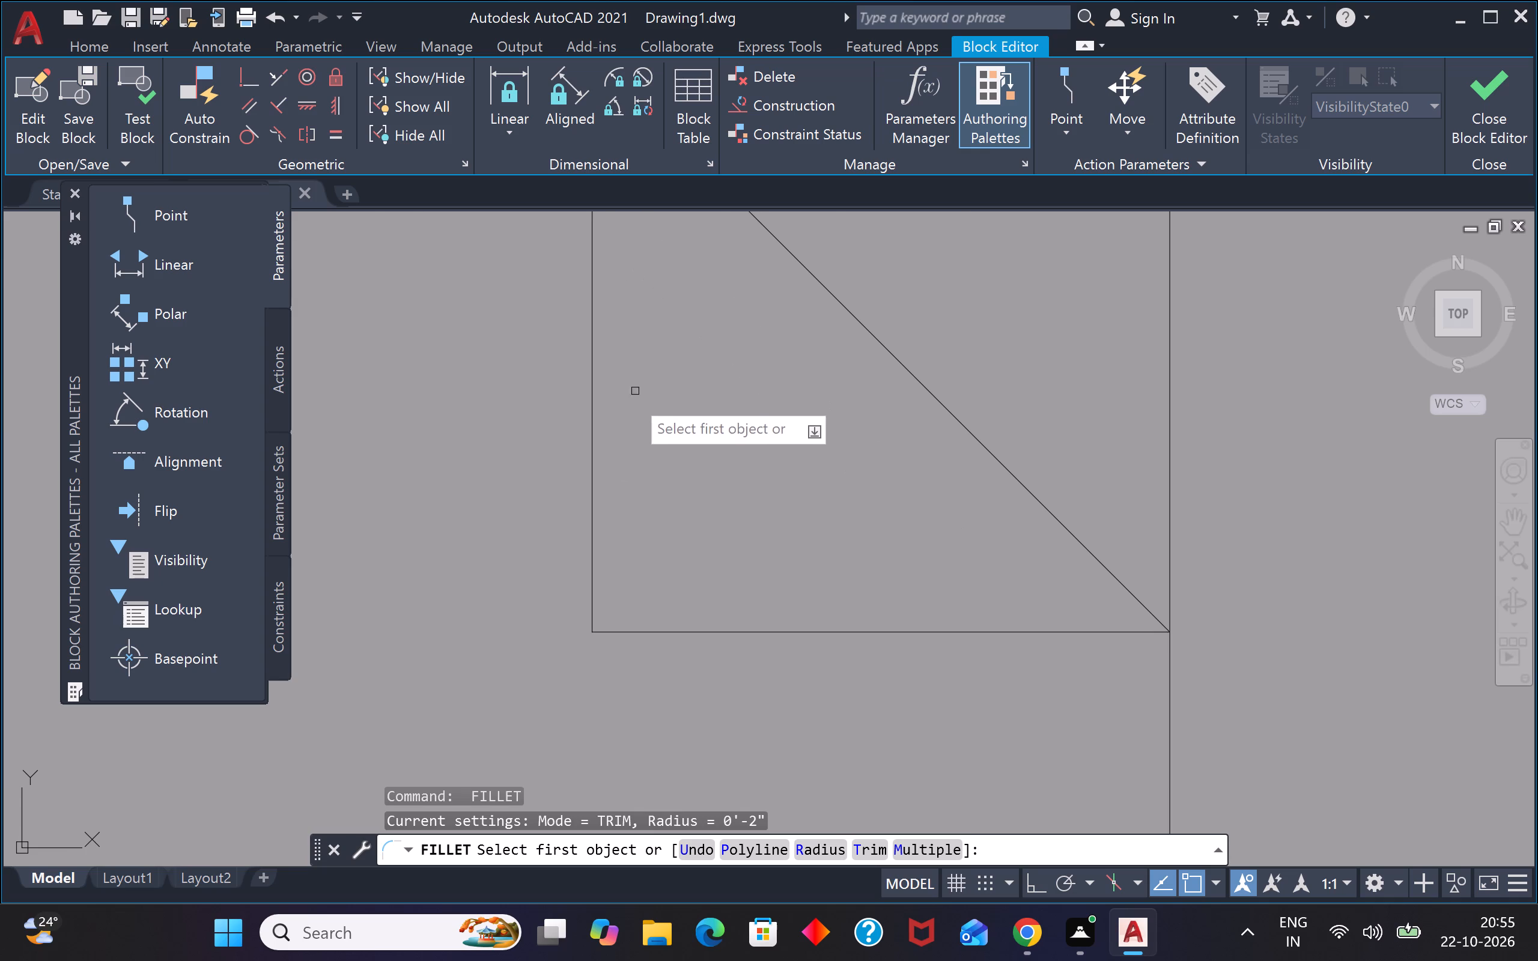
{"action": "left_click", "coordinate": [594, 456]}
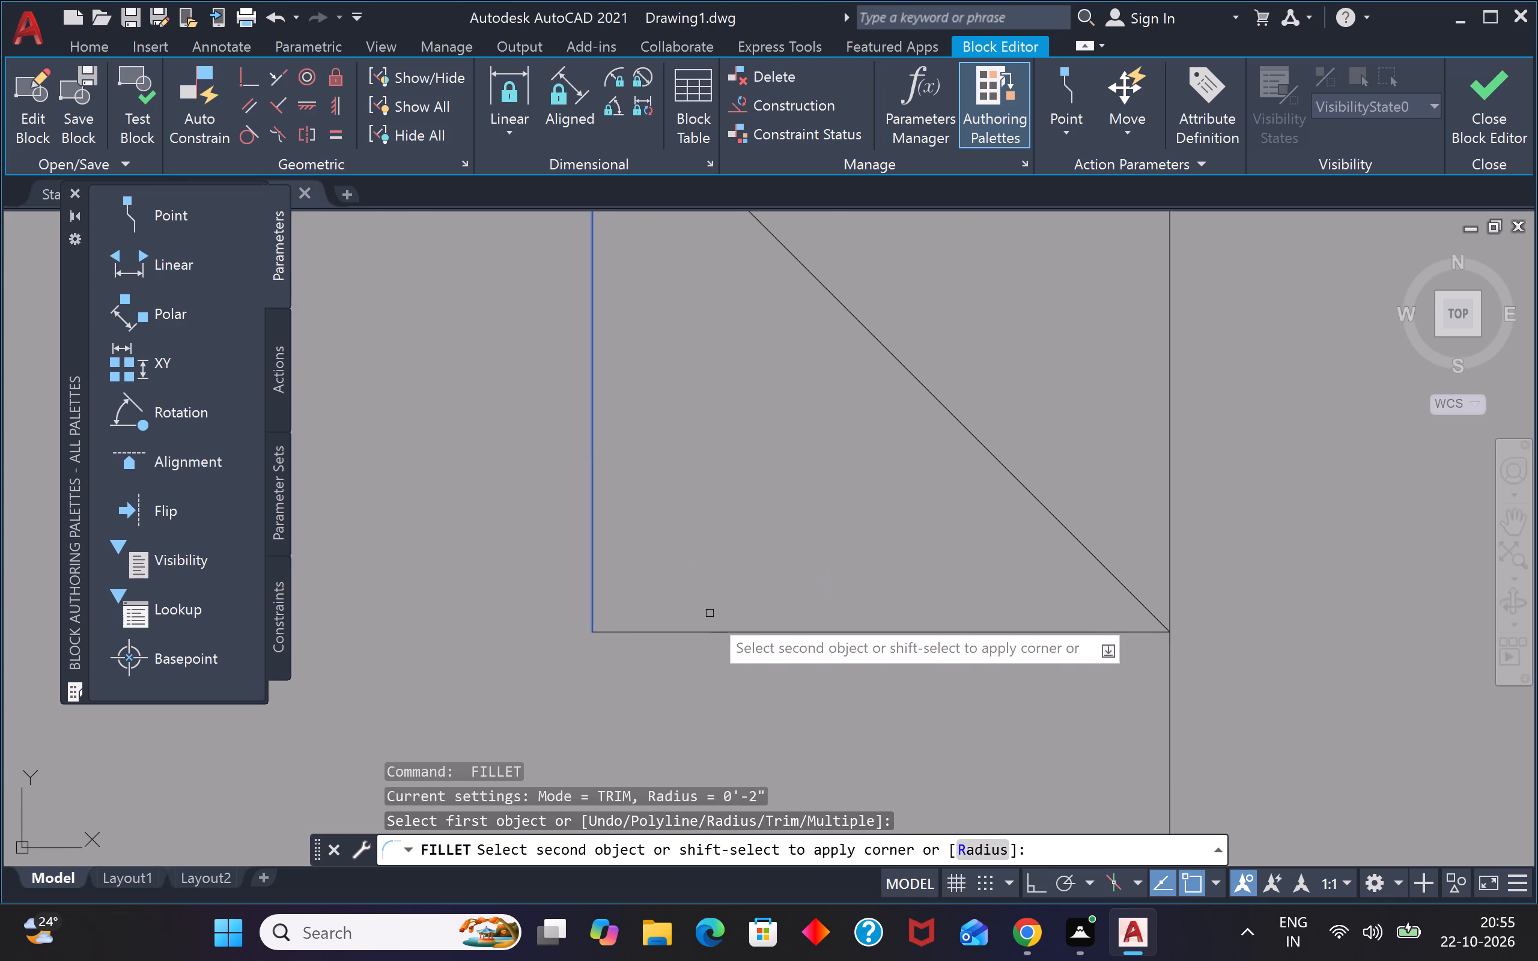
{"action": "left_click", "coordinate": [716, 629]}
Close the Block Editor and save the changes to the bed block.
{"action": "scroll", "coordinate": [720, 605], "scroll_direction": "down", "scroll_amount": 2}
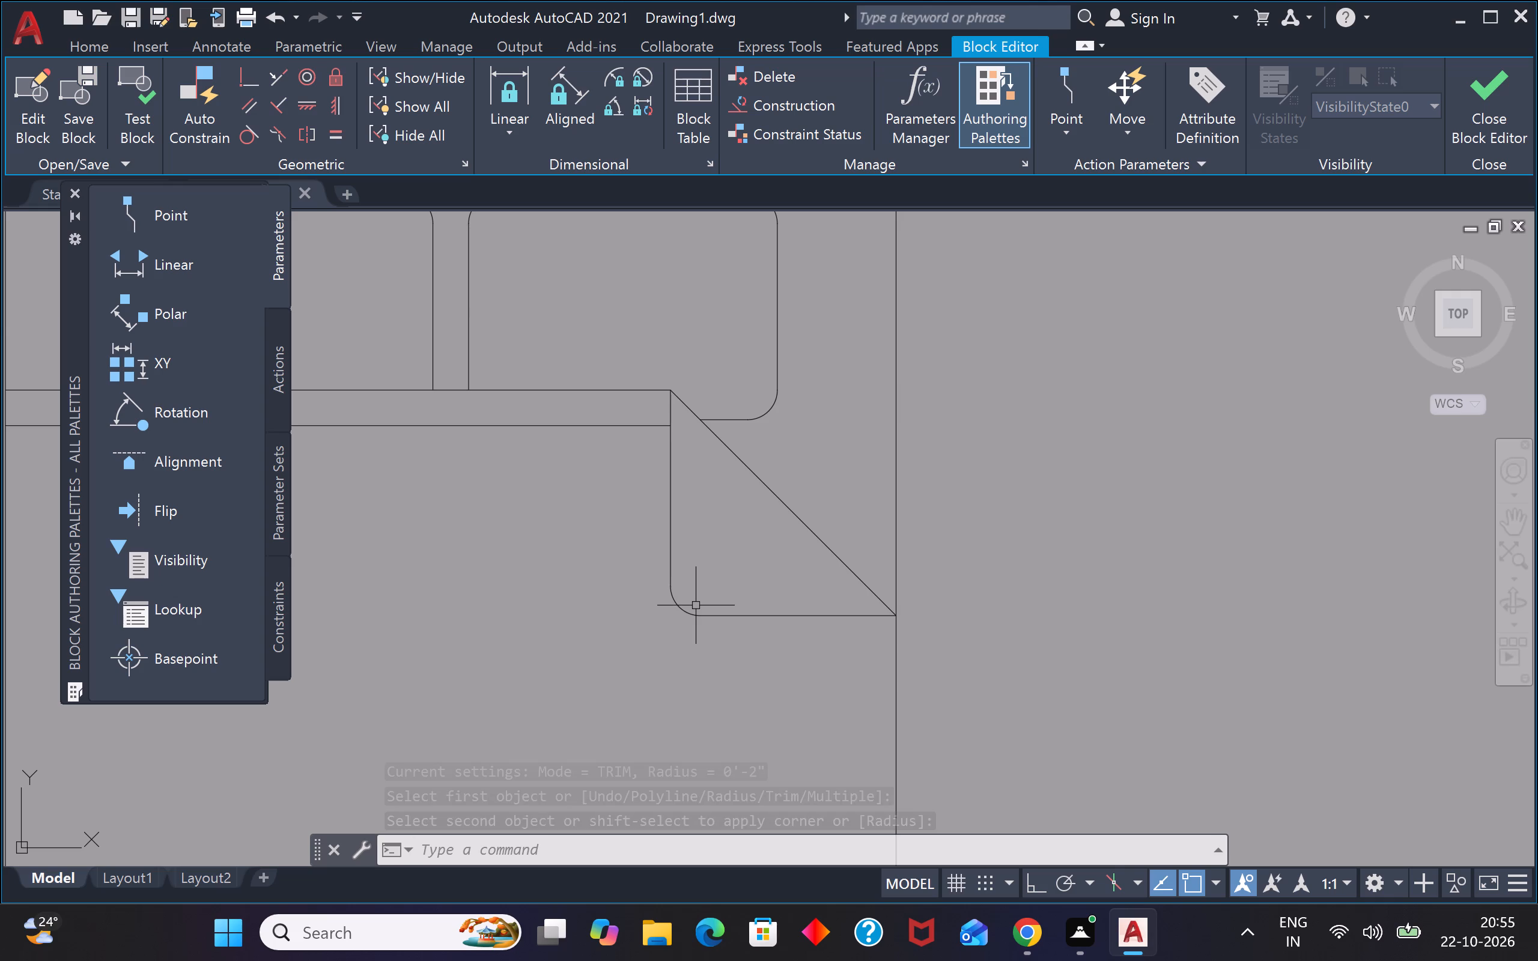
{"action": "scroll", "coordinate": [676, 515], "scroll_direction": "up", "scroll_amount": 4}
{"action": "scroll", "coordinate": [676, 515], "scroll_direction": "down", "scroll_amount": 2}
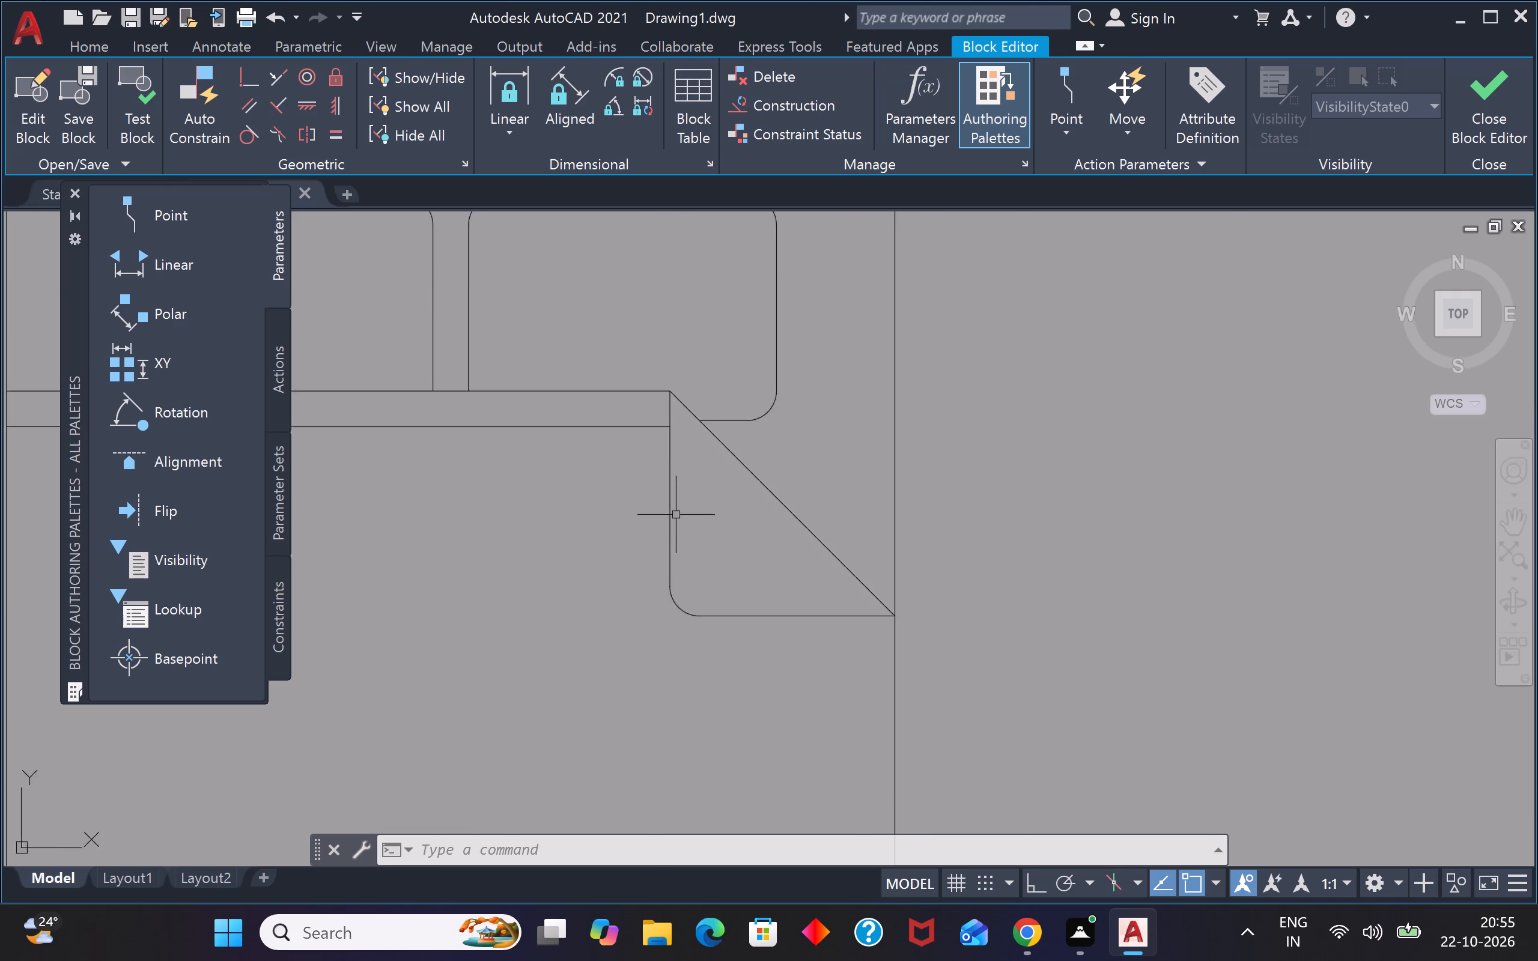
{"action": "scroll", "coordinate": [676, 515], "scroll_direction": "down", "scroll_amount": 6}
{"action": "scroll", "coordinate": [663, 484], "scroll_direction": "up", "scroll_amount": 3}
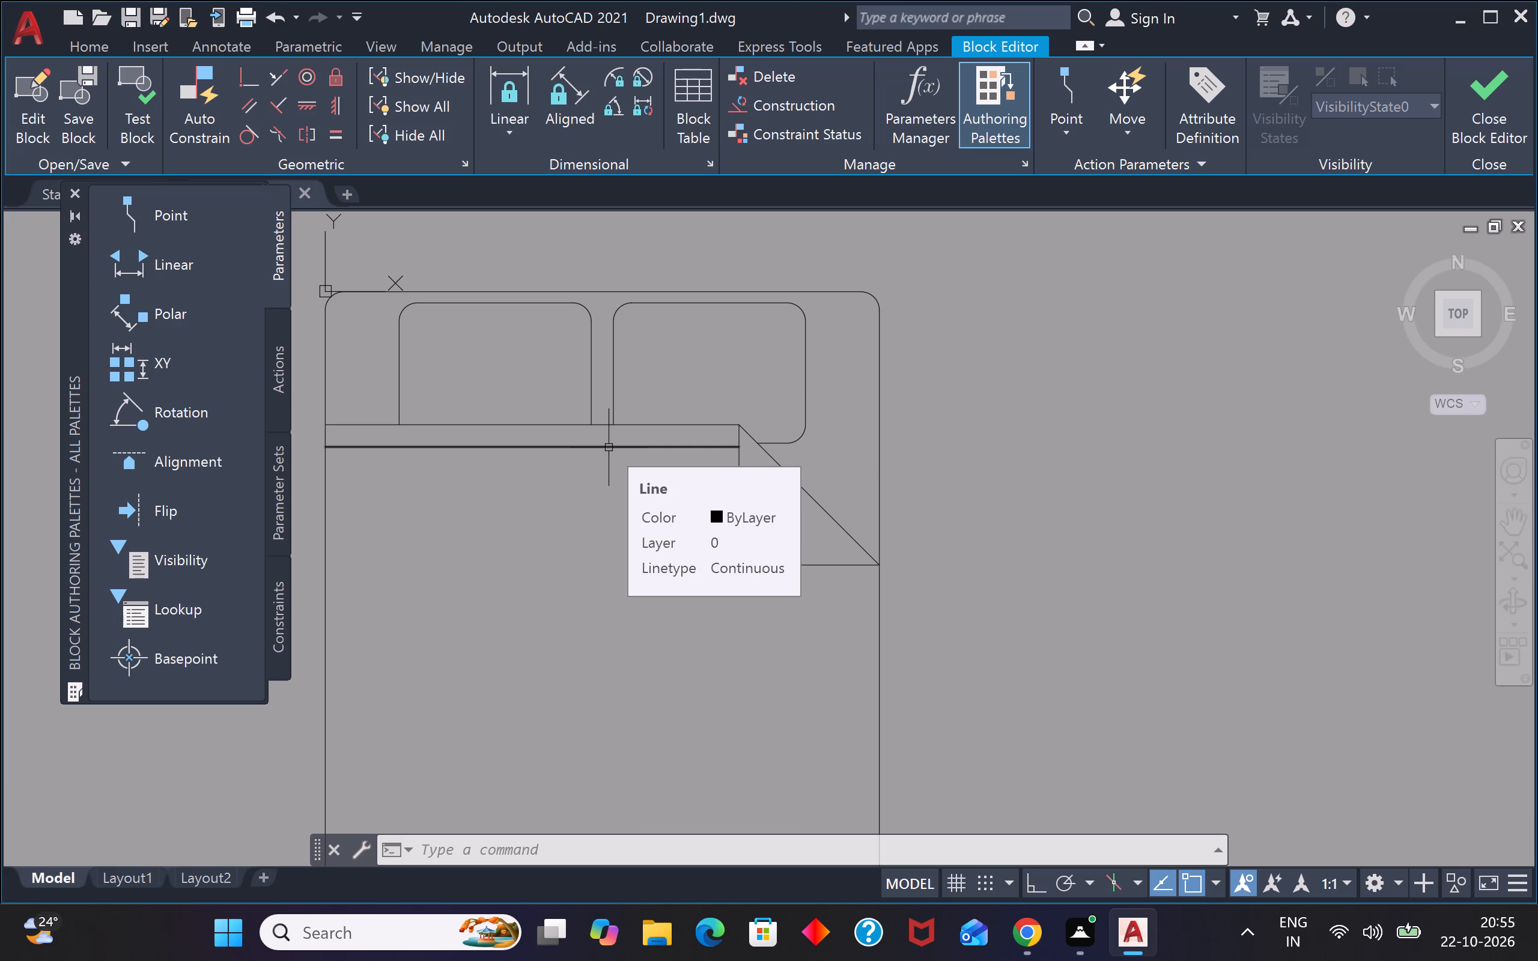
{"action": "scroll", "coordinate": [764, 321], "scroll_direction": "down", "scroll_amount": 3}
{"action": "scroll", "coordinate": [732, 403], "scroll_direction": "up", "scroll_amount": 1}
{"action": "key", "text": "Escape"}
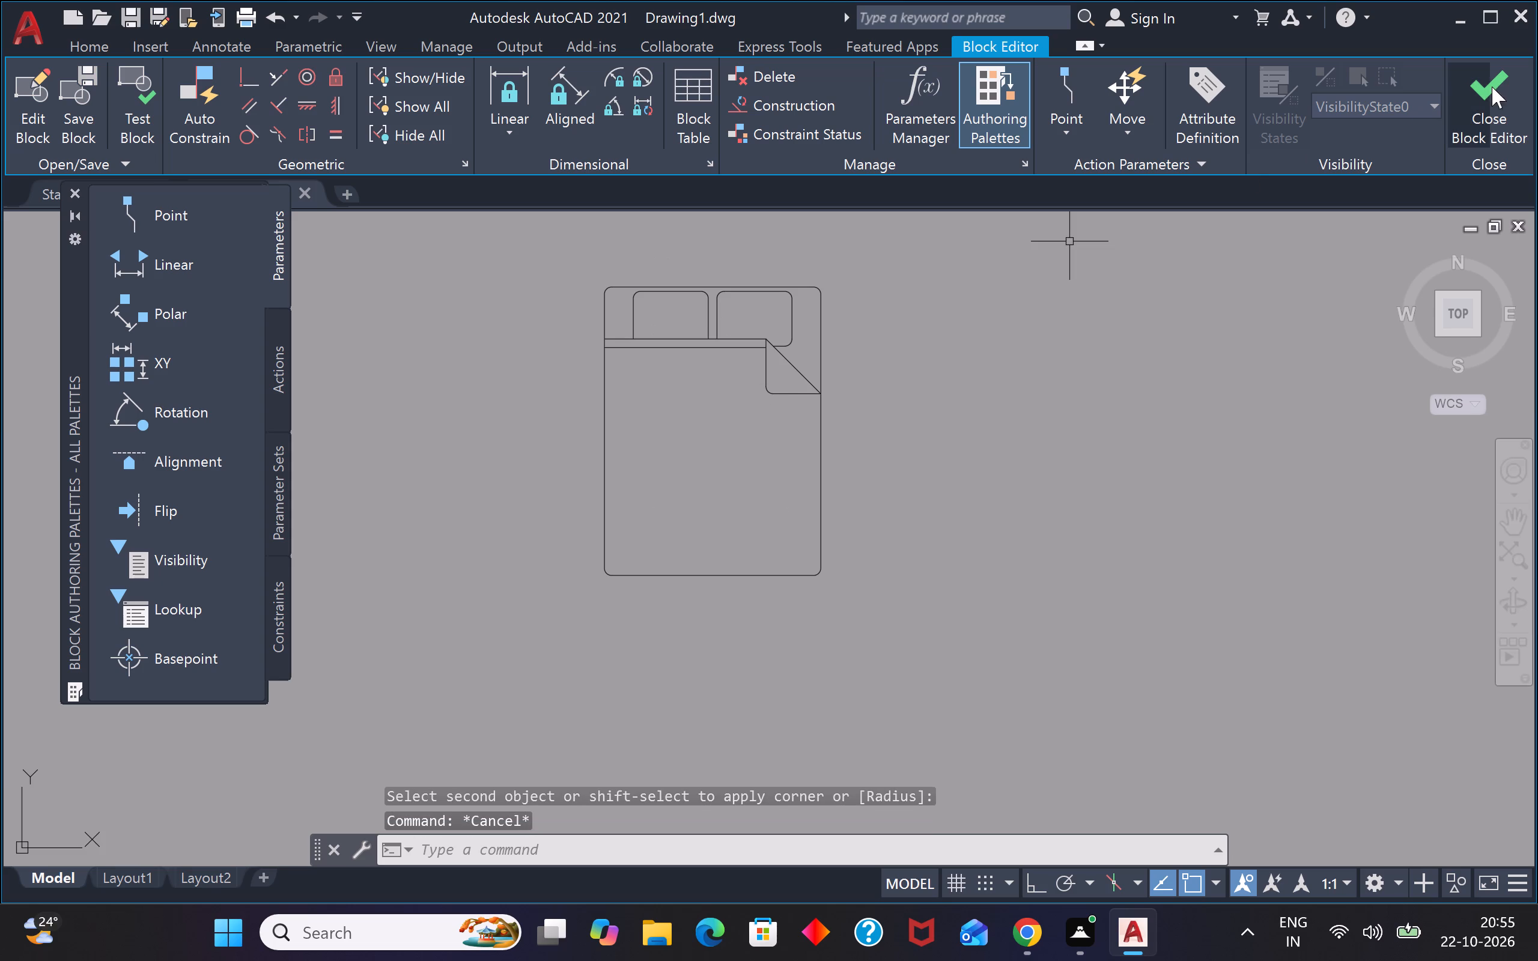
{"action": "left_click", "coordinate": [1493, 86]}
{"action": "left_click", "coordinate": [744, 413]}
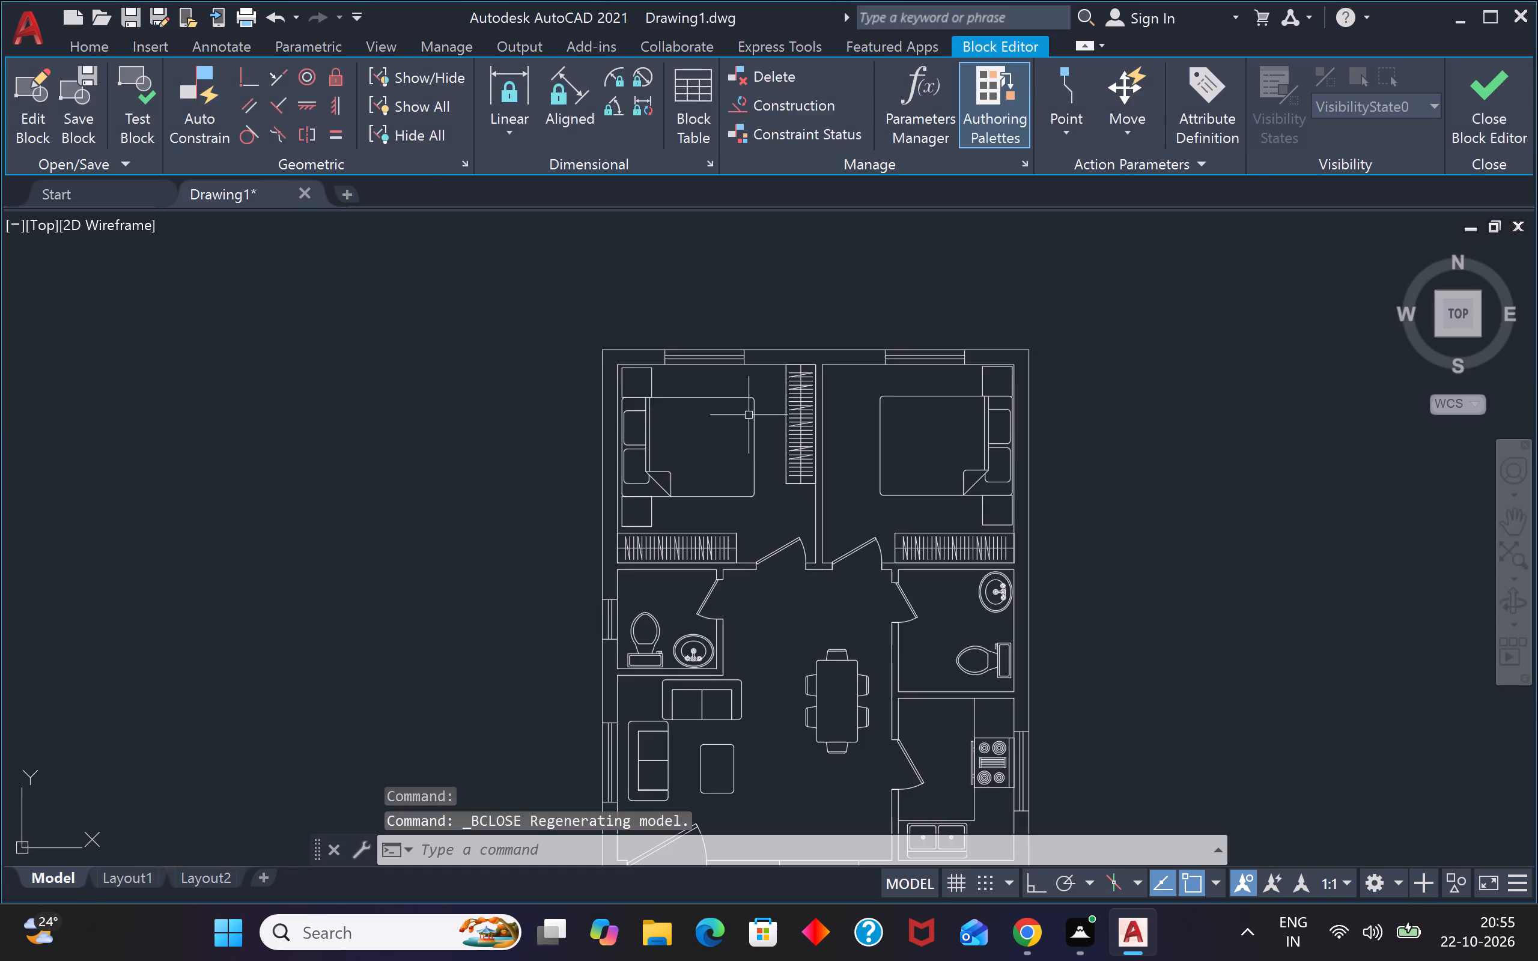
Fillet all four corners of the nightstand north of the northwest bedroom's bed with a 2" radius.
{"action": "scroll", "coordinate": [747, 444], "scroll_direction": "down", "scroll_amount": 2}
{"action": "scroll", "coordinate": [739, 474], "scroll_direction": "up", "scroll_amount": 2}
{"action": "type", "text": "f"}
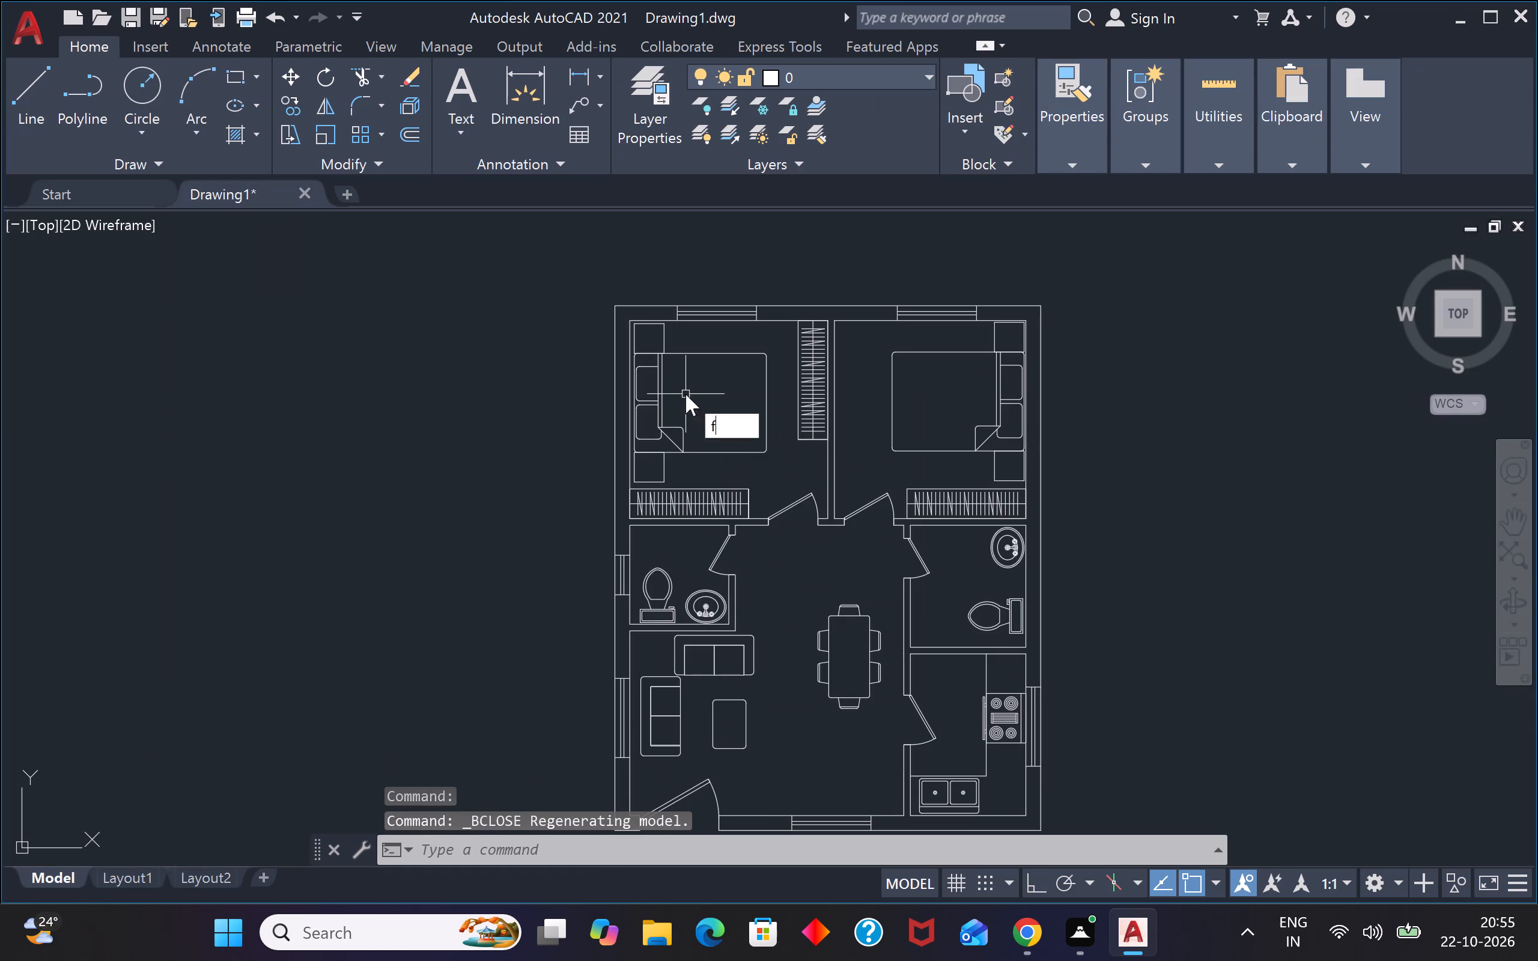
{"action": "key", "text": "space"}
{"action": "scroll", "coordinate": [653, 329], "scroll_direction": "up", "scroll_amount": 4}
{"action": "left_click", "coordinate": [673, 297]}
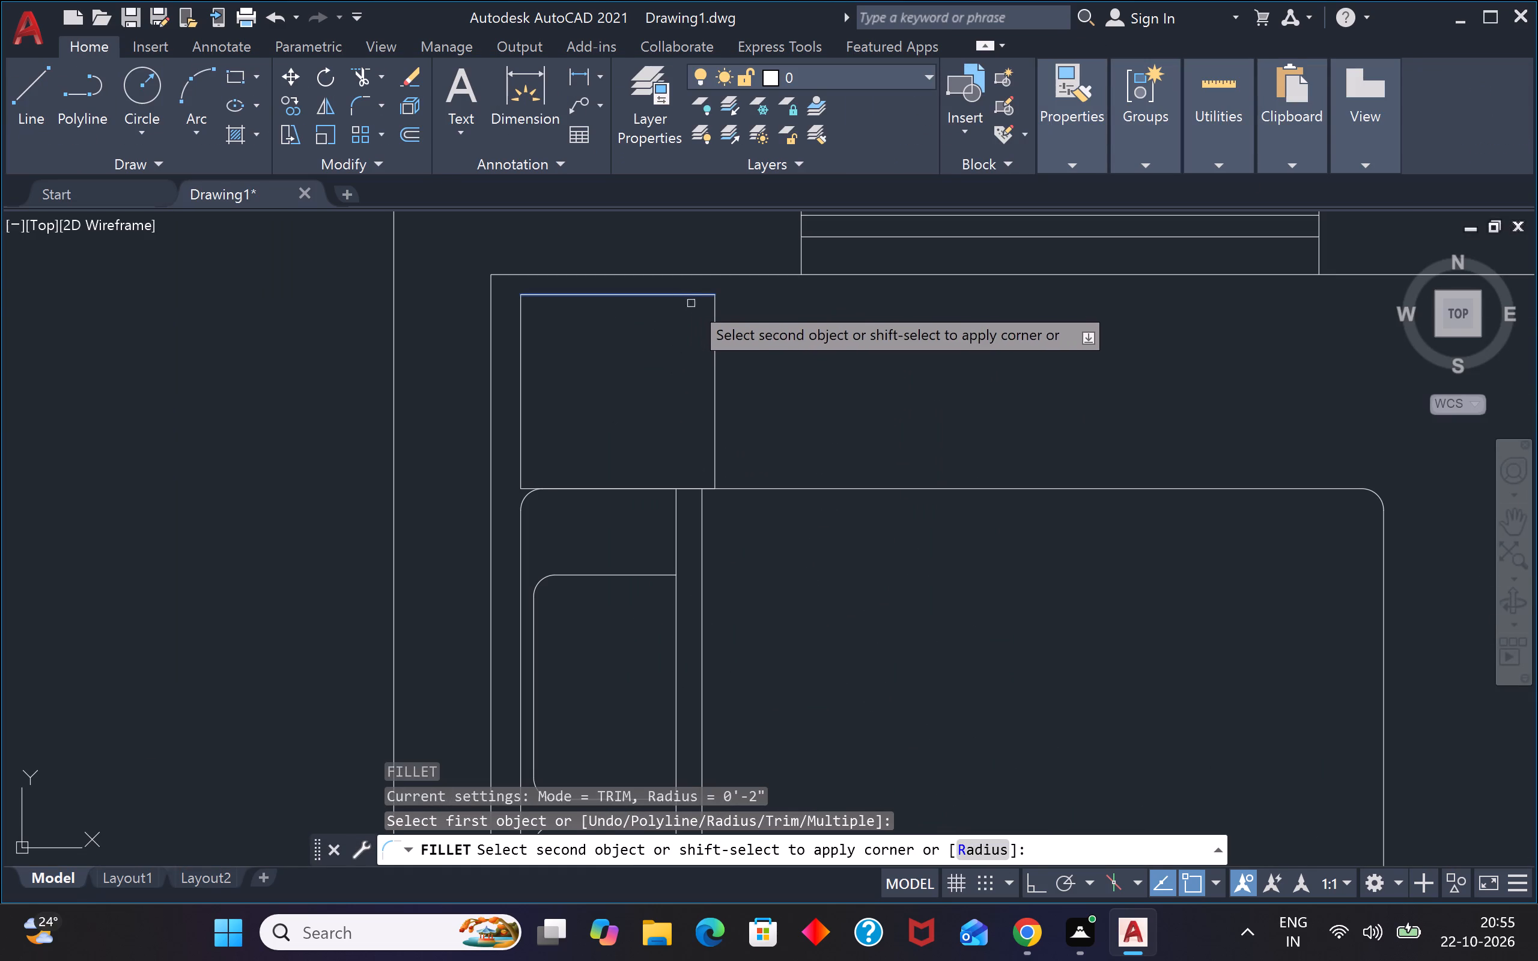
{"action": "left_click", "coordinate": [715, 327]}
{"action": "key", "text": "space"}
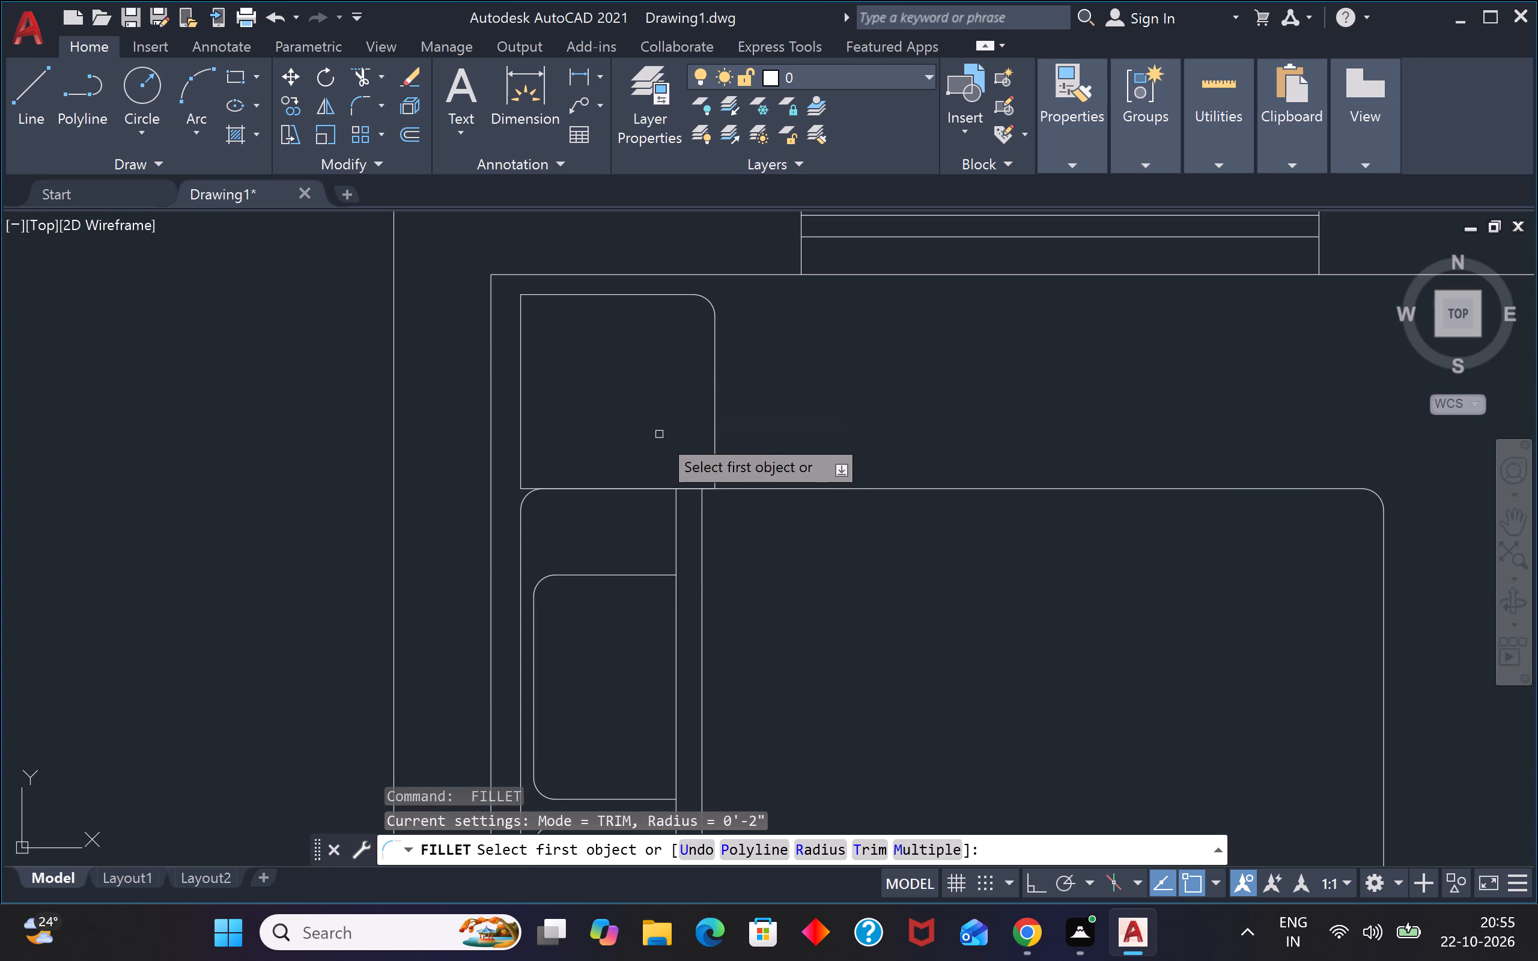
{"action": "left_click", "coordinate": [659, 487]}
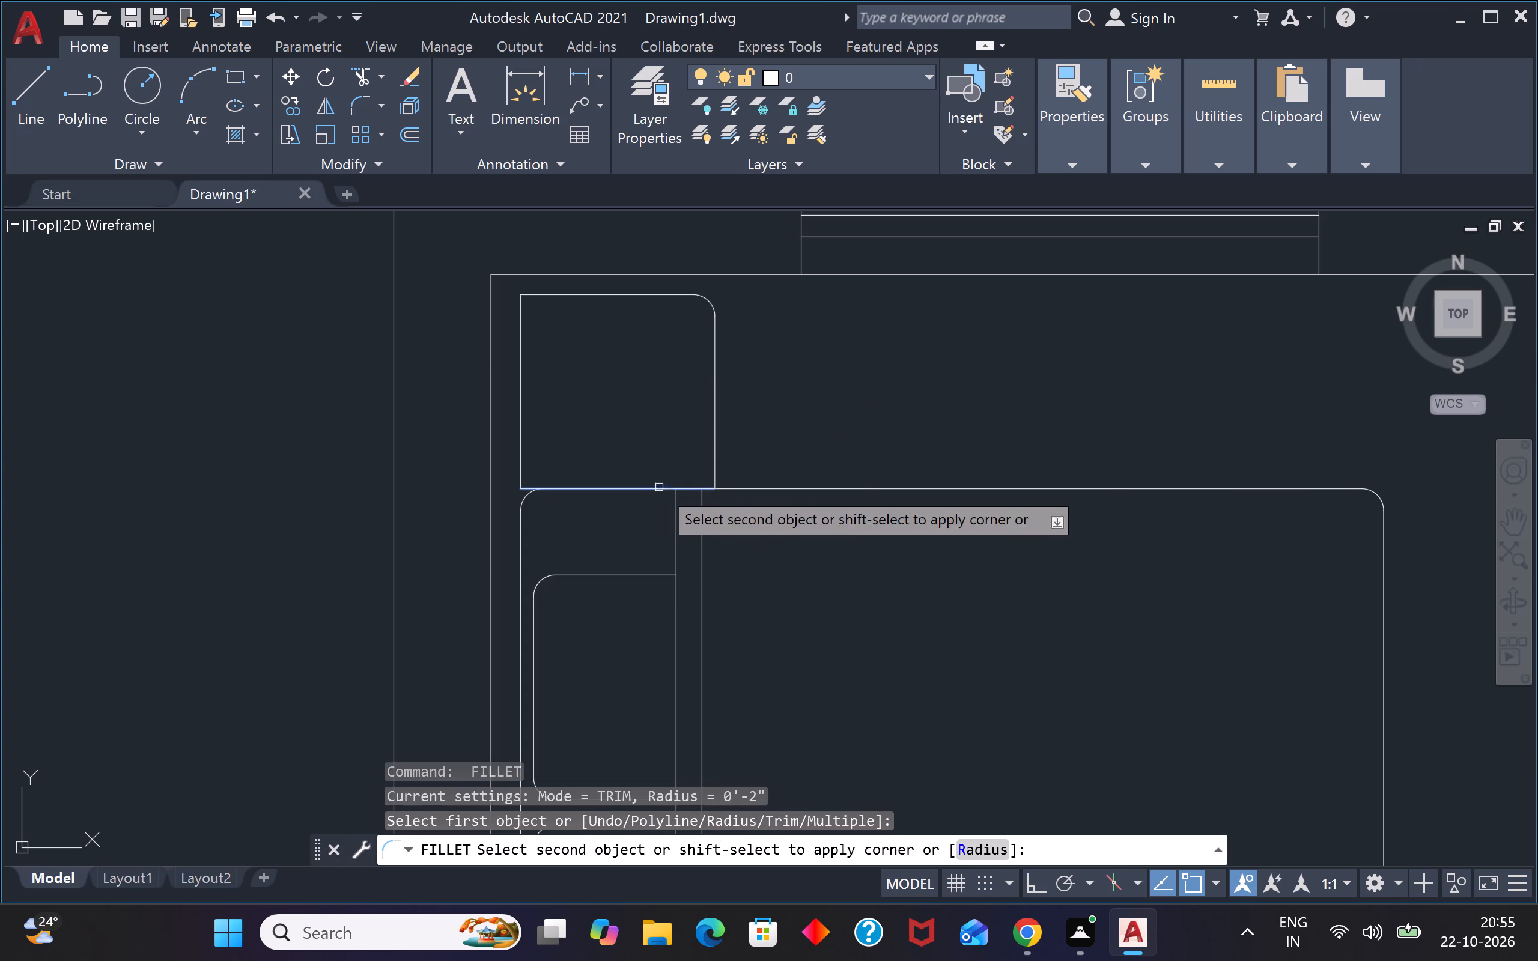
{"action": "left_click", "coordinate": [713, 453]}
{"action": "key", "text": "space"}
{"action": "left_click", "coordinate": [523, 461]}
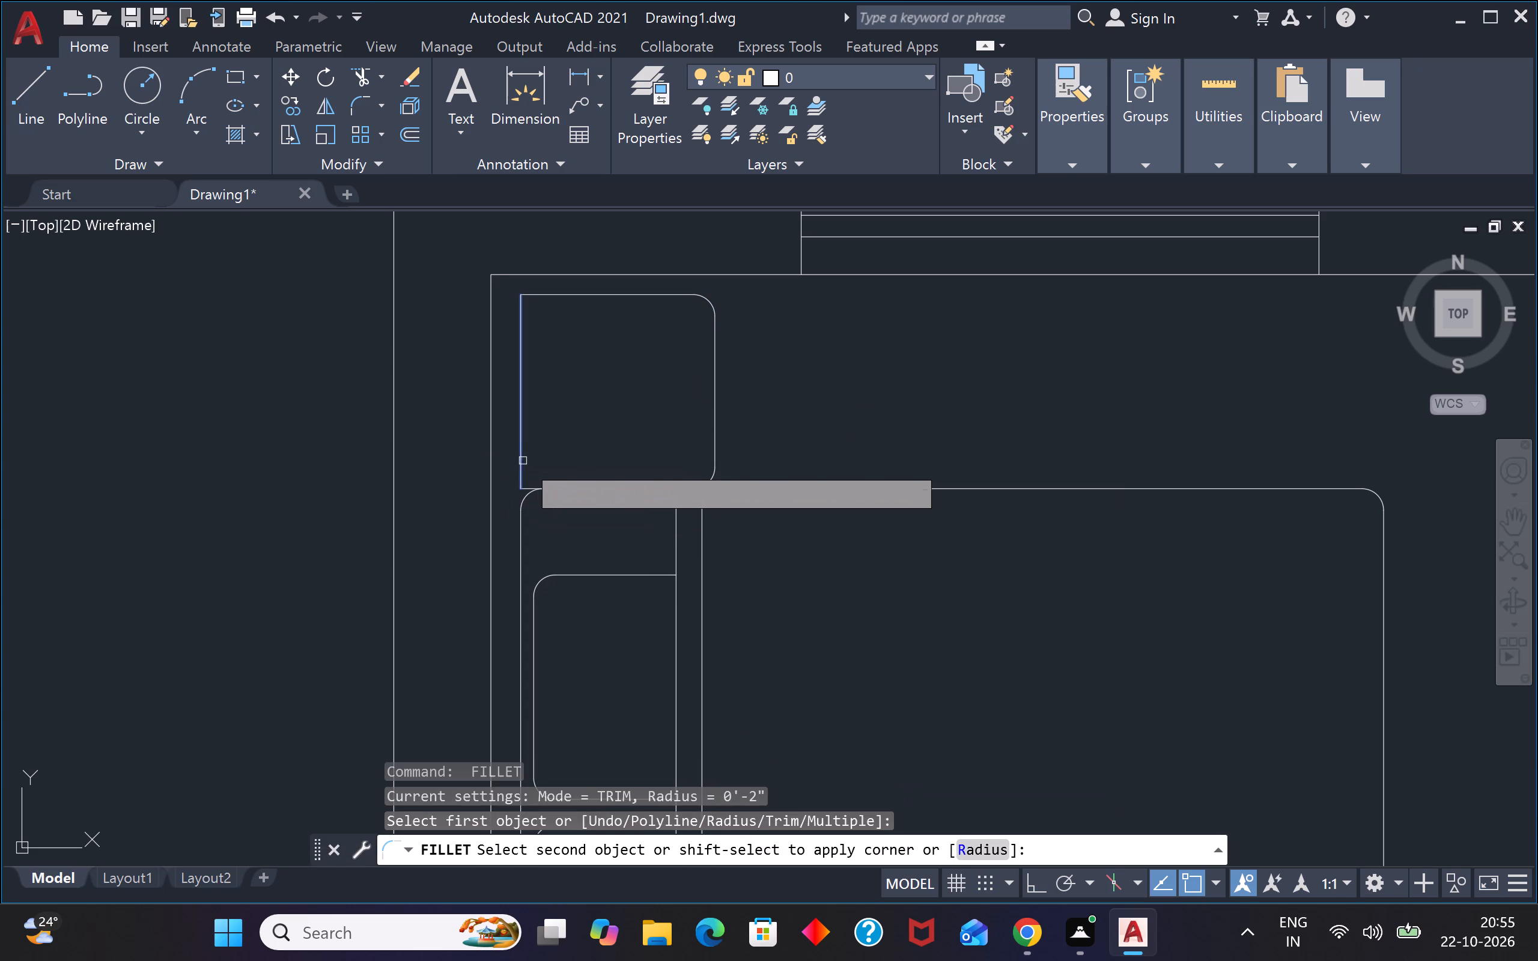
{"action": "left_click", "coordinate": [544, 486]}
{"action": "key", "text": "space"}
{"action": "left_click", "coordinate": [561, 295]}
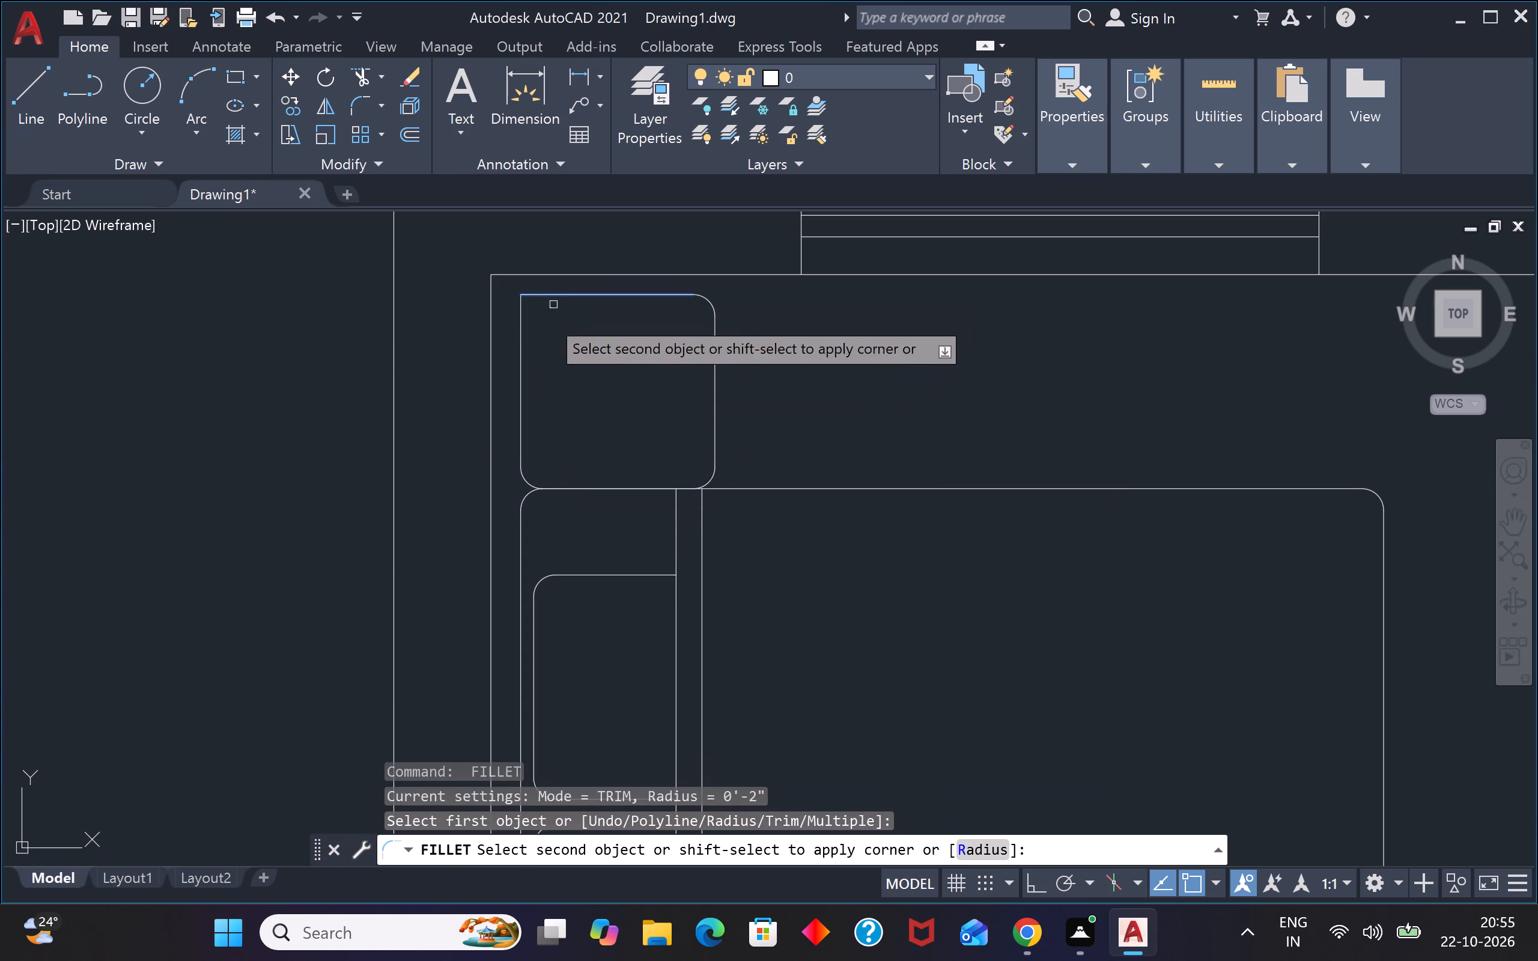
{"action": "left_click", "coordinate": [523, 353]}
Fillet all four corners of the nightstand south of the northwest bedroom's bed with a 2" radius.
{"action": "key", "text": "space"}
{"action": "scroll", "coordinate": [545, 359], "scroll_direction": "down", "scroll_amount": 3}
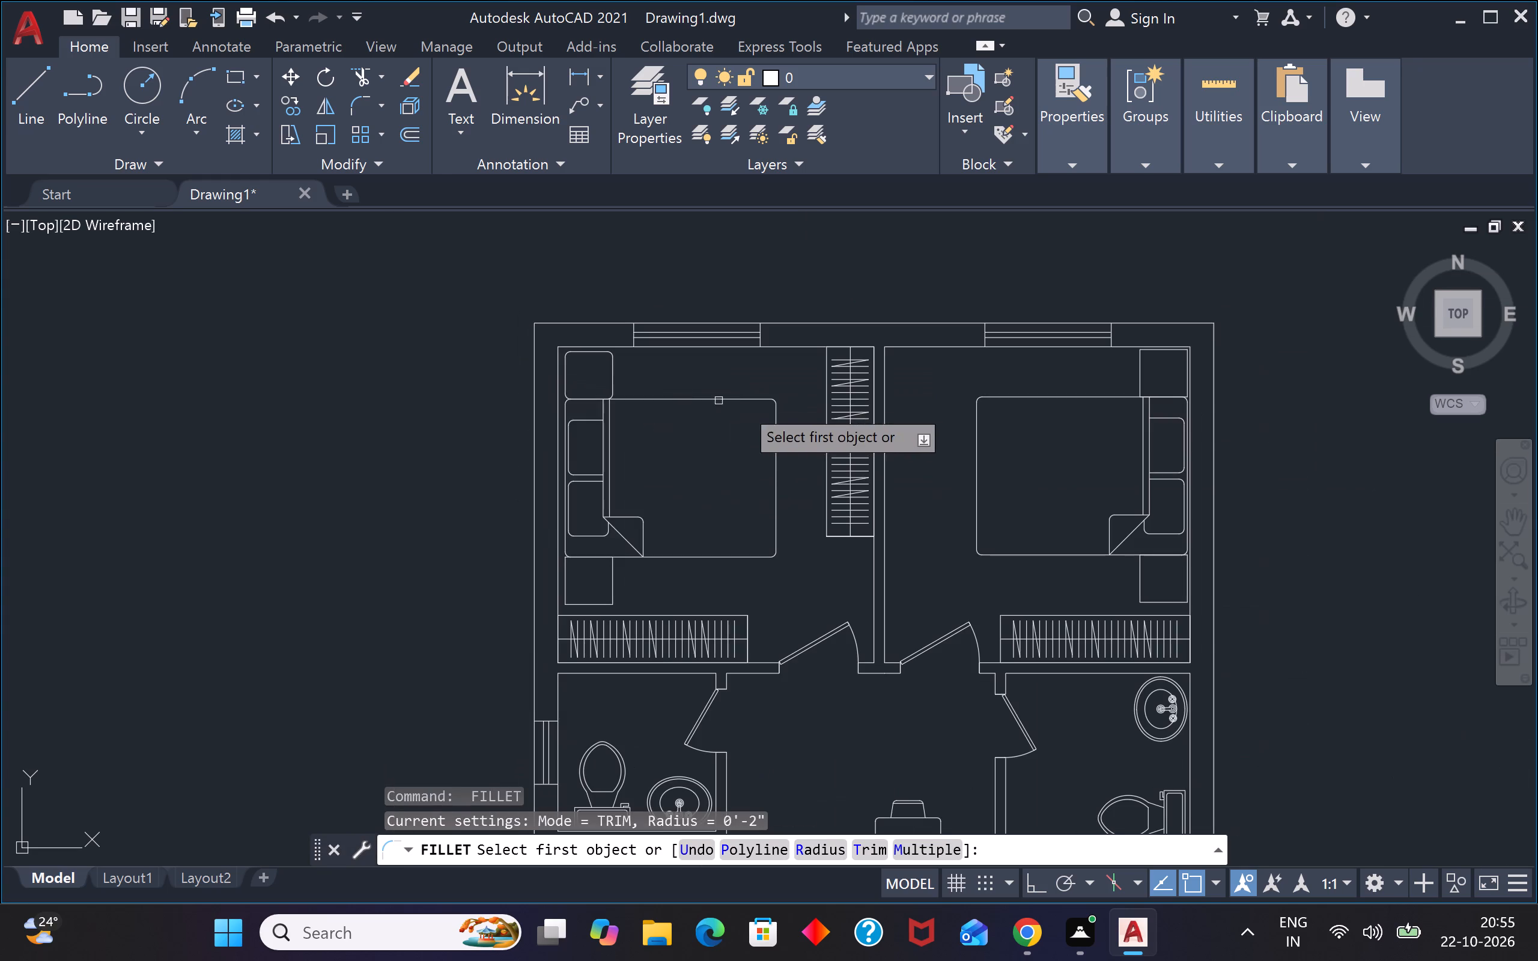
{"action": "scroll", "coordinate": [608, 571], "scroll_direction": "up", "scroll_amount": 3}
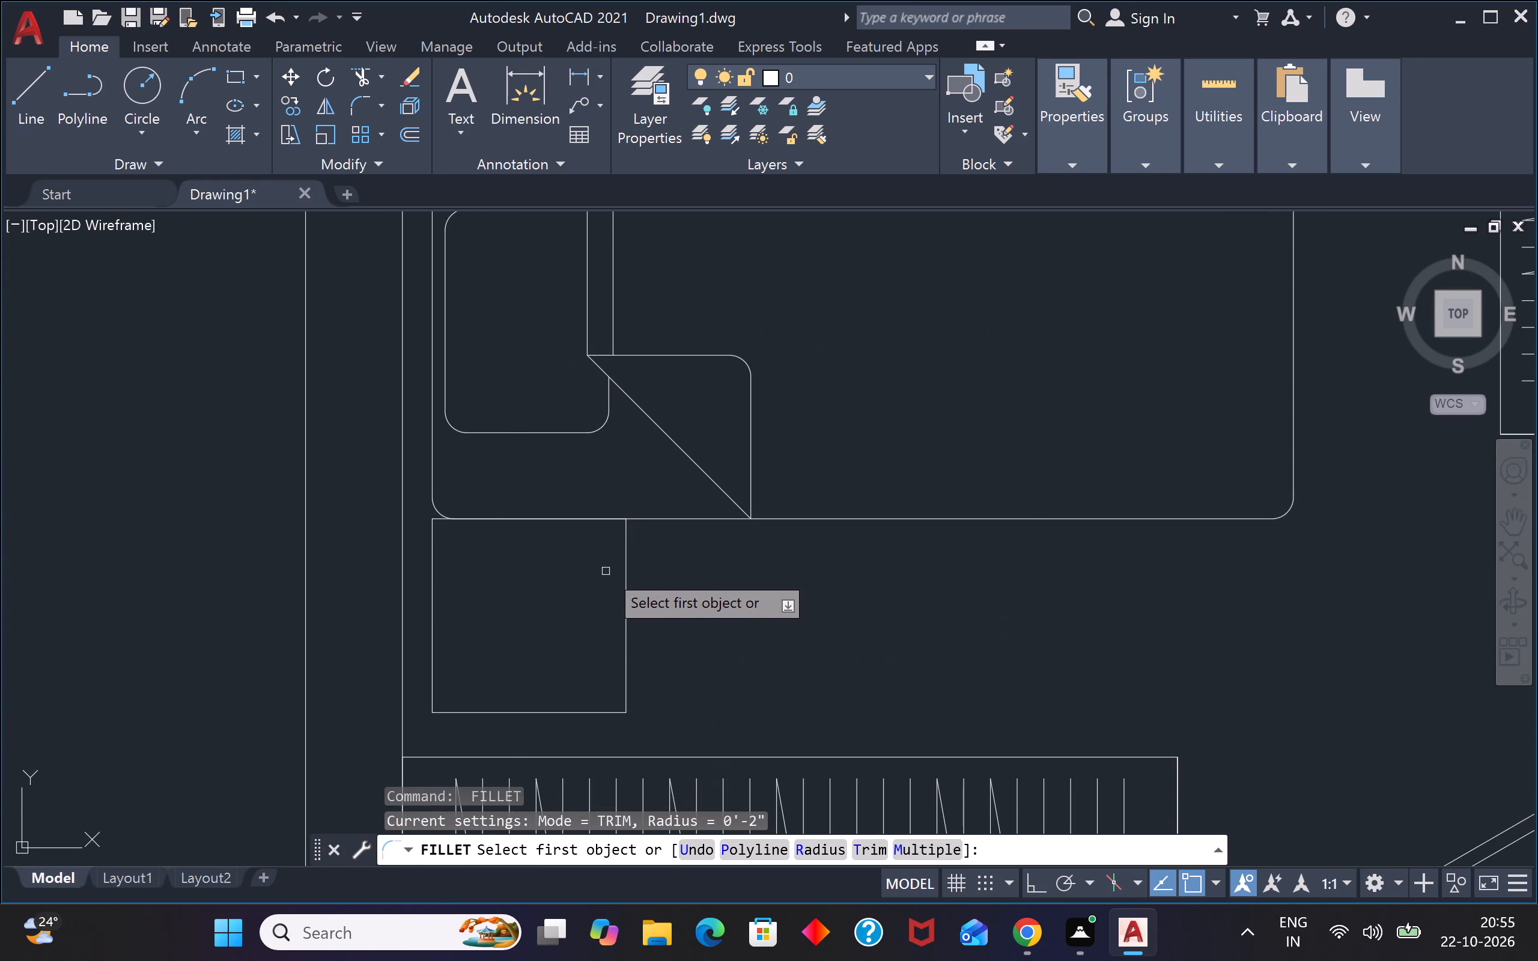
{"action": "left_click", "coordinate": [604, 520]}
{"action": "left_click", "coordinate": [624, 552]}
{"action": "key", "text": "space"}
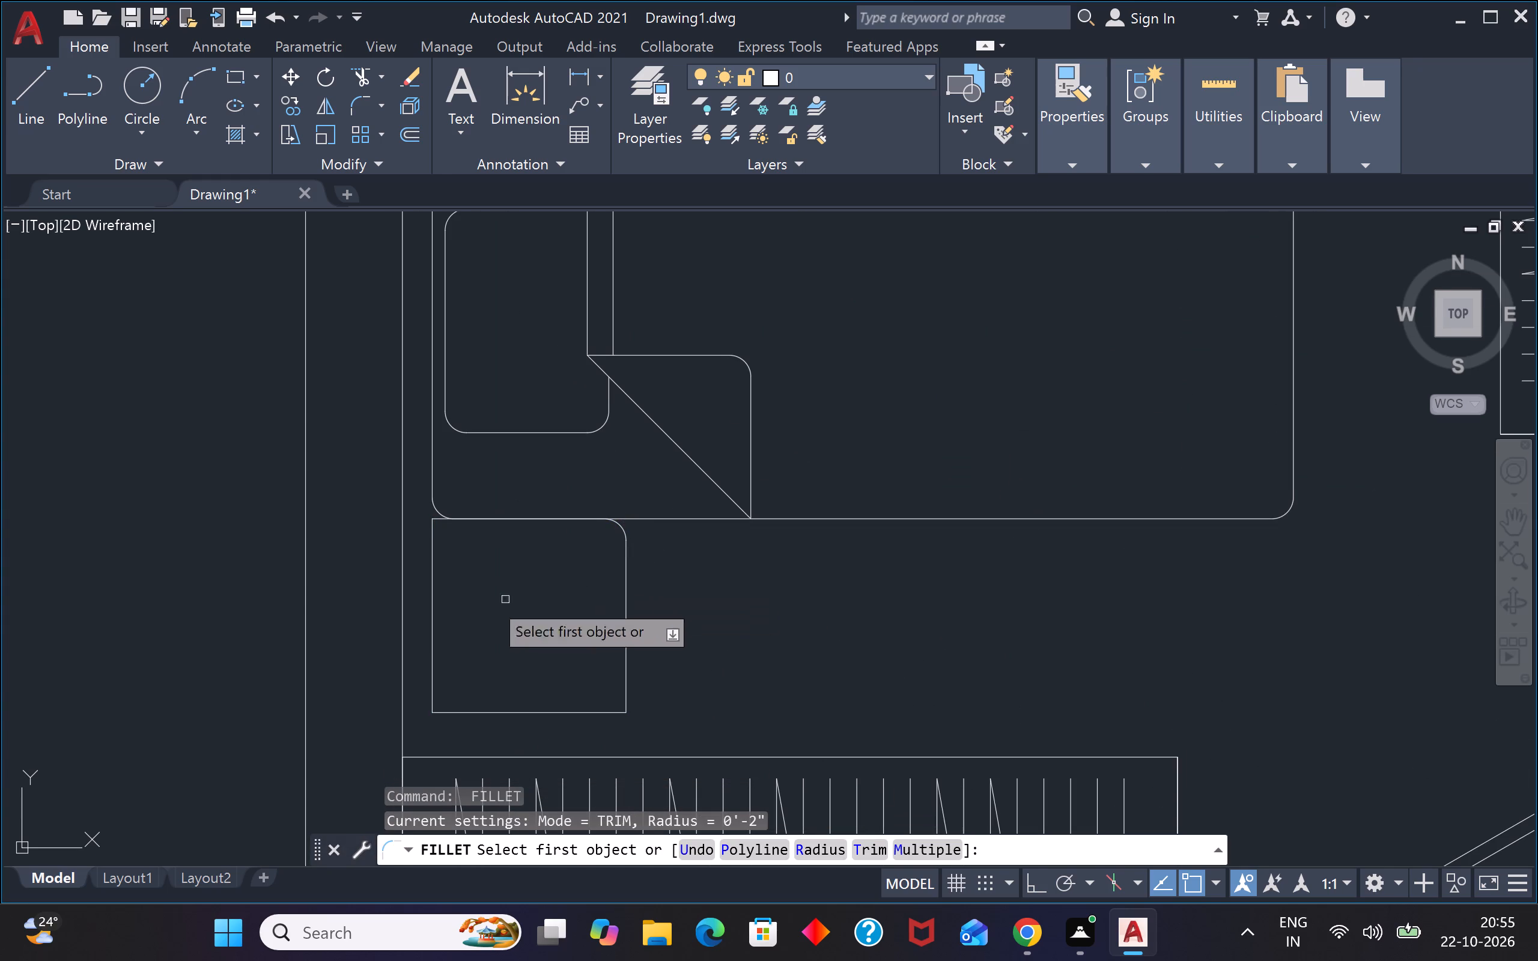
{"action": "left_click", "coordinate": [433, 577]}
{"action": "left_click", "coordinate": [481, 516]}
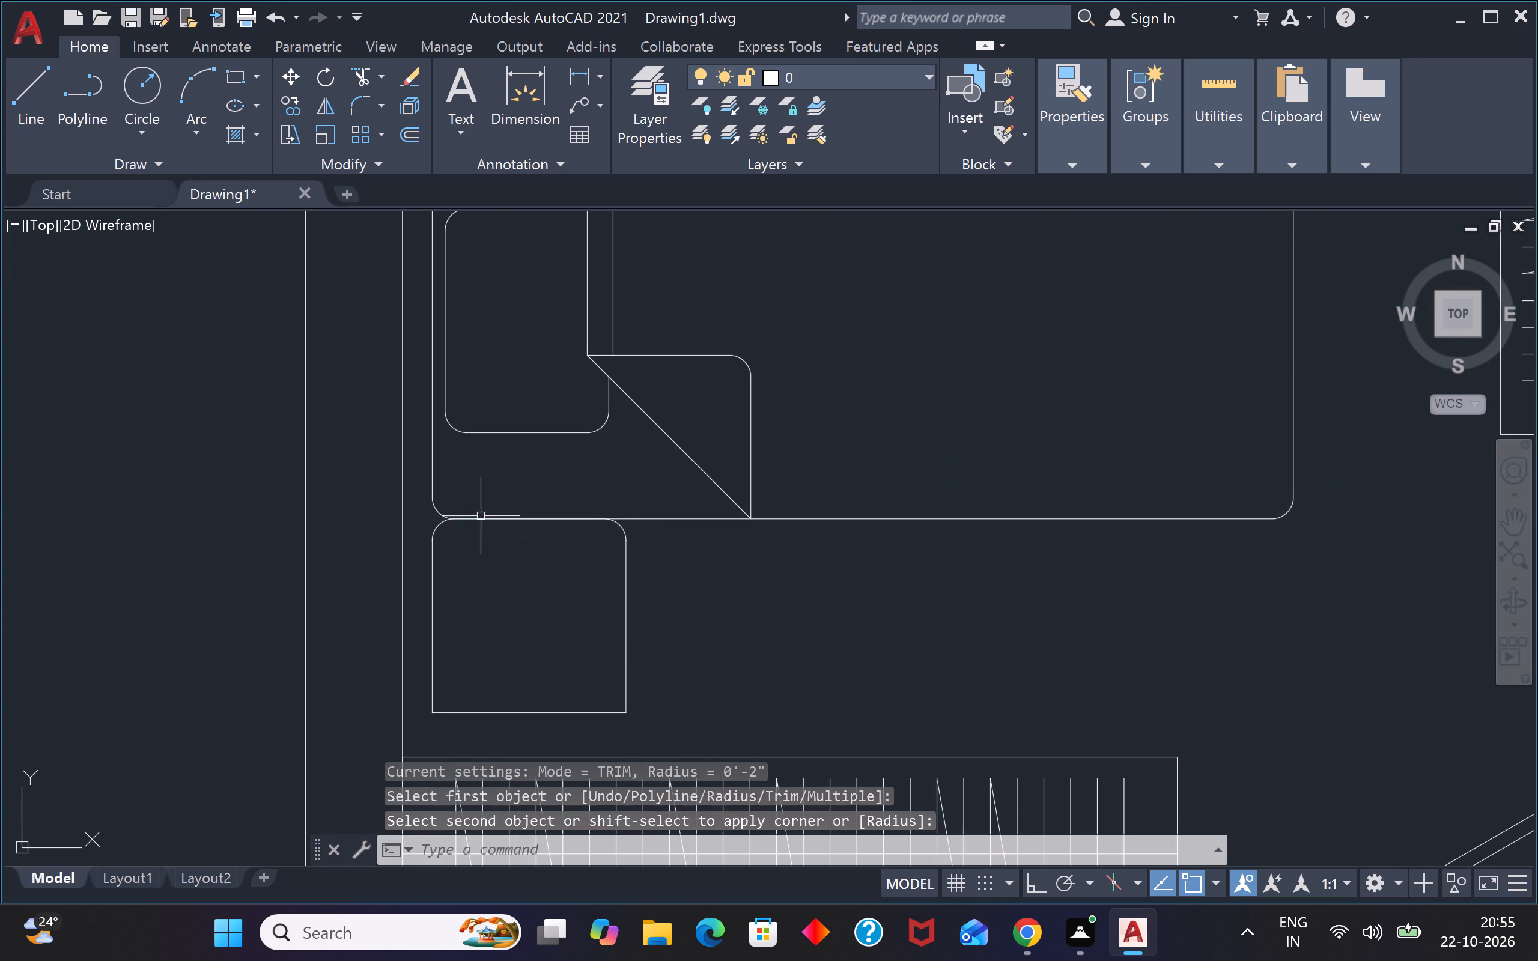
{"action": "key", "text": "space"}
{"action": "left_click", "coordinate": [435, 619]}
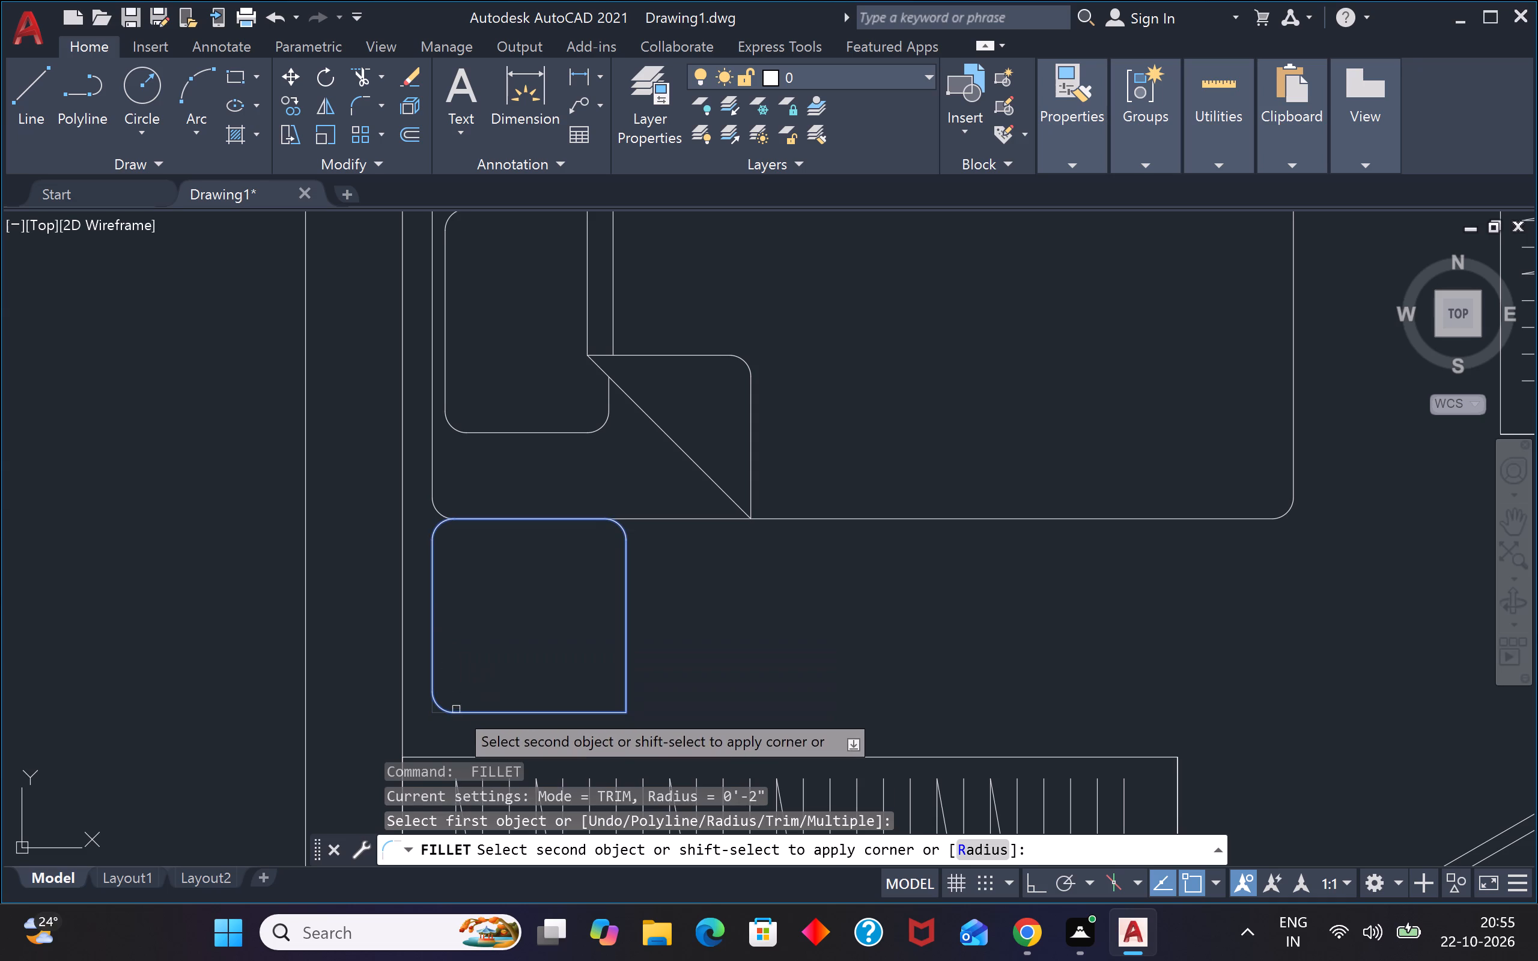
{"action": "left_click", "coordinate": [457, 709]}
{"action": "key", "text": "space"}
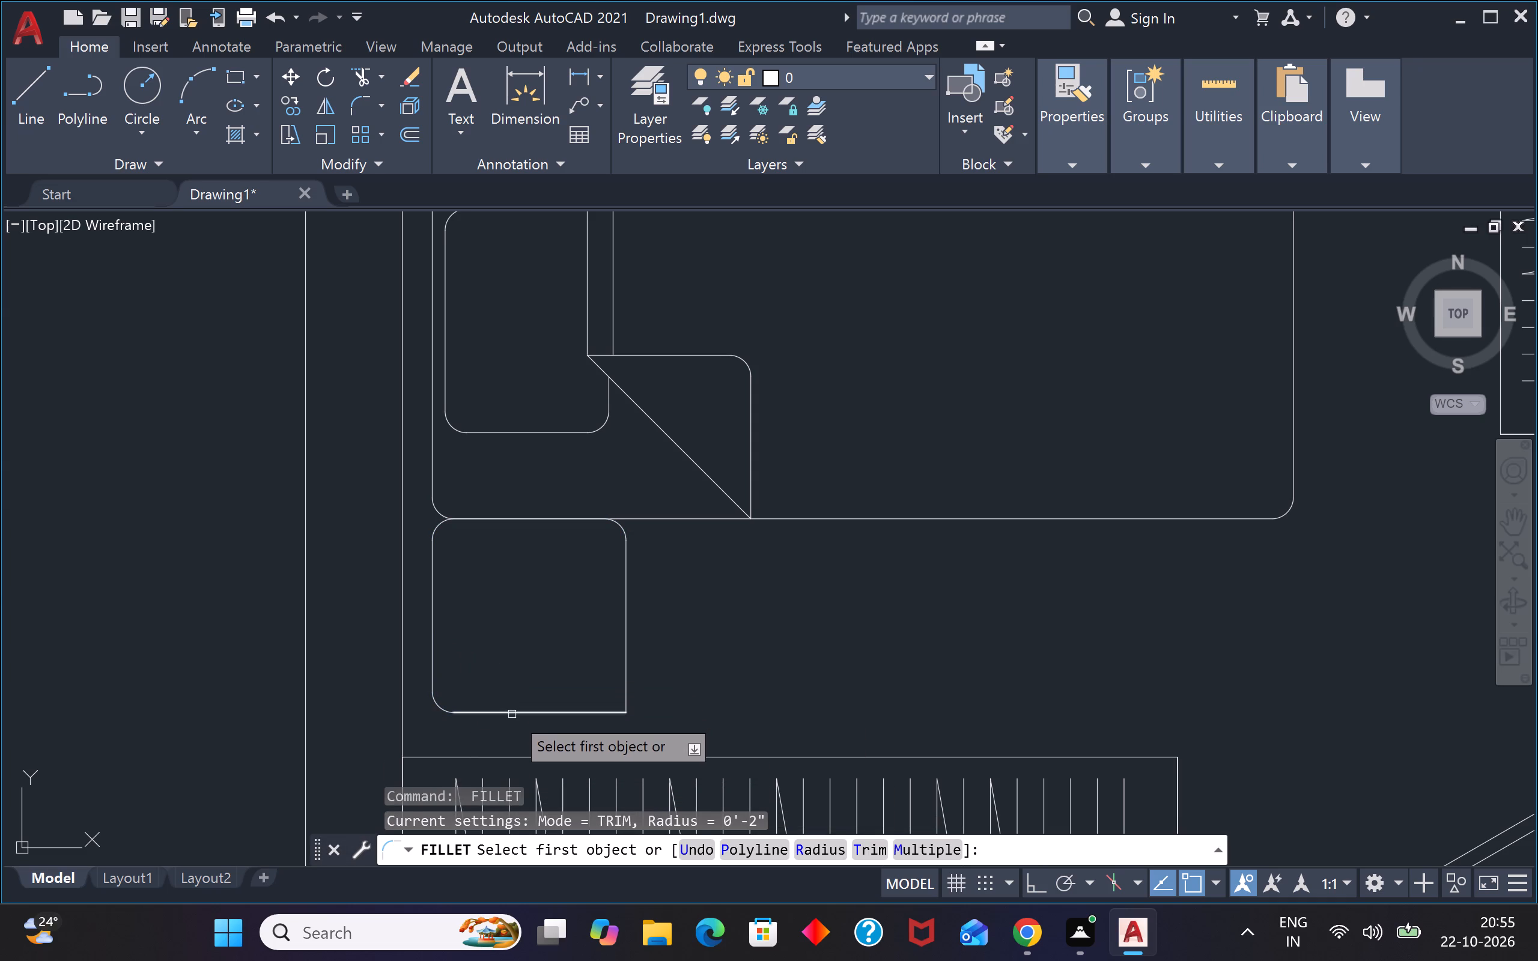
{"action": "left_click", "coordinate": [512, 714]}
{"action": "left_click", "coordinate": [625, 672]}
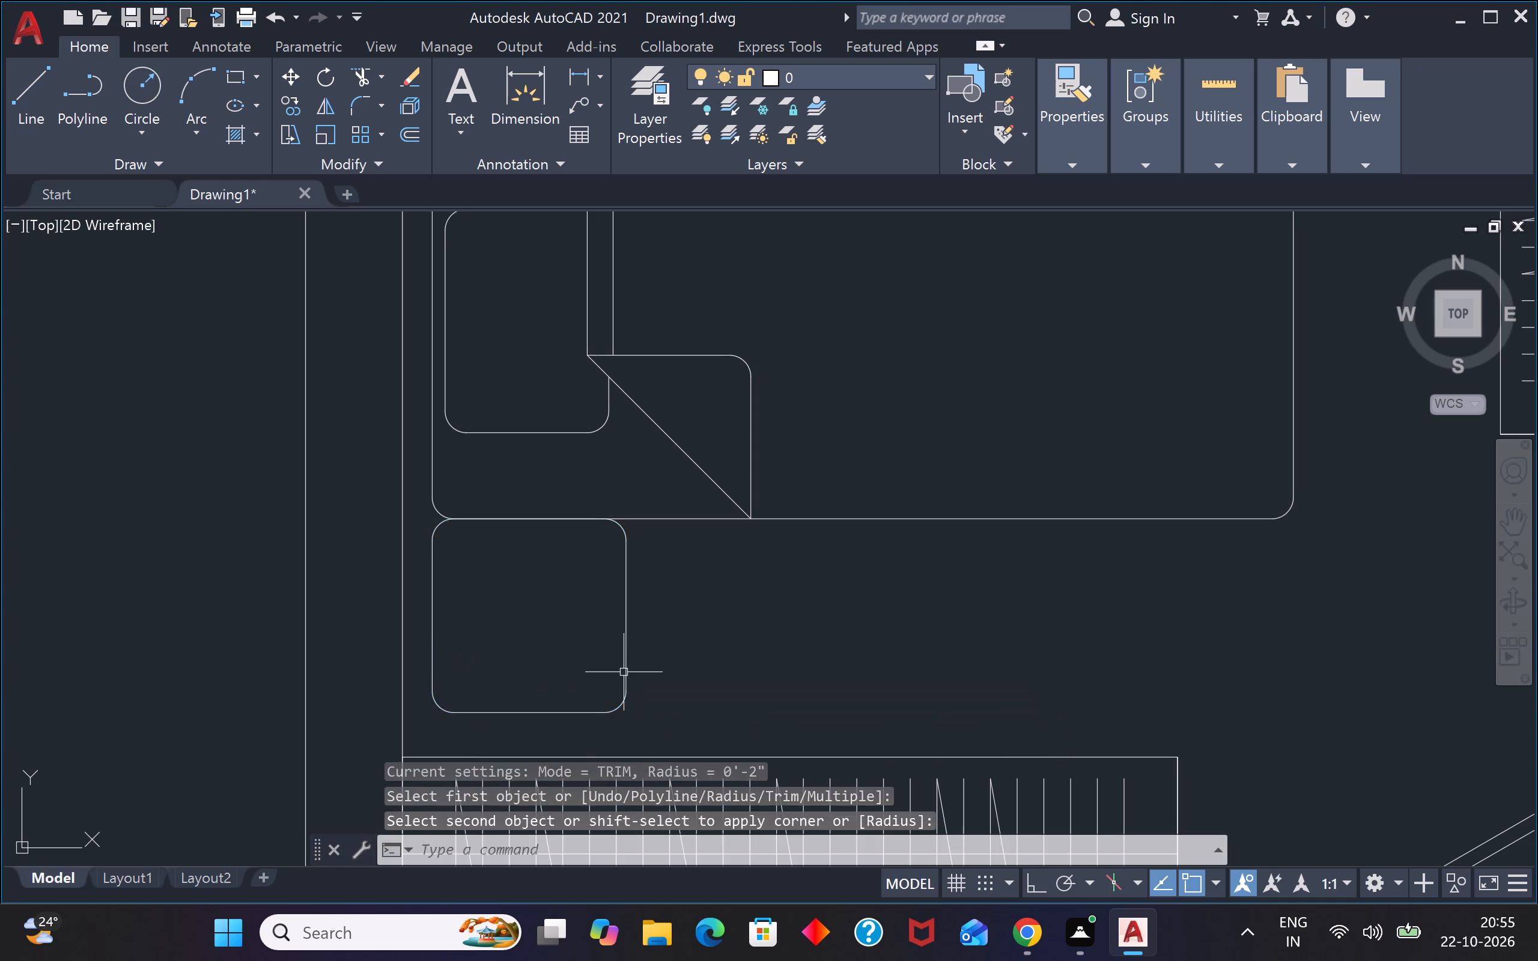
Fillet all four corners of the nightstand north of the northeast bedroom's bed with a 2" radius.
{"action": "key", "text": "space"}
{"action": "scroll", "coordinate": [799, 590], "scroll_direction": "down", "scroll_amount": 4}
{"action": "scroll", "coordinate": [1132, 504], "scroll_direction": "up", "scroll_amount": 3}
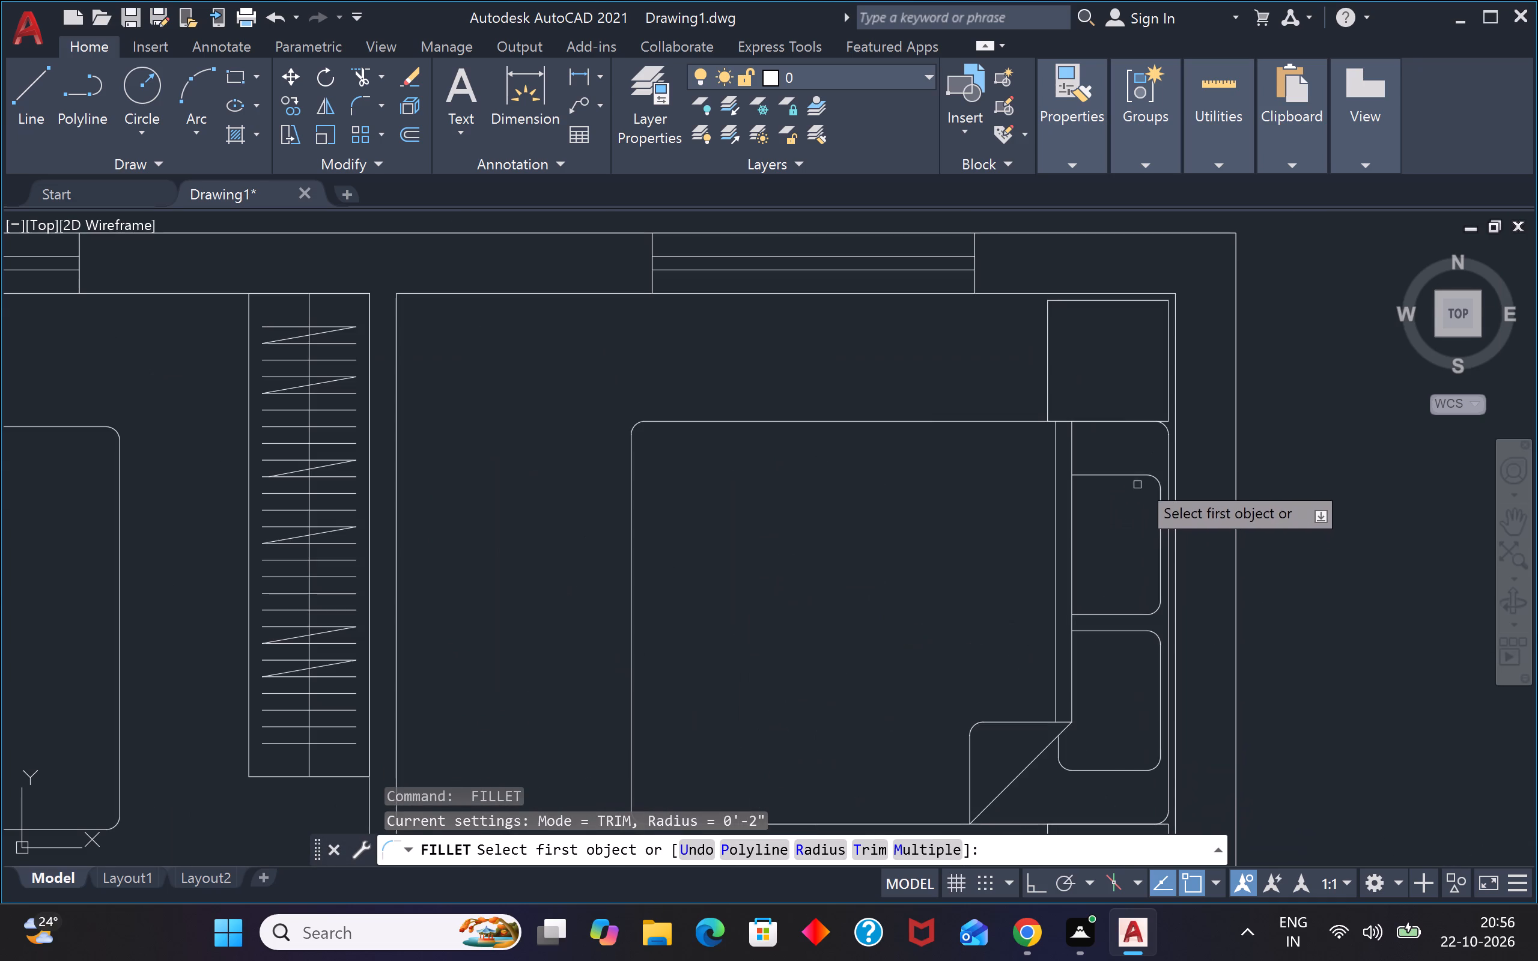
{"action": "scroll", "coordinate": [1122, 419], "scroll_direction": "down", "scroll_amount": 3}
{"action": "scroll", "coordinate": [1107, 345], "scroll_direction": "up", "scroll_amount": 4}
{"action": "left_click", "coordinate": [1132, 566]}
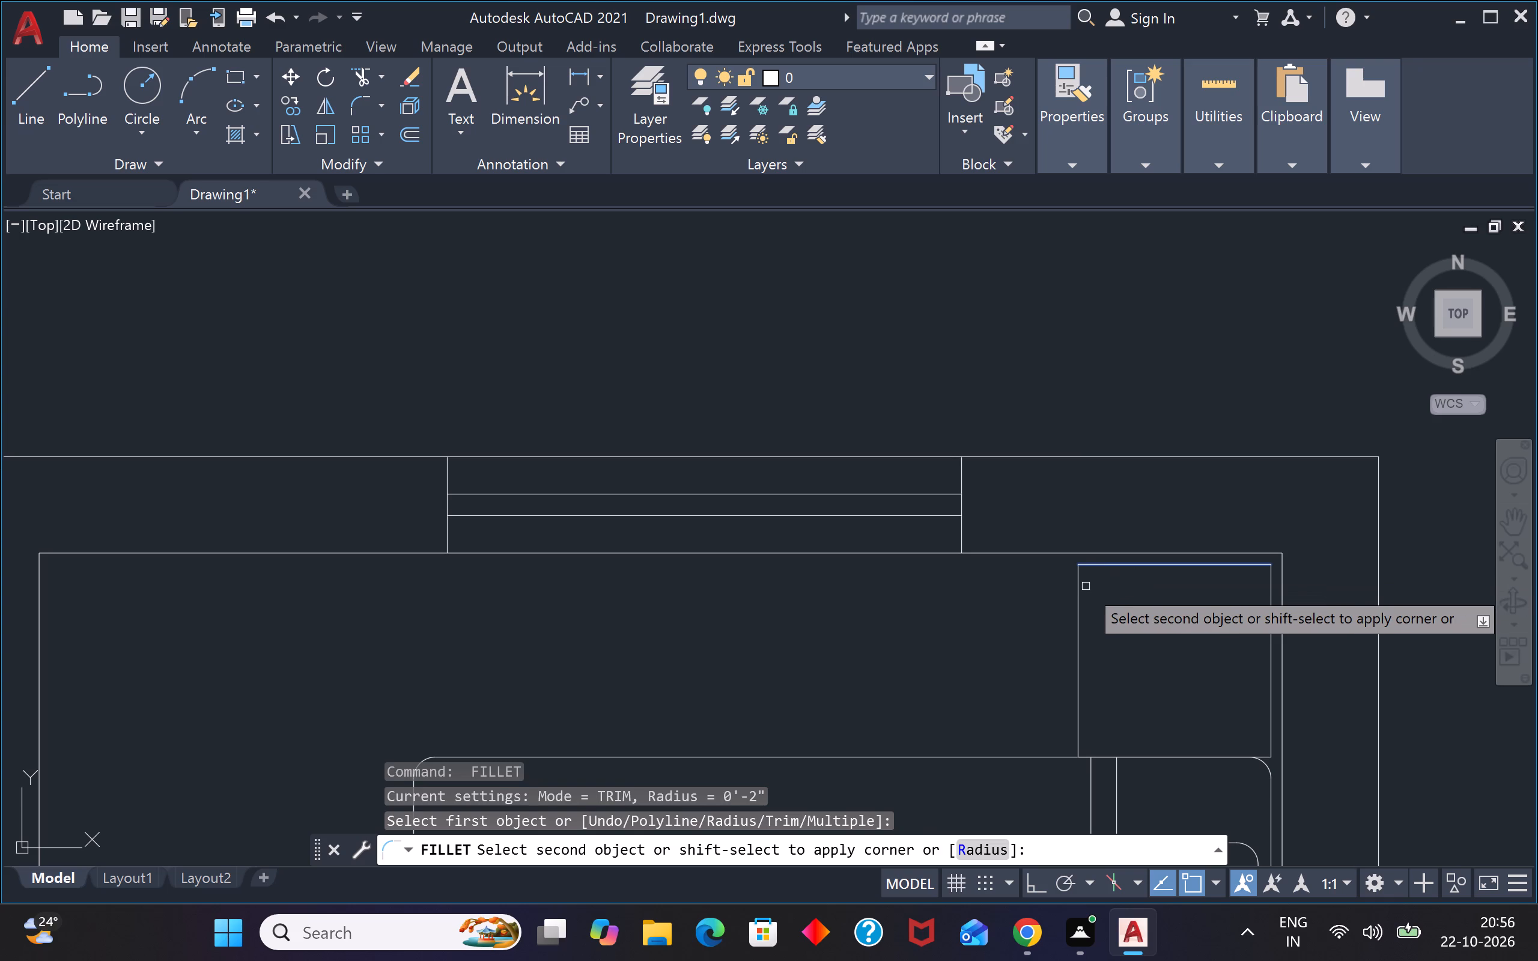
{"action": "left_click", "coordinate": [1077, 592]}
{"action": "key", "text": "space"}
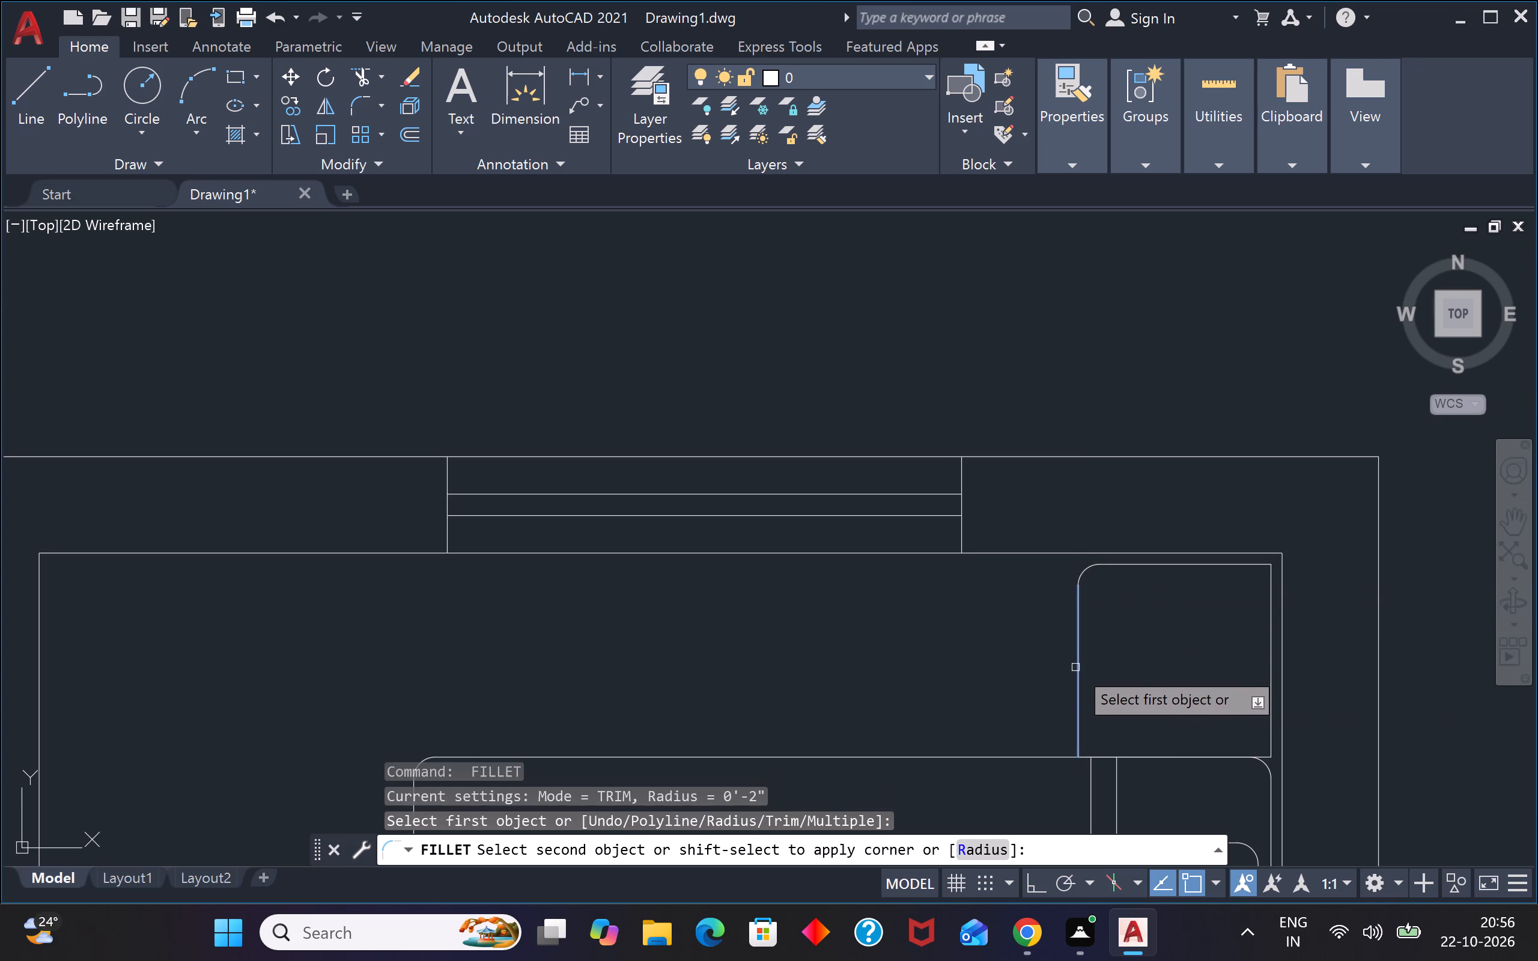
{"action": "left_click", "coordinate": [1075, 667]}
{"action": "left_click", "coordinate": [1136, 757]}
{"action": "key", "text": "space"}
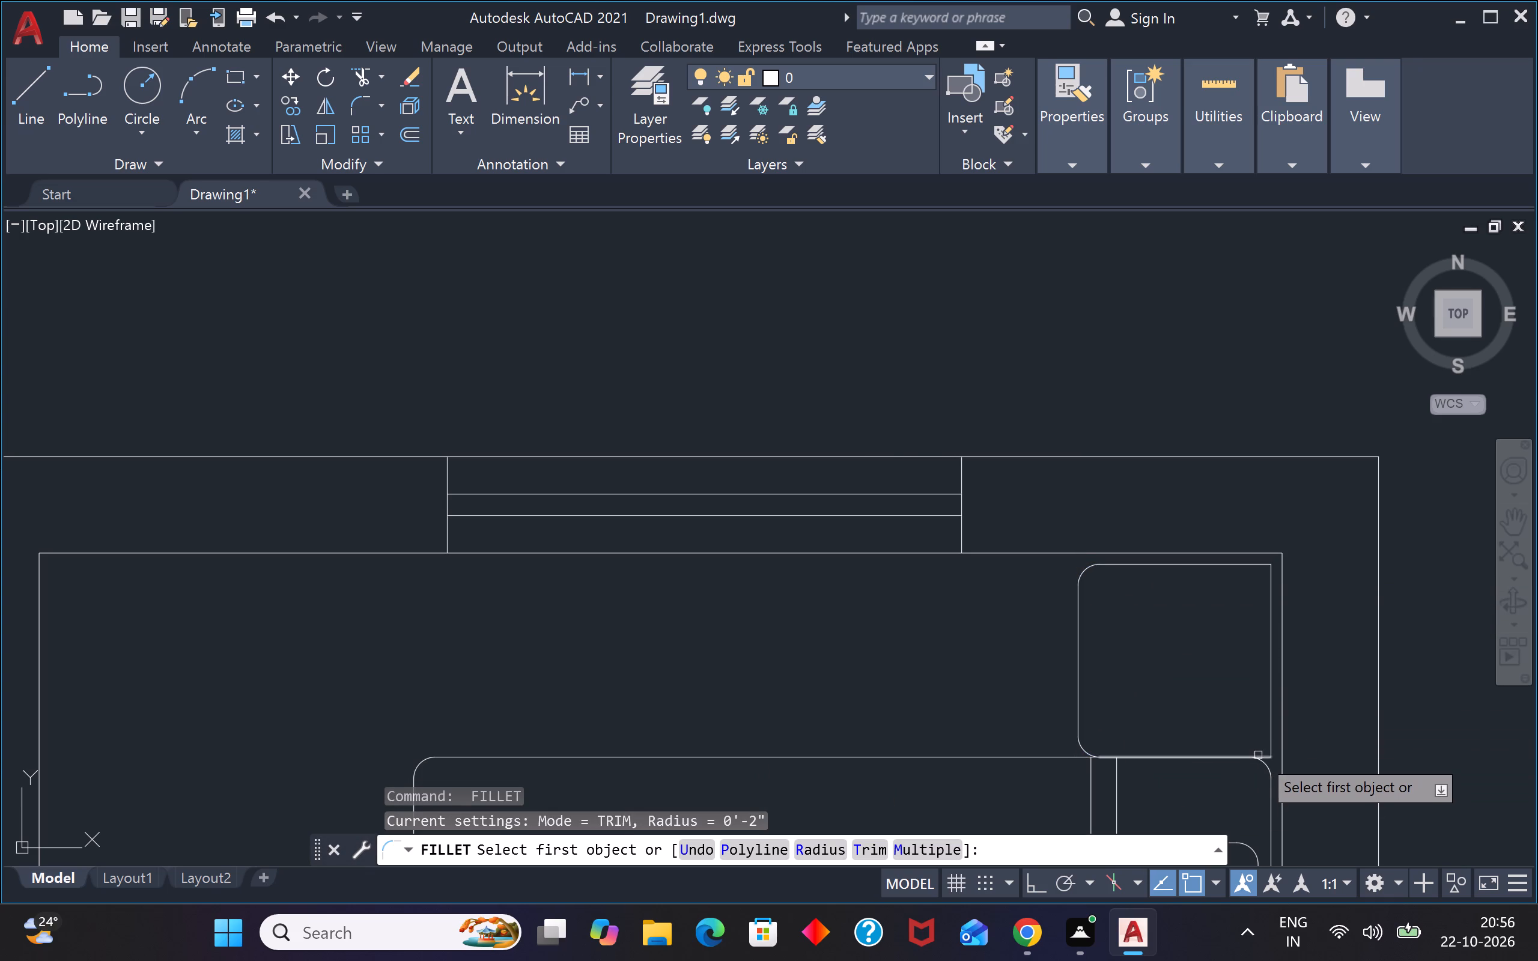
{"action": "left_click", "coordinate": [1274, 738]}
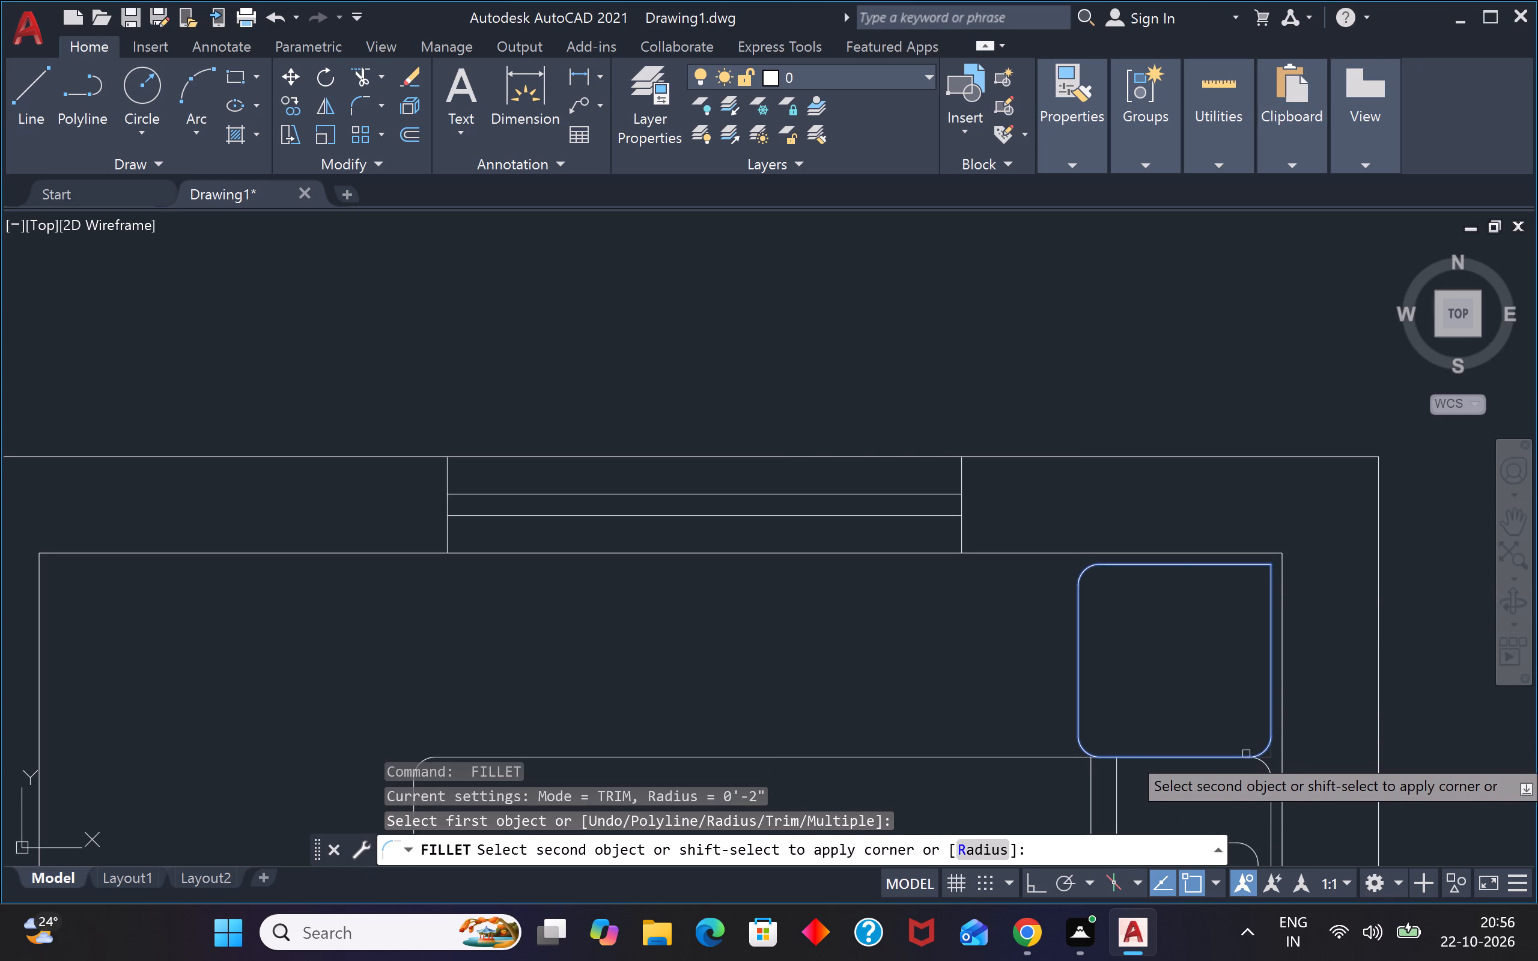
{"action": "left_click", "coordinate": [1239, 756]}
{"action": "key", "text": "space"}
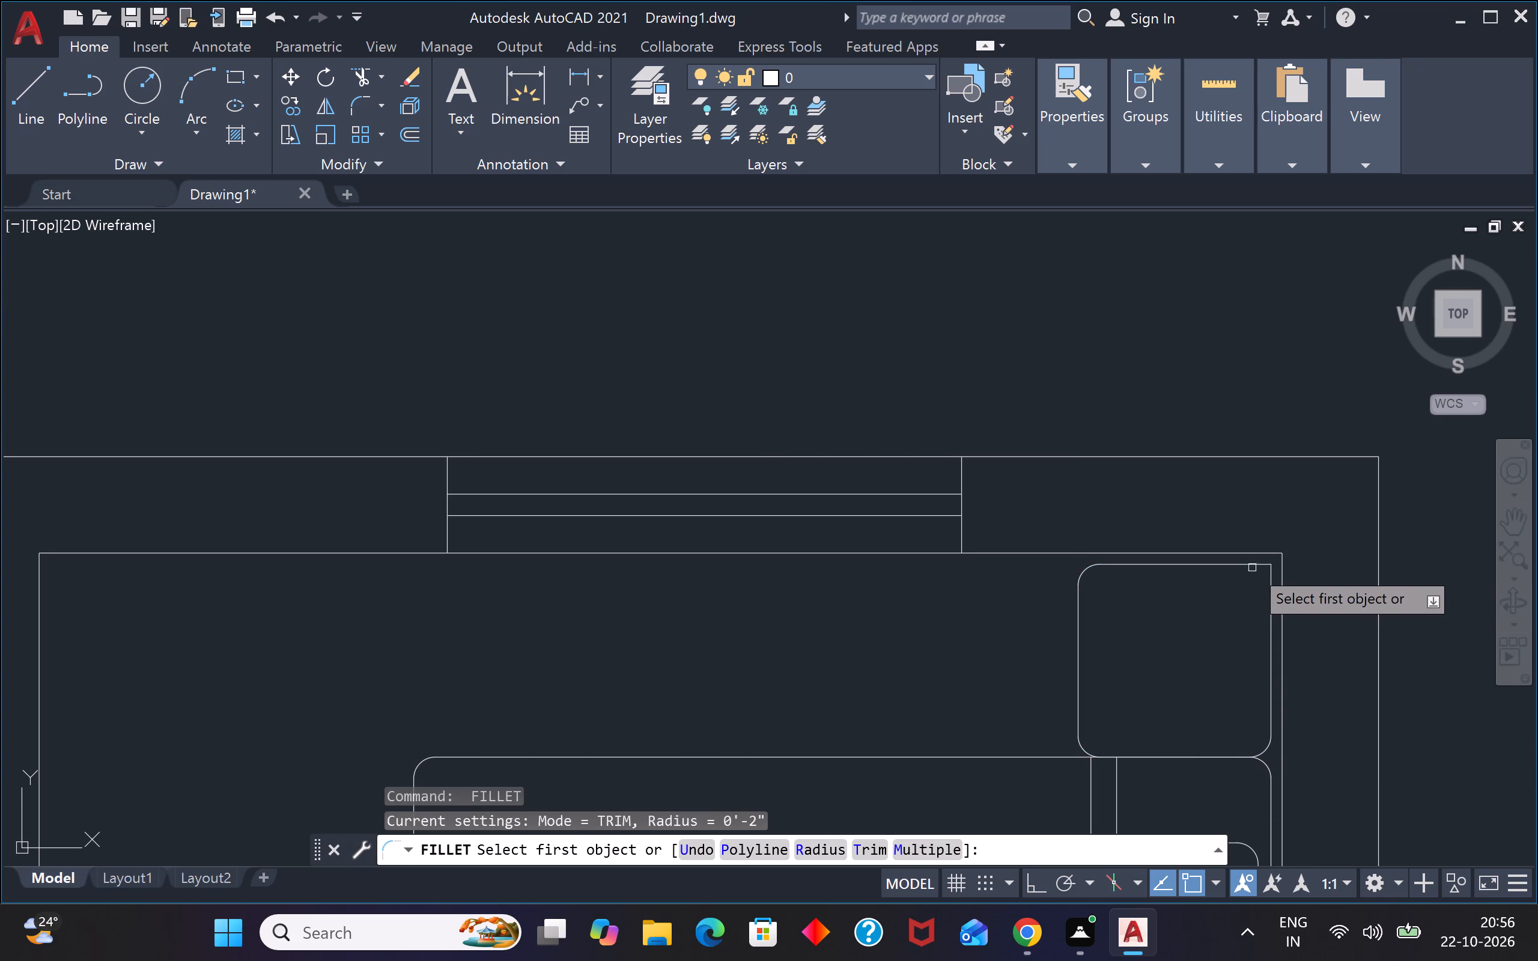
{"action": "left_click", "coordinate": [1251, 565]}
{"action": "left_click", "coordinate": [1272, 598]}
Fillet all four corners of the nightstand south of the northeast bedroom's bed with a 2" radius.
{"action": "scroll", "coordinate": [1269, 597], "scroll_direction": "down", "scroll_amount": 5}
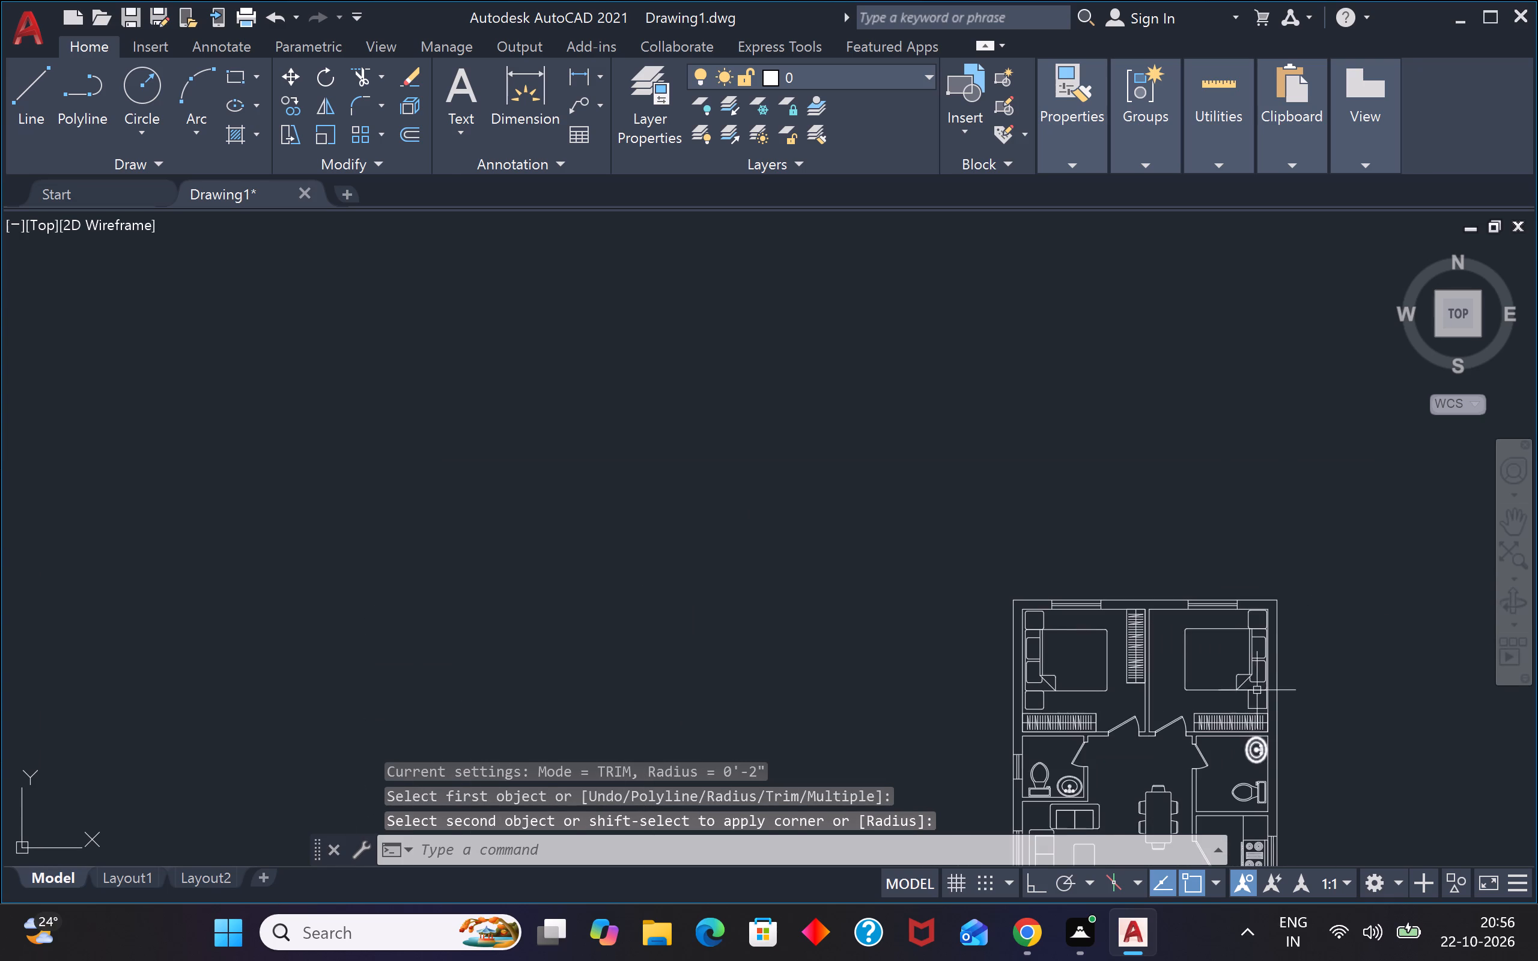
{"action": "scroll", "coordinate": [1257, 685], "scroll_direction": "up", "scroll_amount": 4}
{"action": "scroll", "coordinate": [1253, 705], "scroll_direction": "down", "scroll_amount": 2}
{"action": "scroll", "coordinate": [1247, 770], "scroll_direction": "up", "scroll_amount": 3}
{"action": "key", "text": "space"}
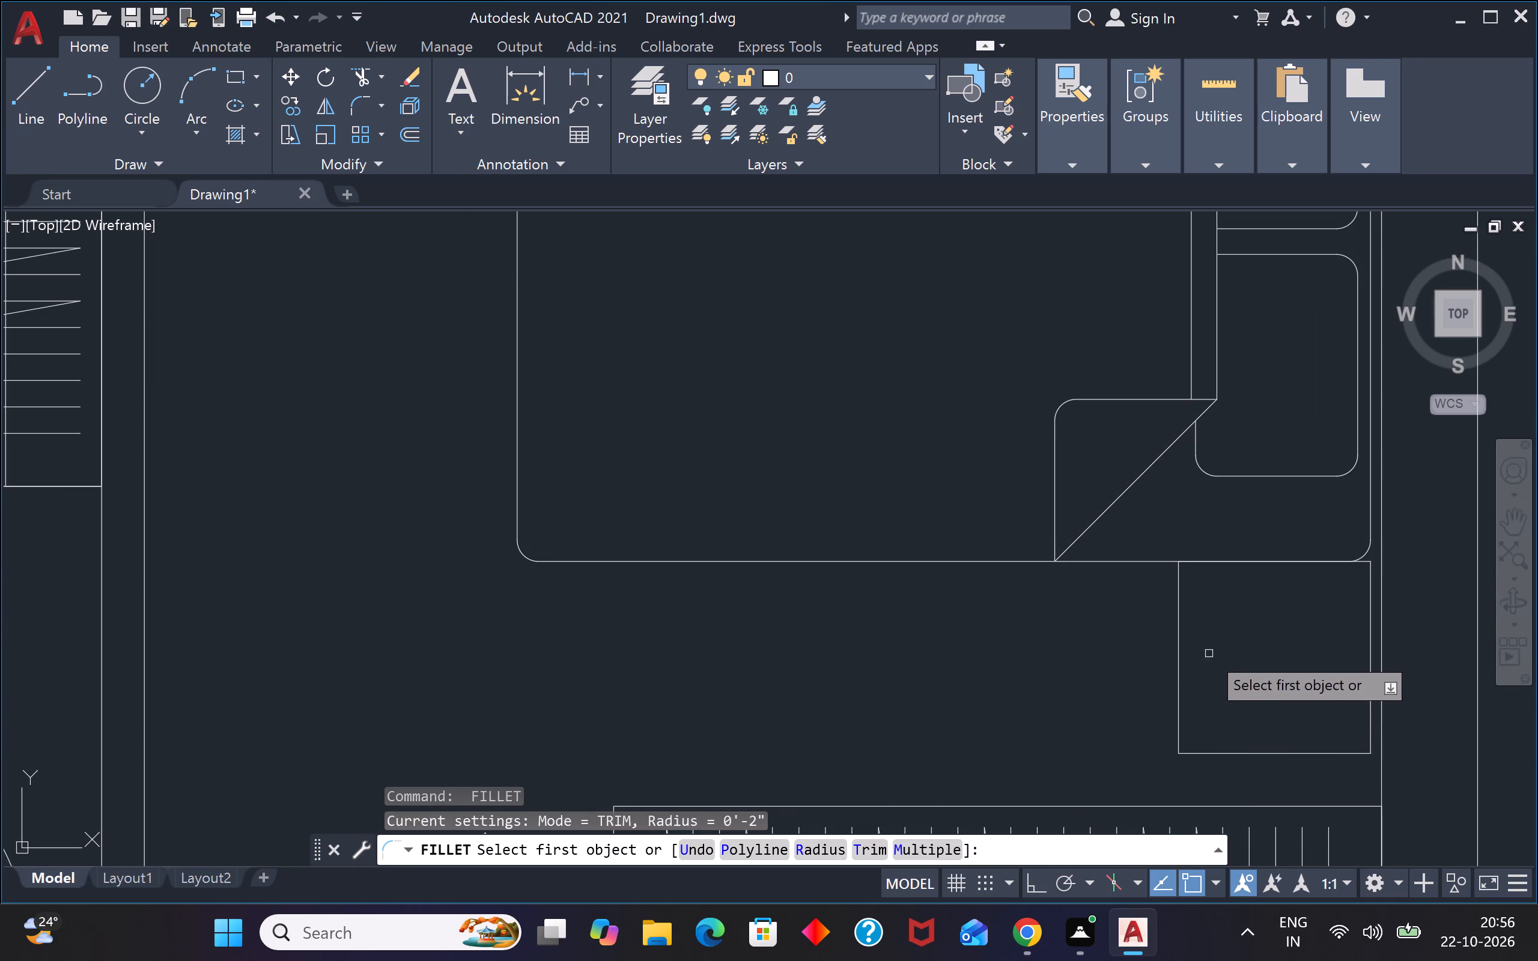
{"action": "left_click", "coordinate": [1184, 647]}
{"action": "left_click", "coordinate": [1178, 647]}
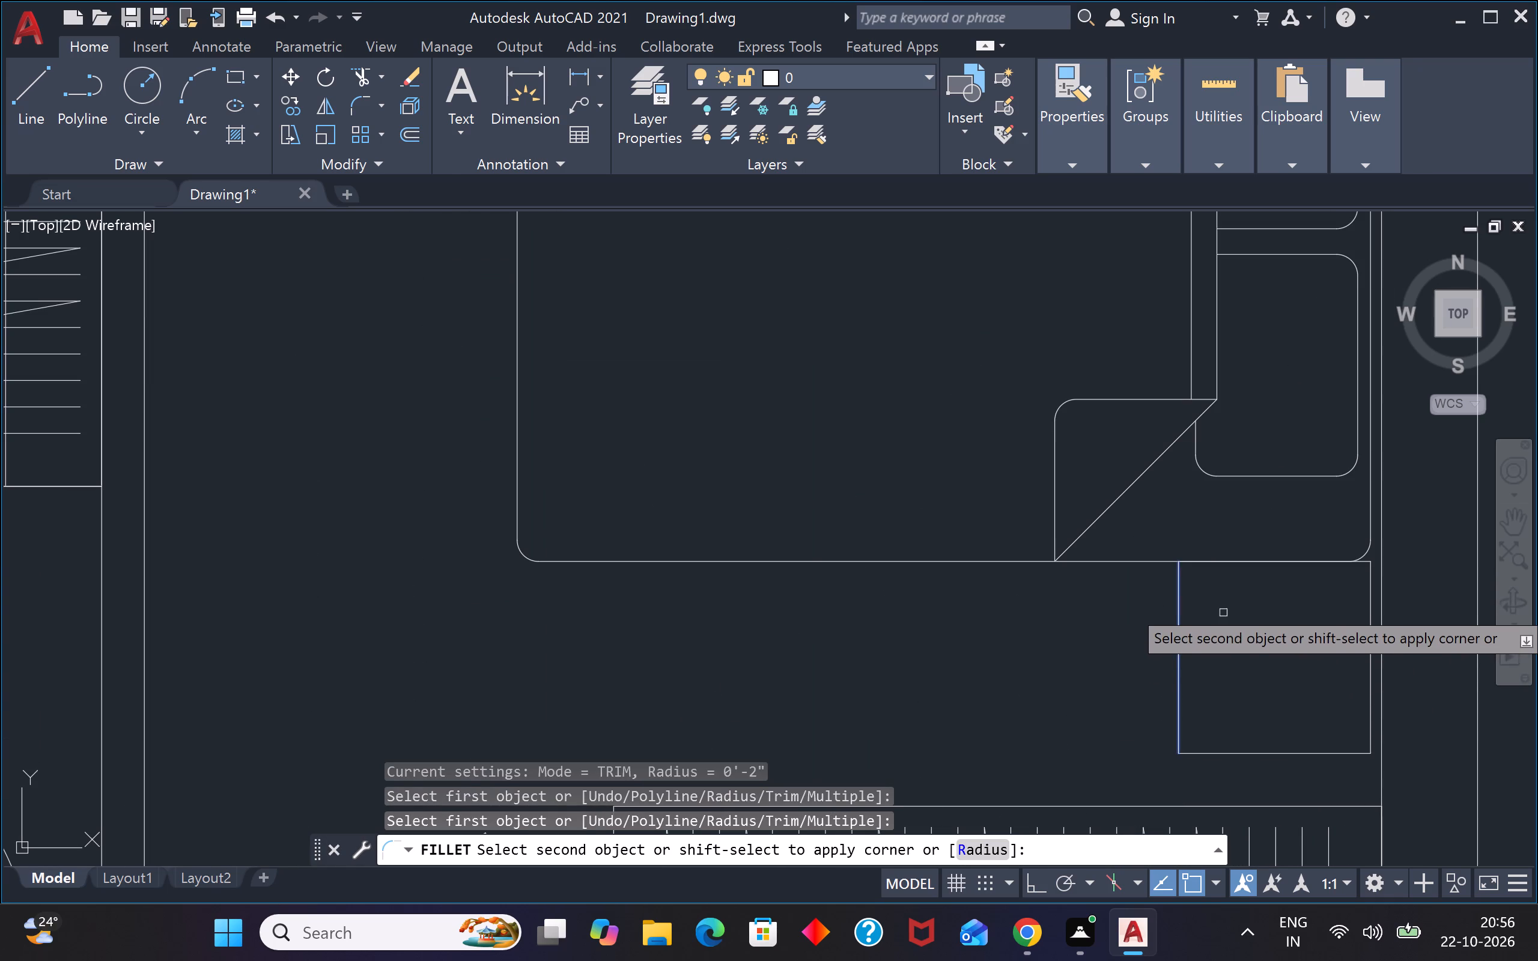
{"action": "left_click", "coordinate": [1245, 563]}
{"action": "key", "text": "space"}
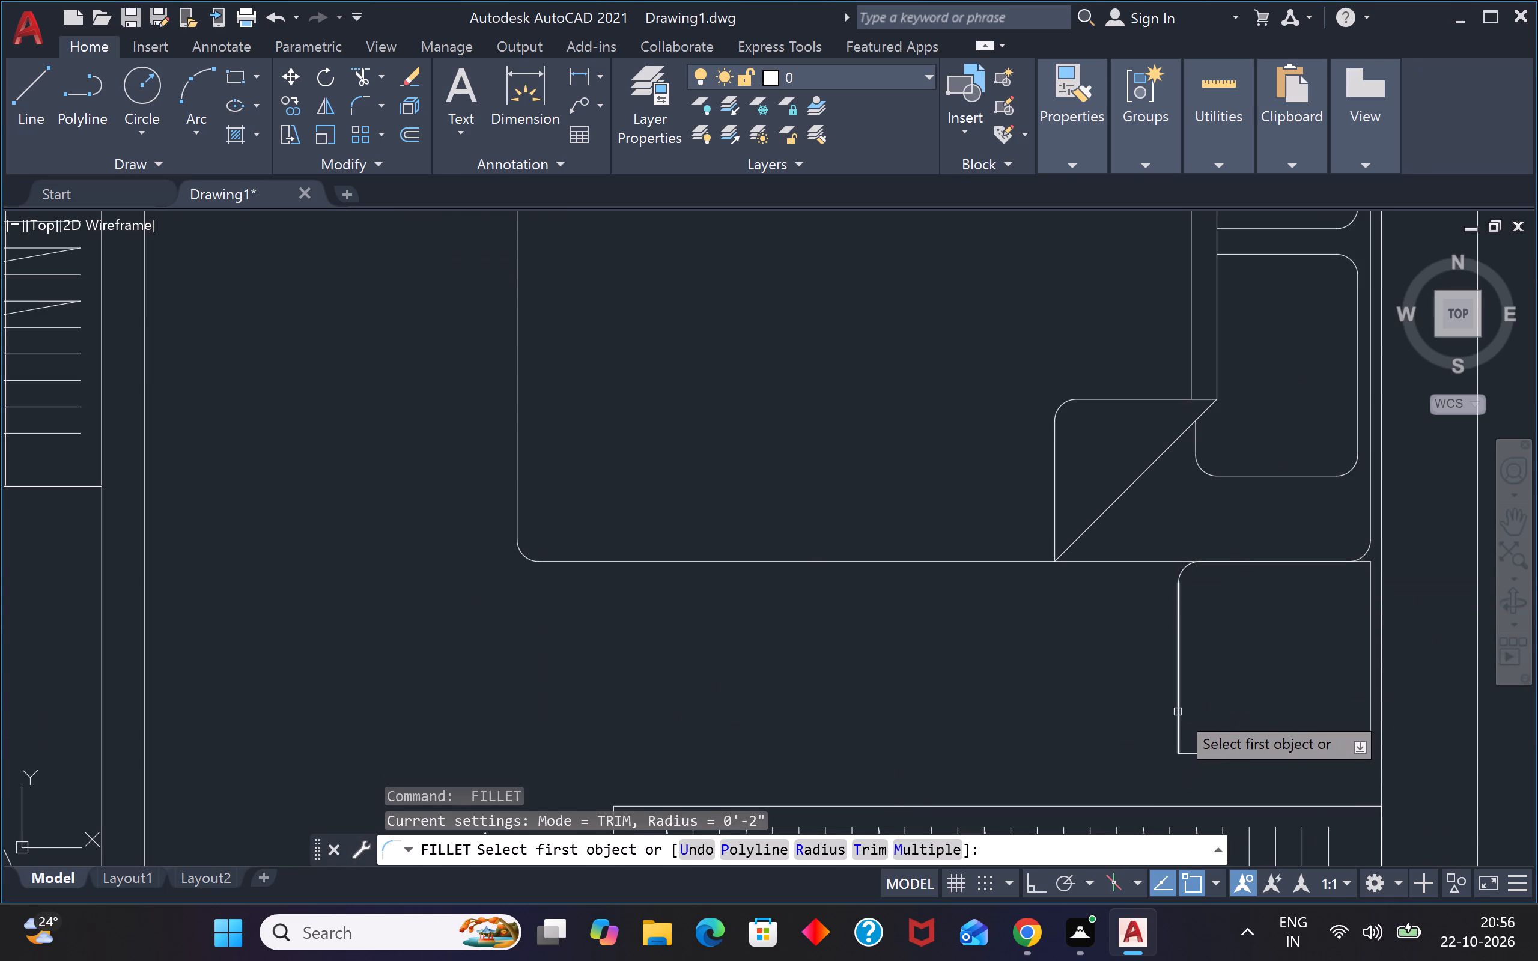
{"action": "left_click", "coordinate": [1177, 711]}
{"action": "left_click", "coordinate": [1203, 754]}
{"action": "key", "text": "space"}
{"action": "left_click", "coordinate": [1341, 754]}
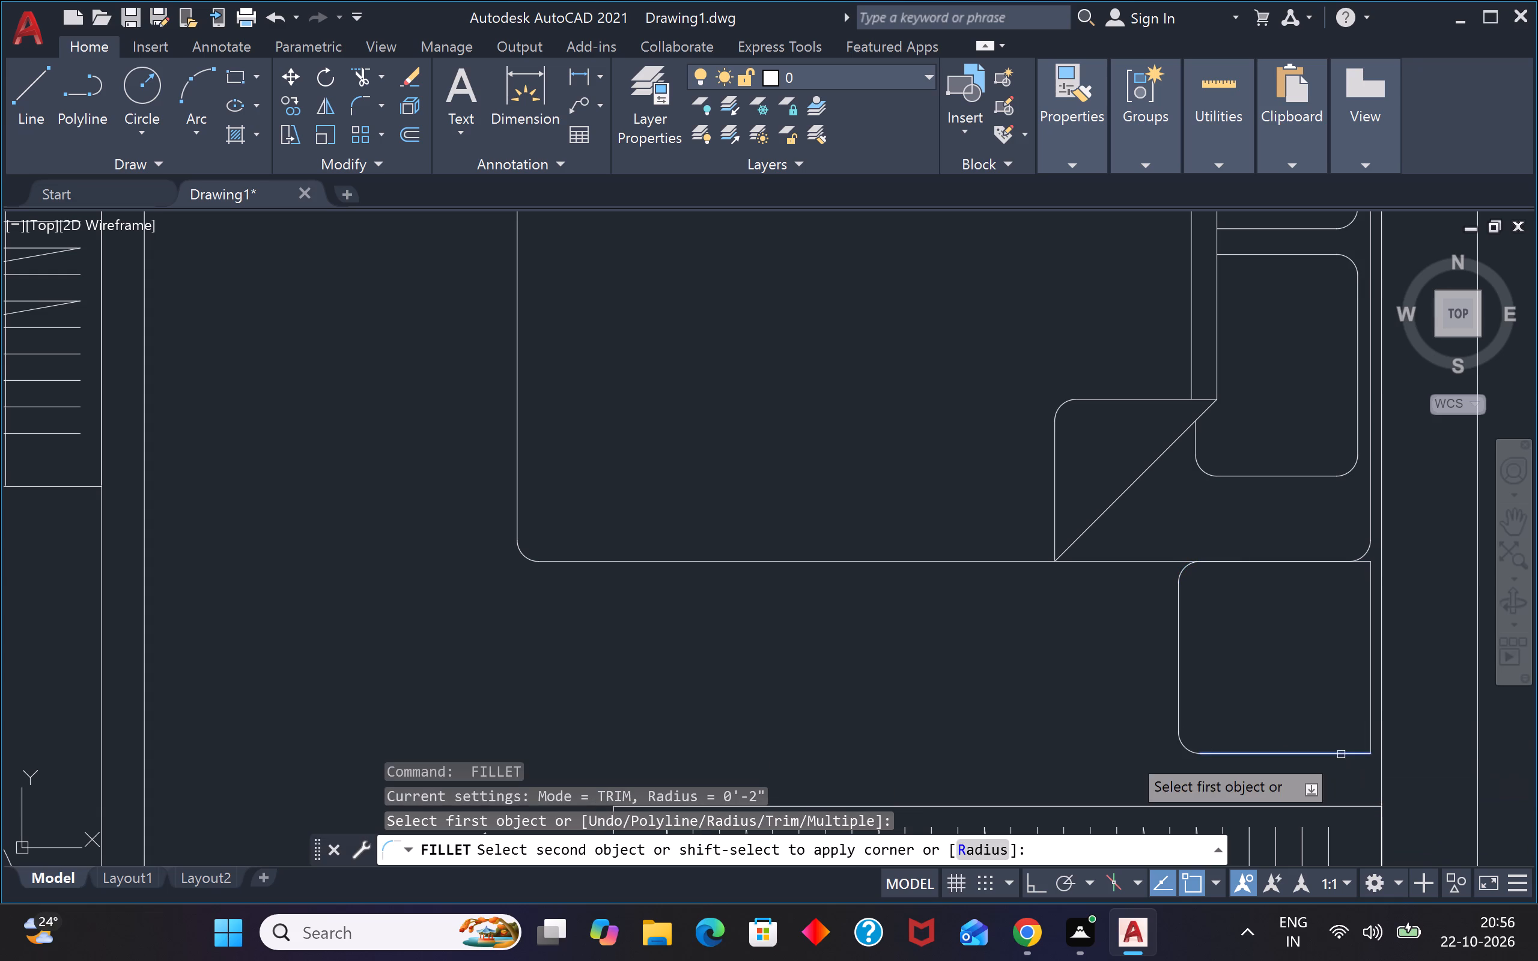
{"action": "left_click", "coordinate": [1370, 728]}
{"action": "key", "text": "space"}
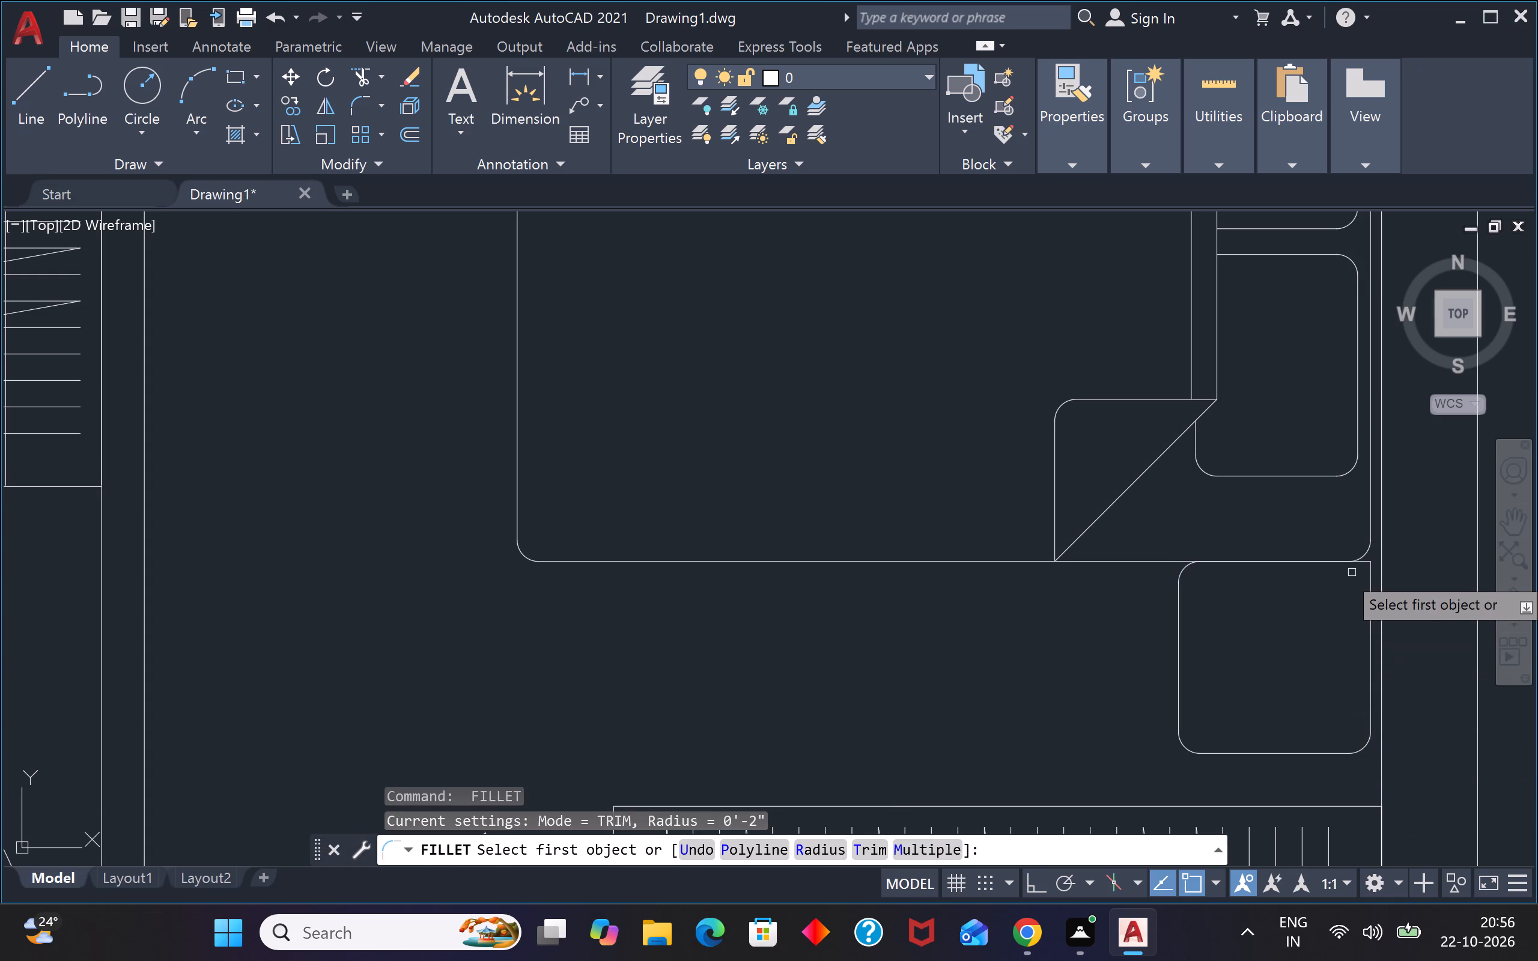
{"action": "left_click", "coordinate": [1350, 564]}
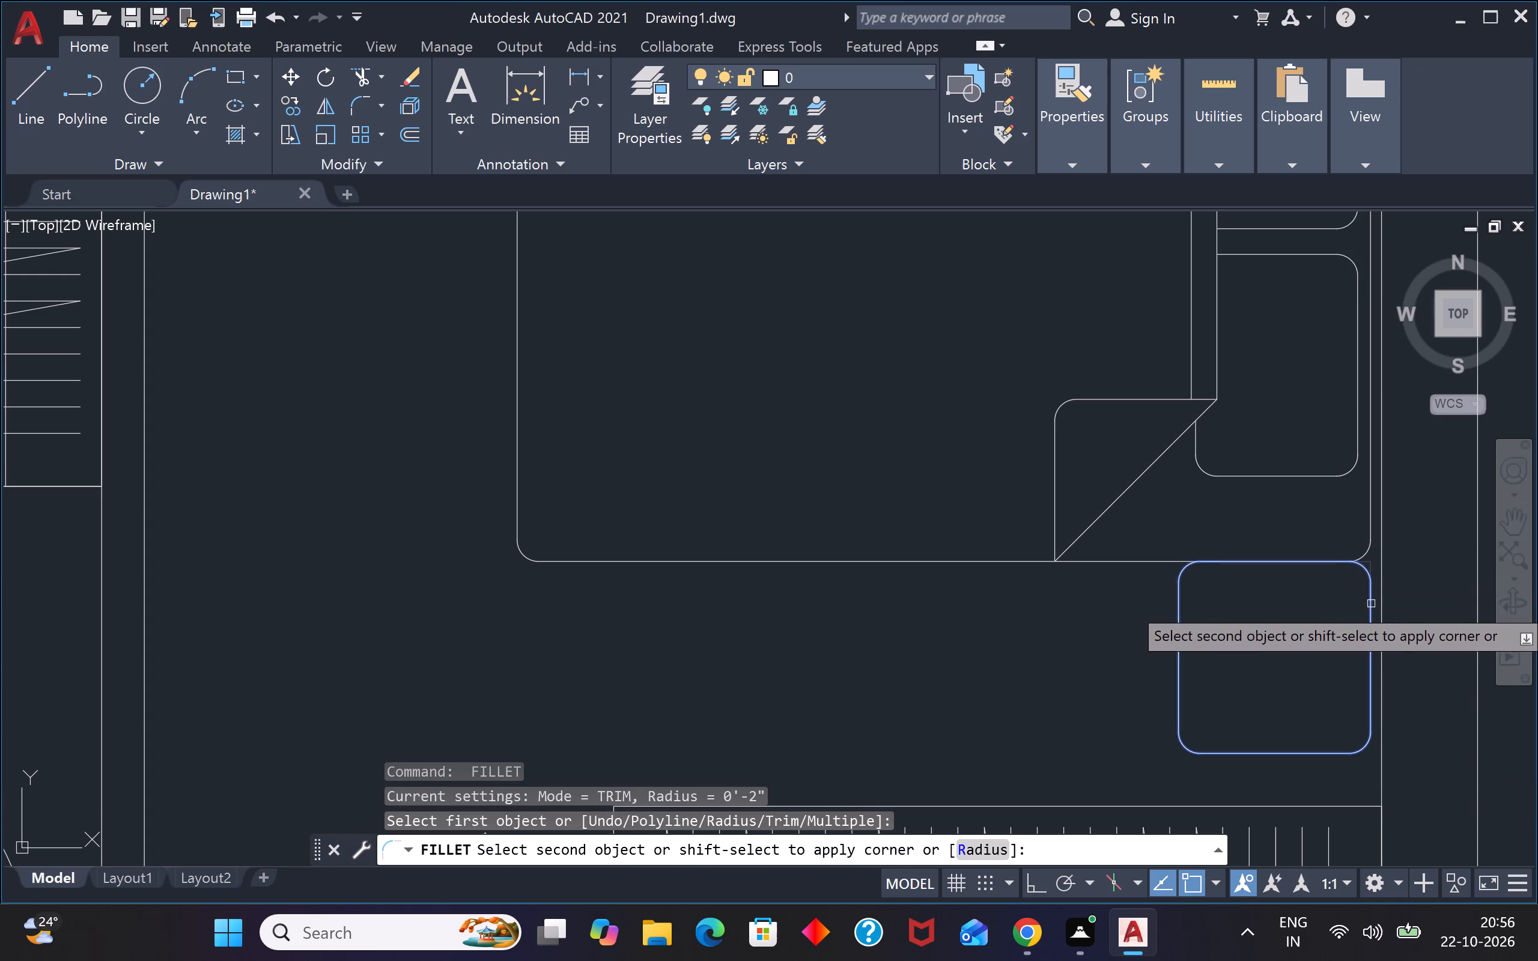
{"action": "left_click", "coordinate": [1372, 604]}
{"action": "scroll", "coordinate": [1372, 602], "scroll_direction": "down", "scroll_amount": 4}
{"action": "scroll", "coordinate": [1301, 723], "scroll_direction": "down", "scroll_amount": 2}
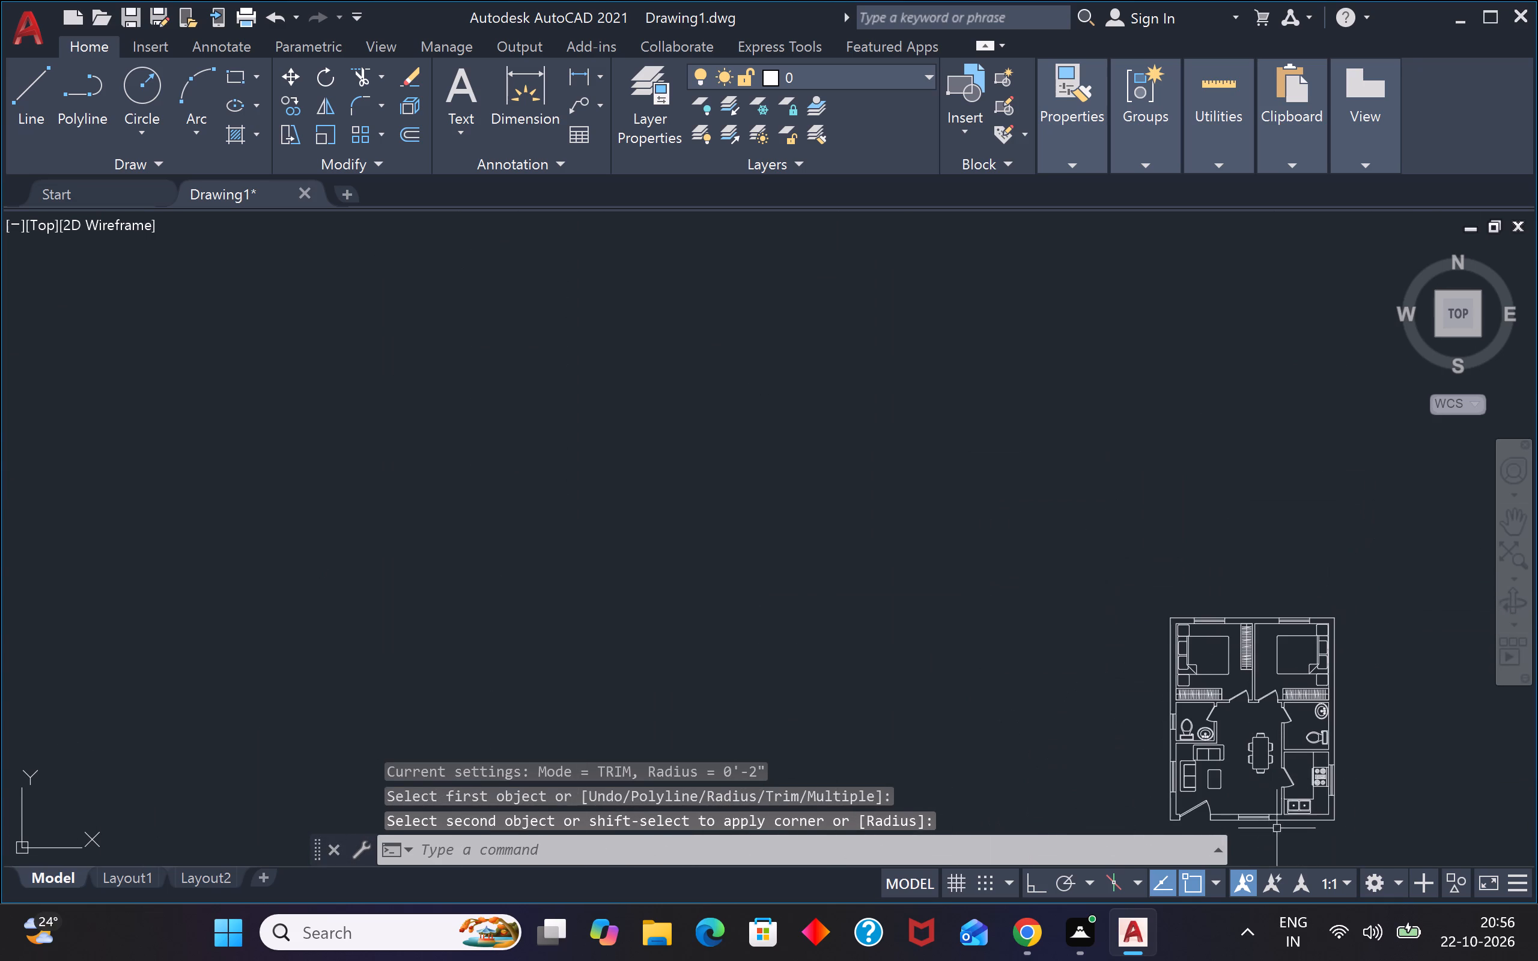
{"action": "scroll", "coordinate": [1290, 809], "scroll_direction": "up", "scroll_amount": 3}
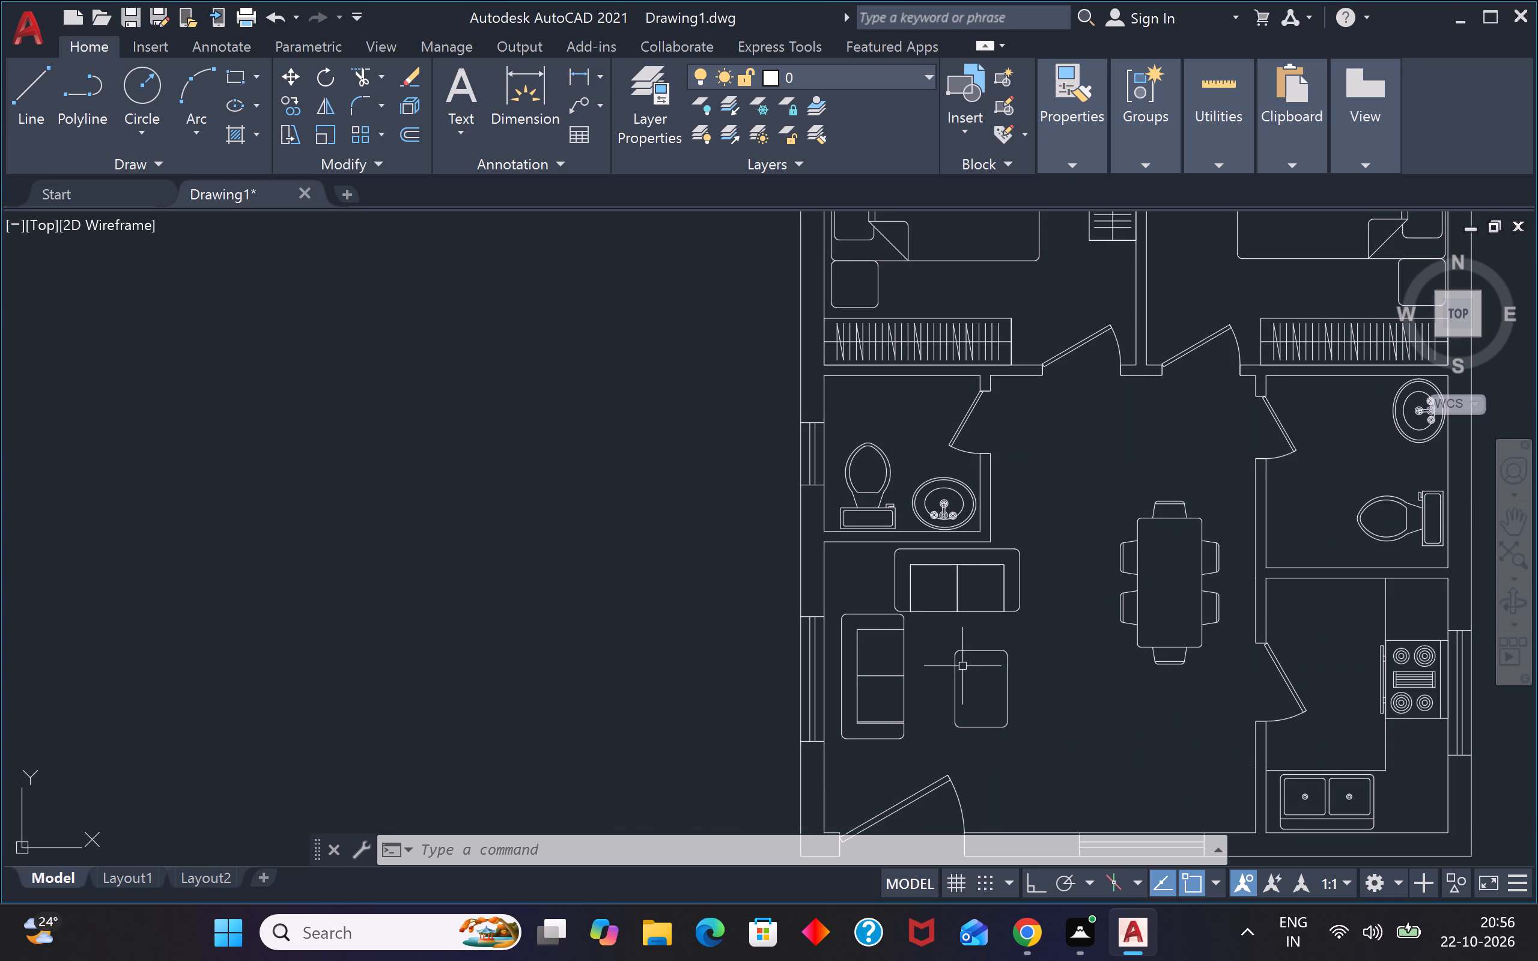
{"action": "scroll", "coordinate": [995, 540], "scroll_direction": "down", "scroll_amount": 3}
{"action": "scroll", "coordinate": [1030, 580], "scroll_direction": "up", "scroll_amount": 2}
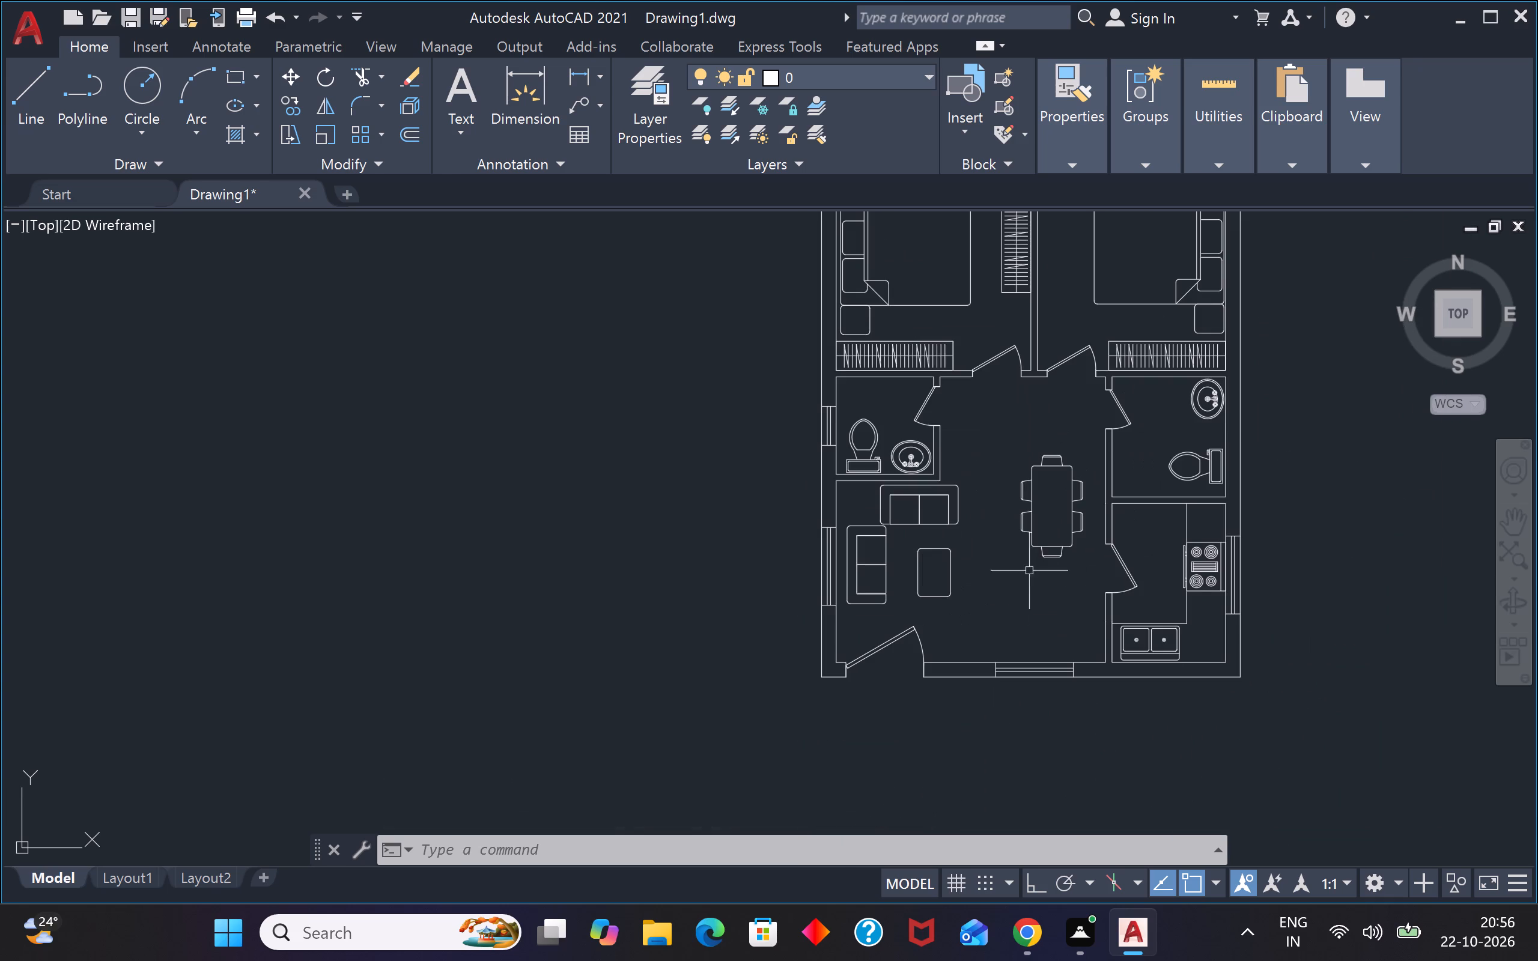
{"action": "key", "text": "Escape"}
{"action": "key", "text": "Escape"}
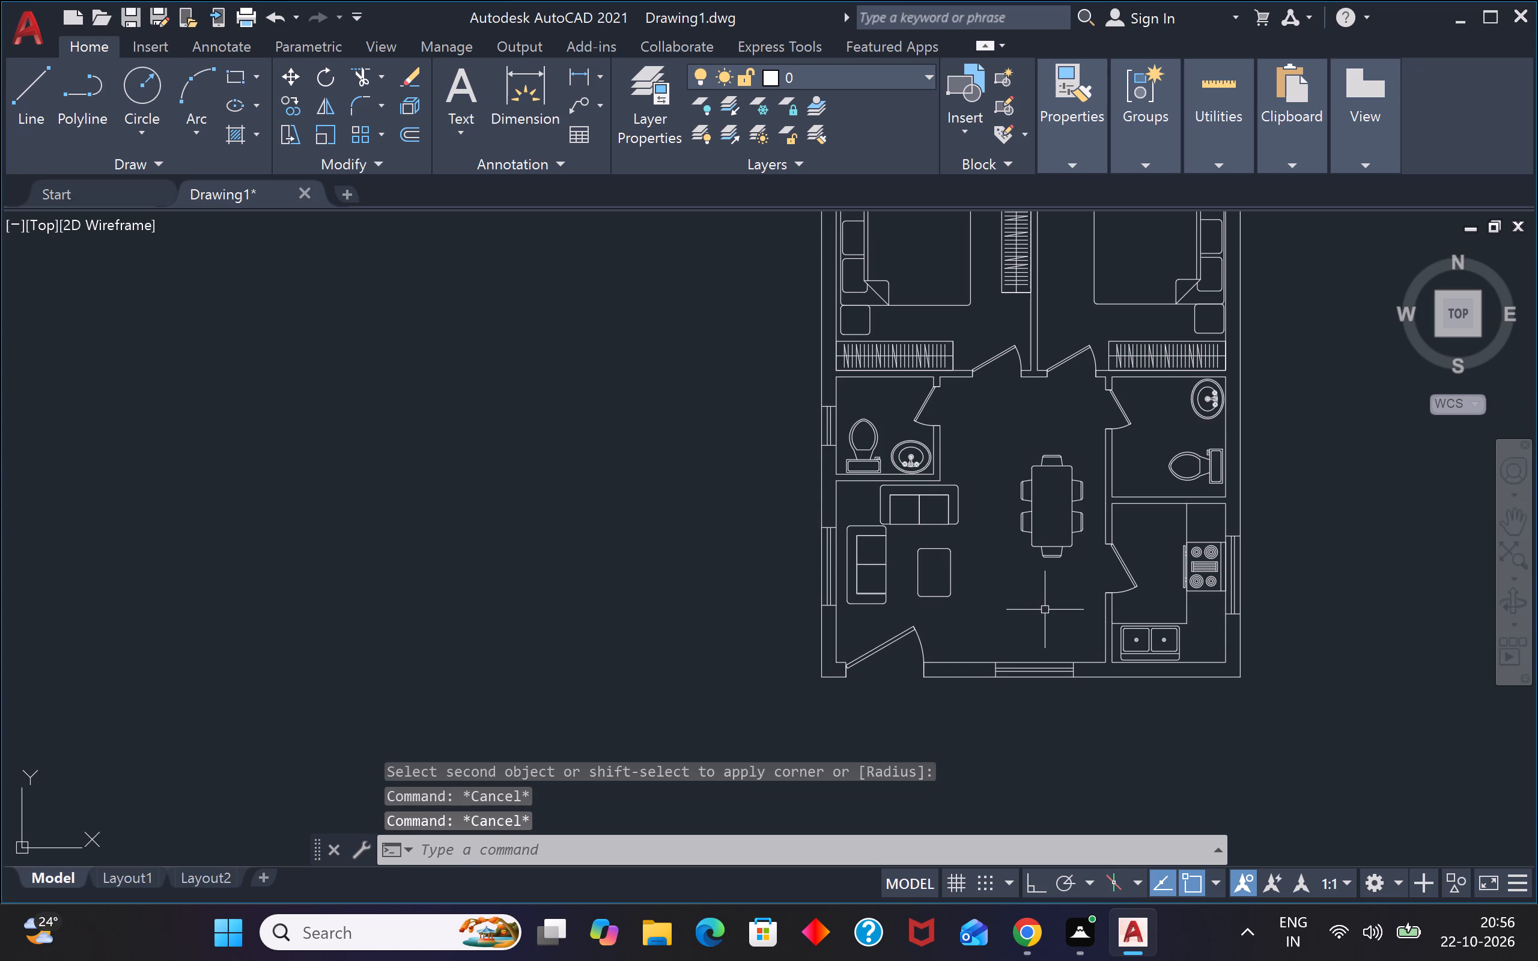
Hatch the wall at the plan's southwest corner, beside the entrance door, with the SOLID pattern in black (0,0,0).
{"action": "scroll", "coordinate": [1035, 617], "scroll_direction": "down", "scroll_amount": 2}
{"action": "scroll", "coordinate": [1010, 636], "scroll_direction": "up", "scroll_amount": 2}
{"action": "type", "text": "h"}
{"action": "key", "text": "space"}
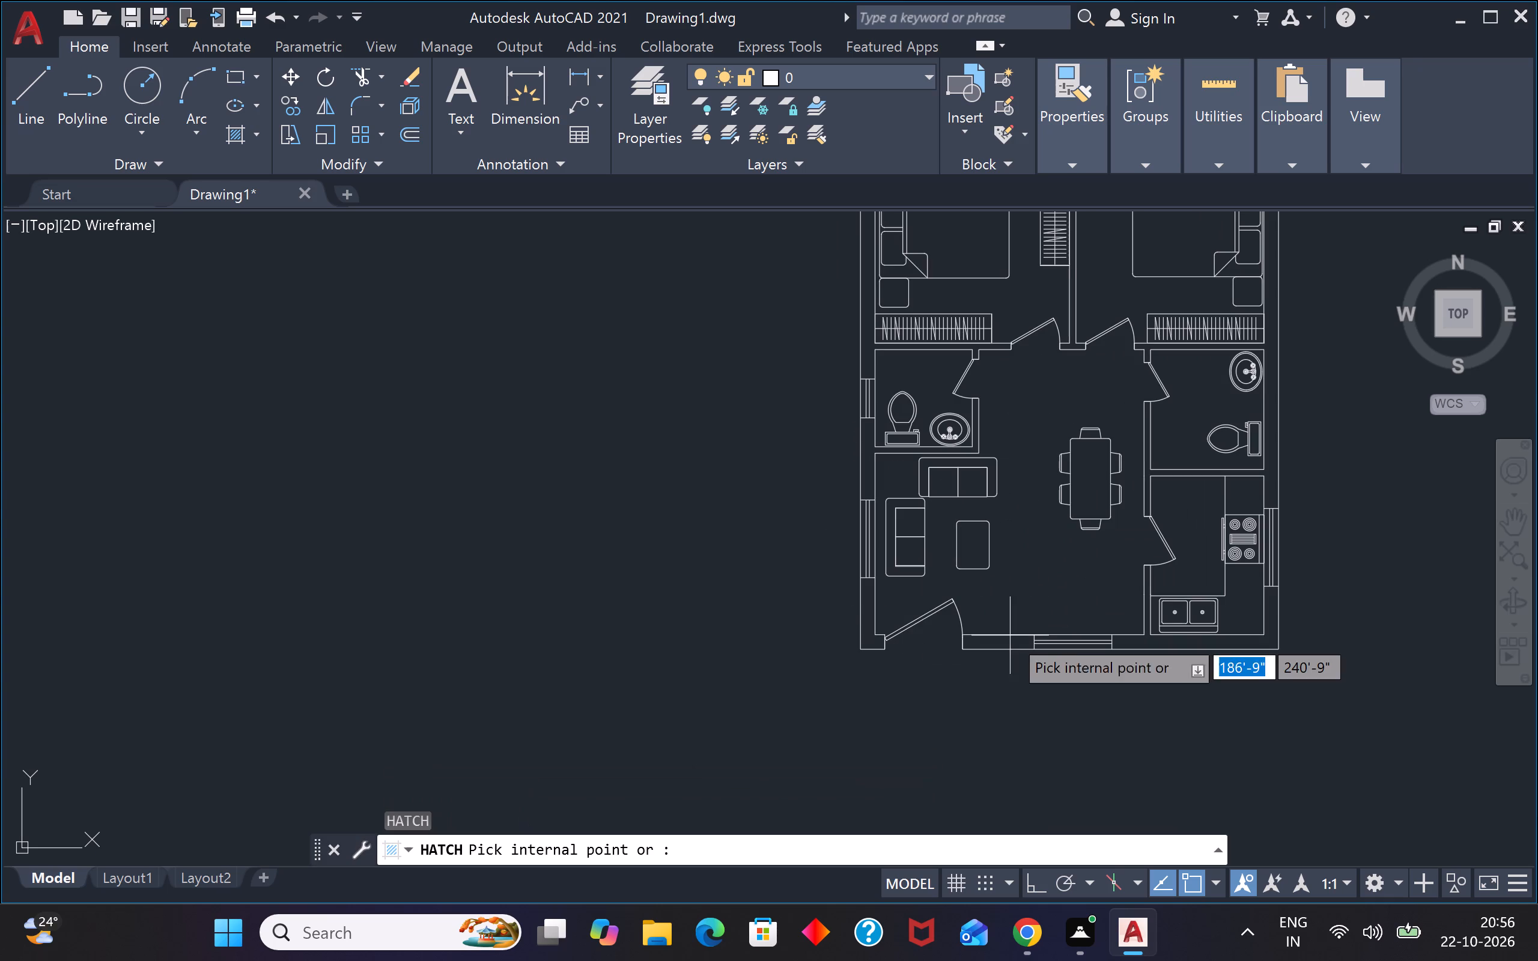
{"action": "left_click", "coordinate": [252, 121]}
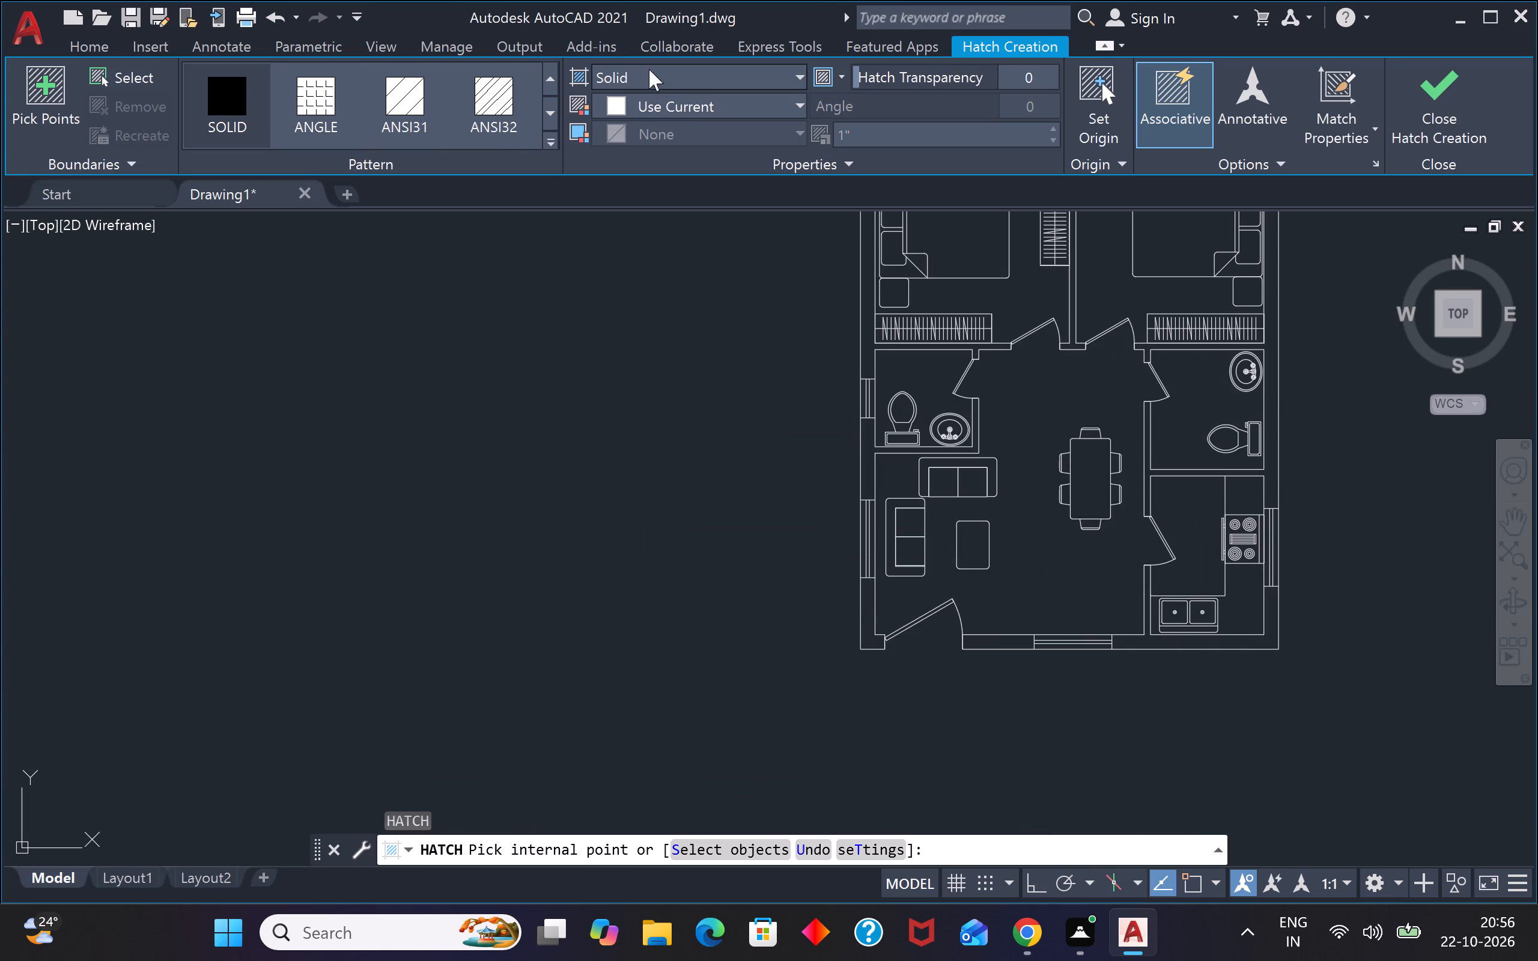
{"action": "left_click", "coordinate": [682, 101]}
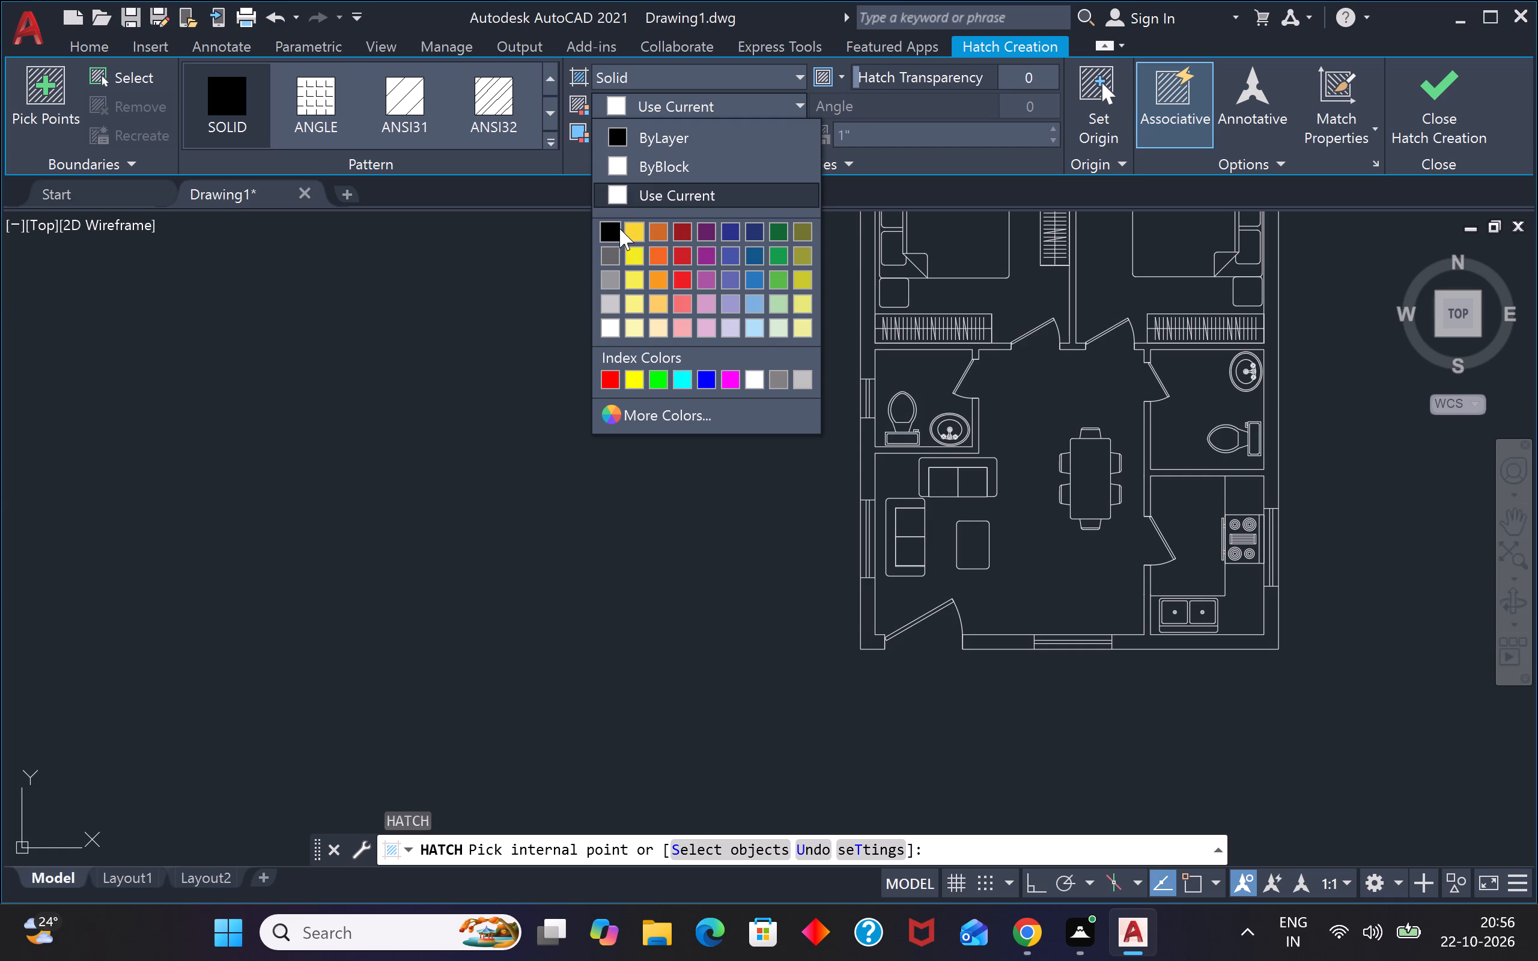
{"action": "left_click", "coordinate": [619, 228]}
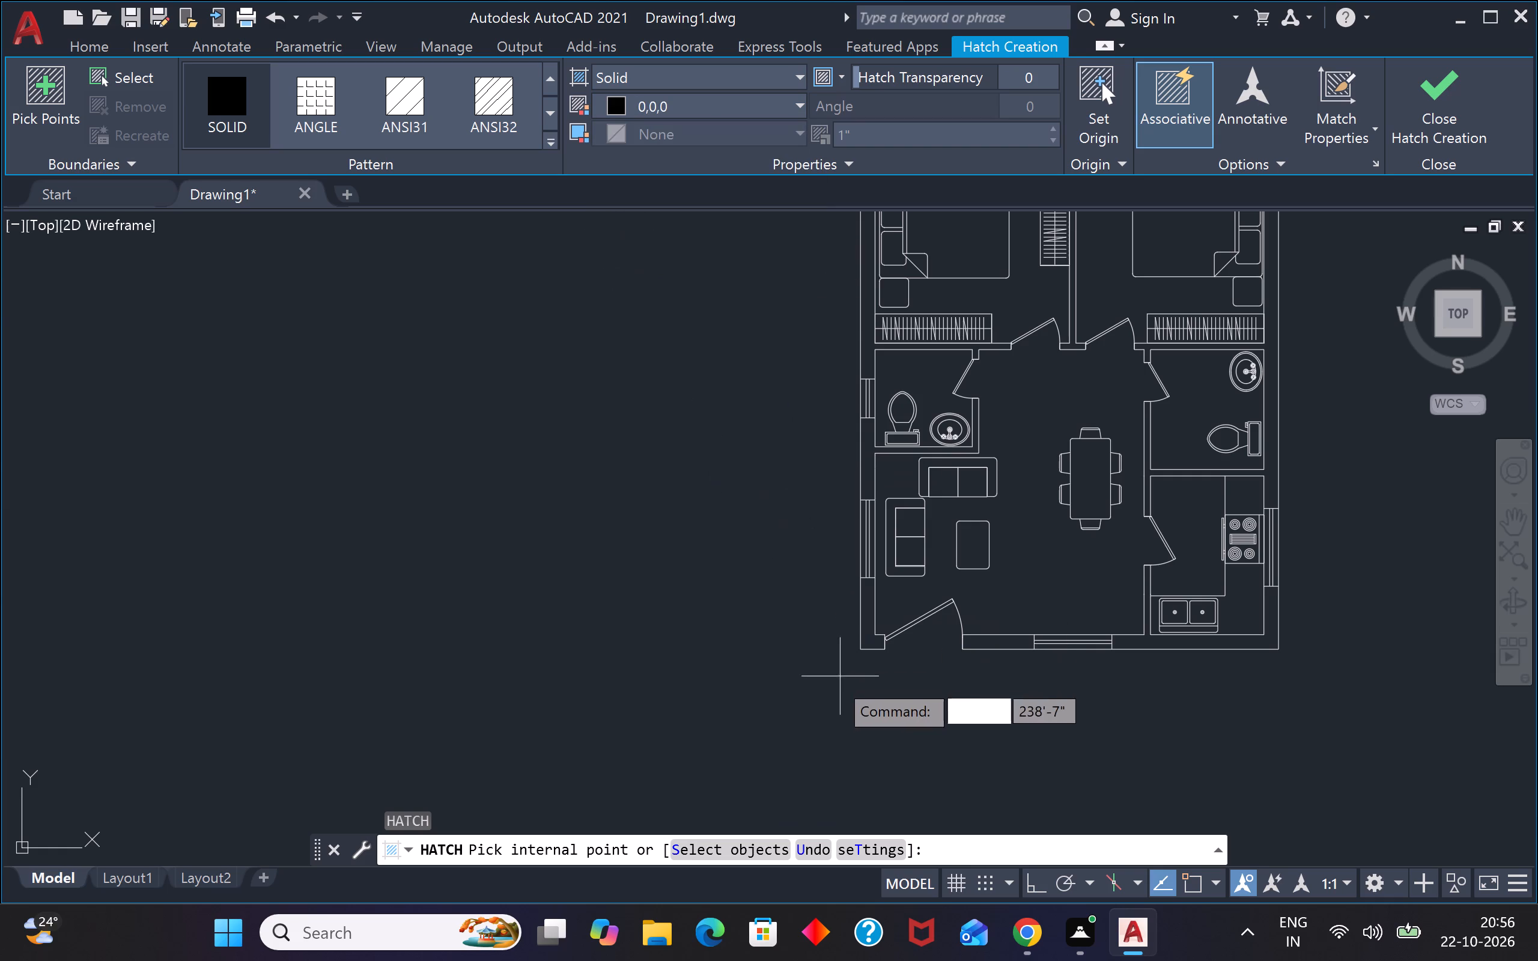
{"action": "left_click", "coordinate": [875, 642]}
{"action": "key", "text": "Escape"}
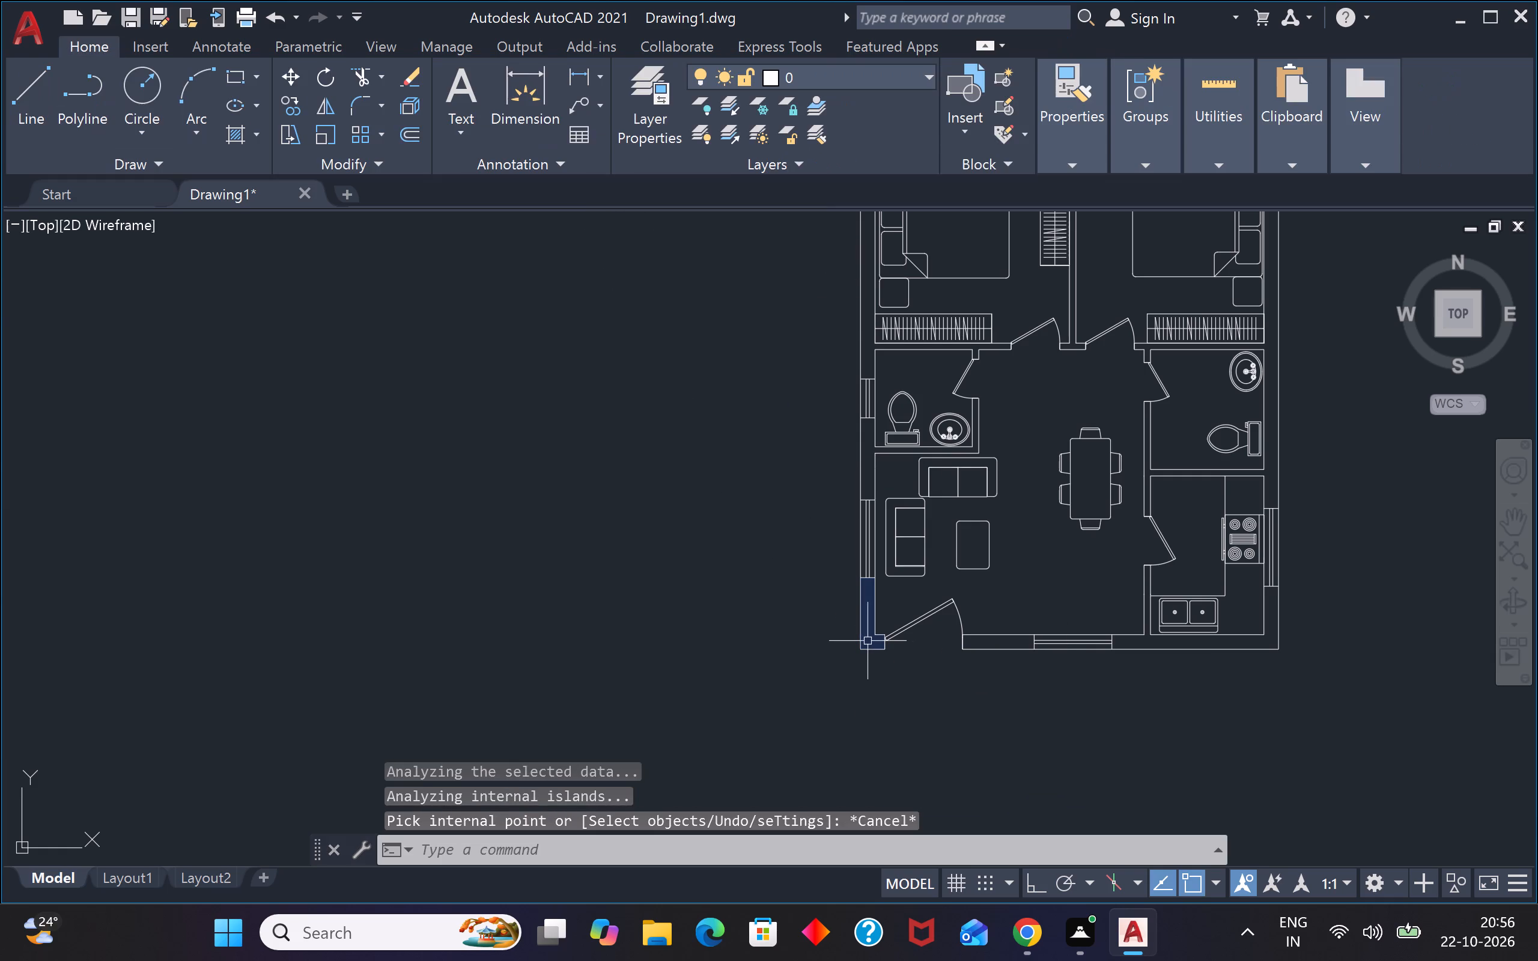
Fill the south wall between the entrance door and window, and the southeast corner walls around the kitchen, with solid black hatch.
{"action": "key", "text": "space"}
{"action": "left_click", "coordinate": [998, 643]}
{"action": "key", "text": "Escape"}
{"action": "key", "text": "space"}
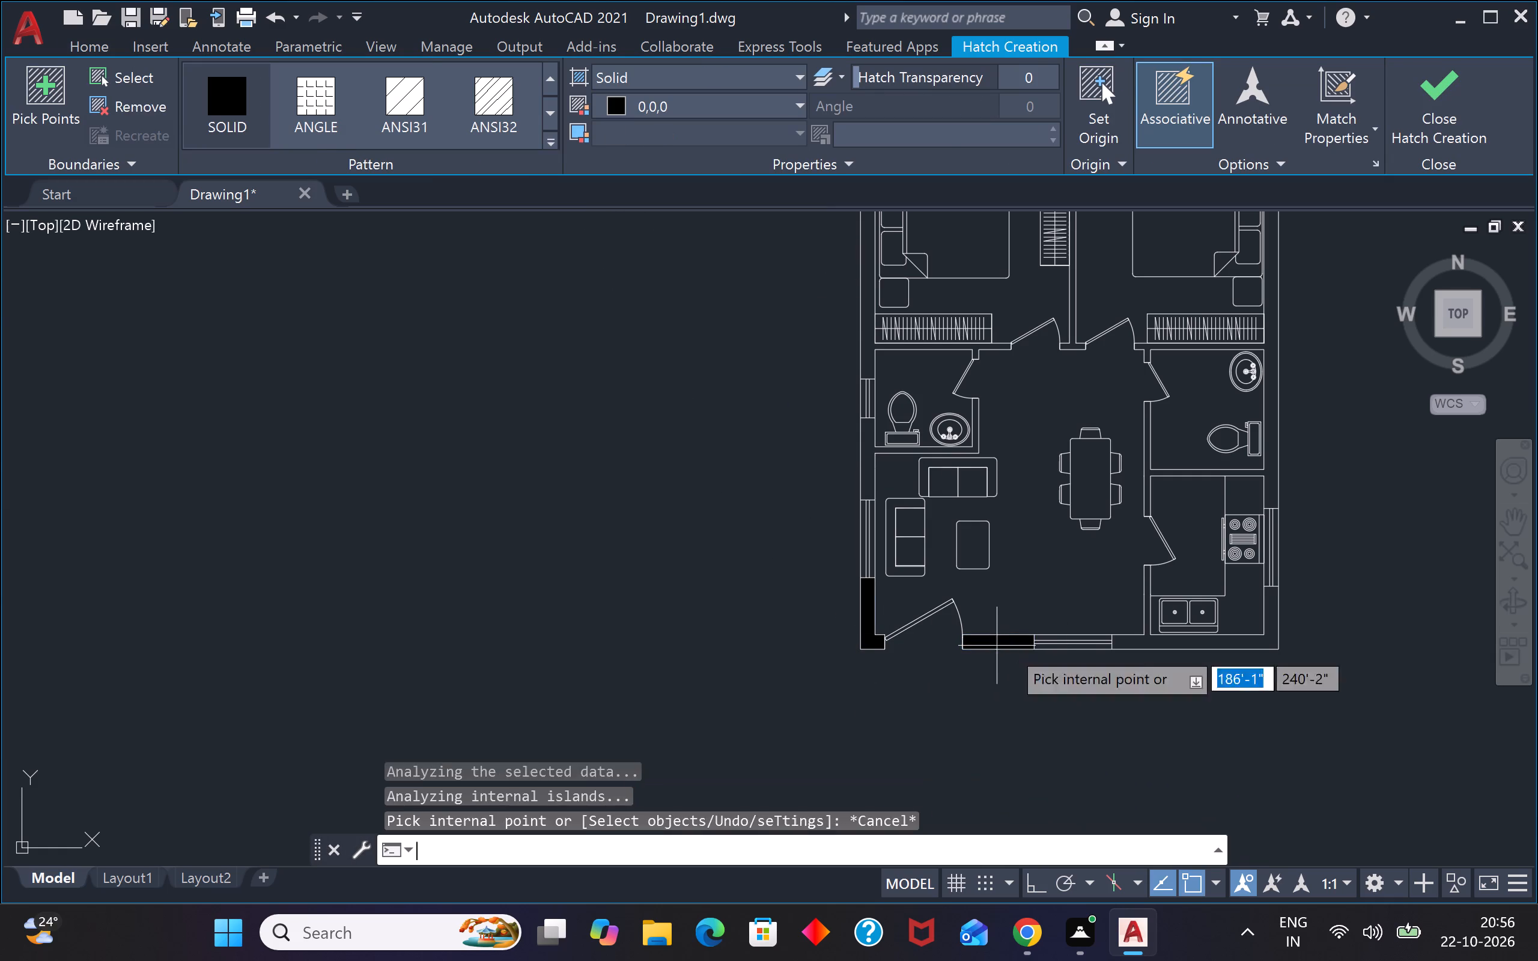
{"action": "left_click", "coordinate": [1199, 640]}
{"action": "key", "text": "Escape"}
Fill the east walls north of the kitchen window and the partition between the two bedrooms with solid black hatch.
{"action": "key", "text": "space"}
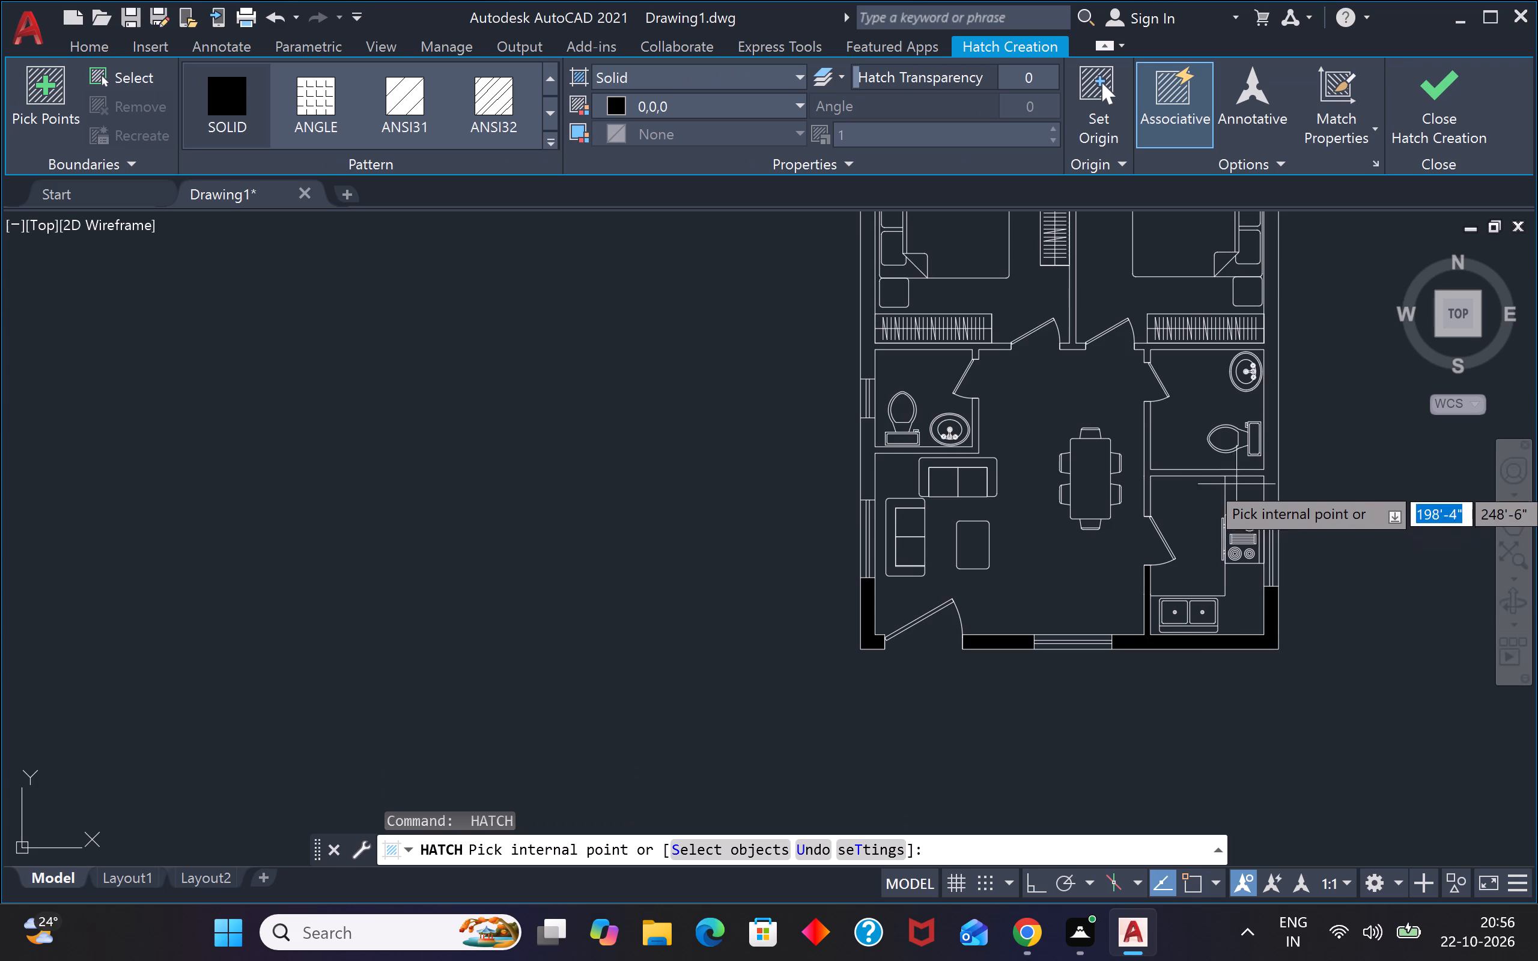
{"action": "scroll", "coordinate": [1280, 477], "scroll_direction": "up", "scroll_amount": 2}
{"action": "left_click", "coordinate": [1275, 474]}
{"action": "key", "text": "Escape"}
{"action": "key", "text": "space"}
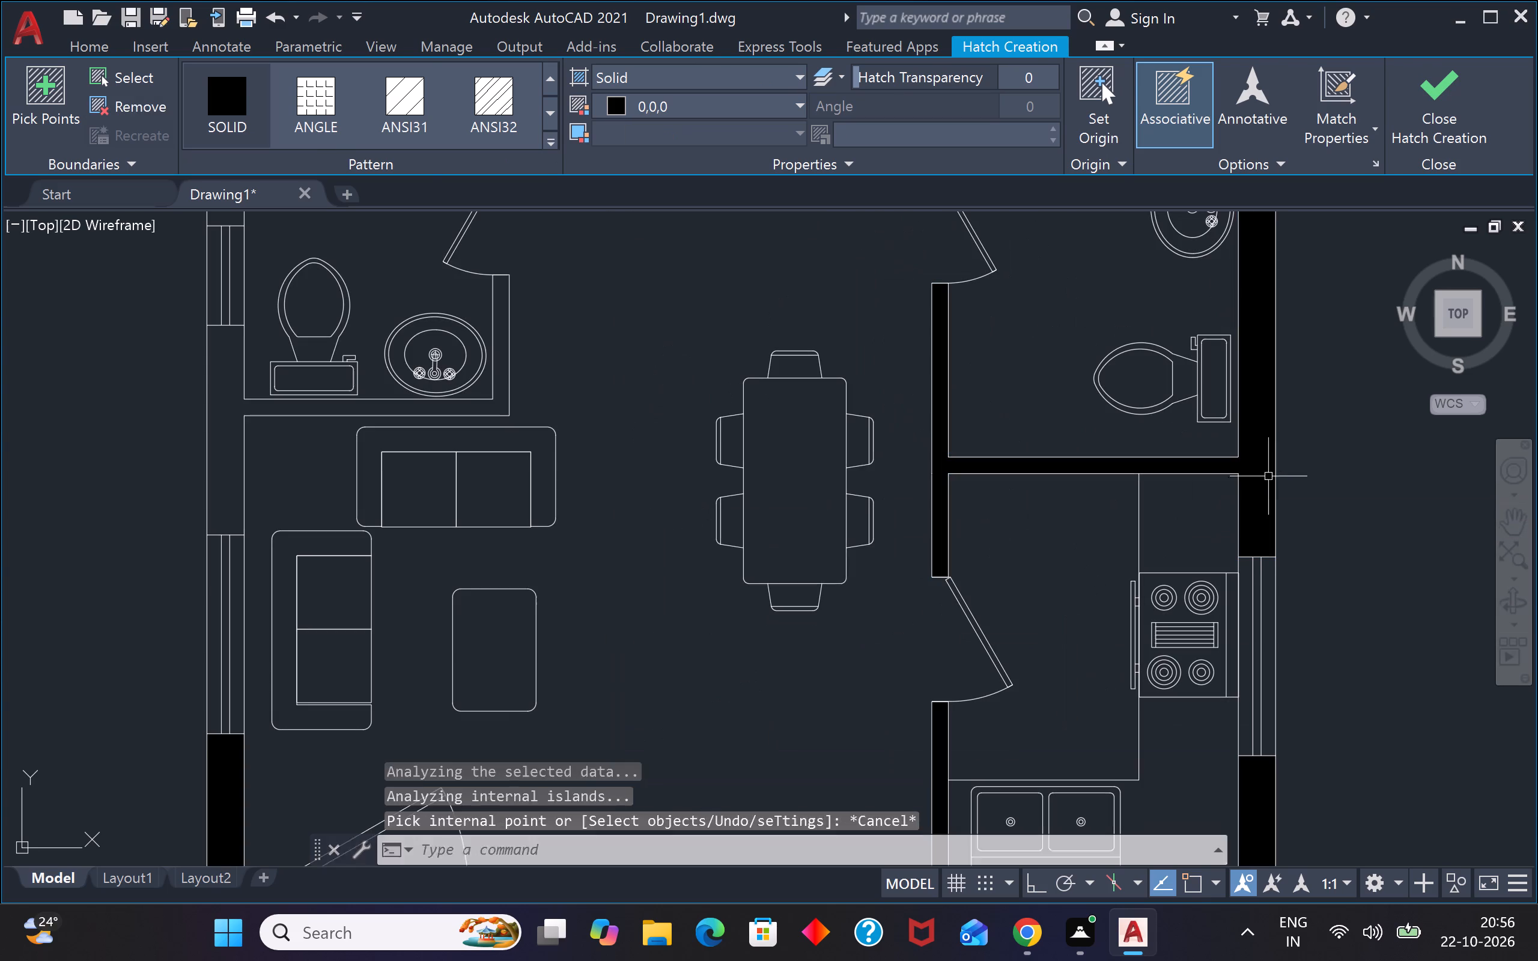
{"action": "scroll", "coordinate": [1200, 491], "scroll_direction": "down", "scroll_amount": 3}
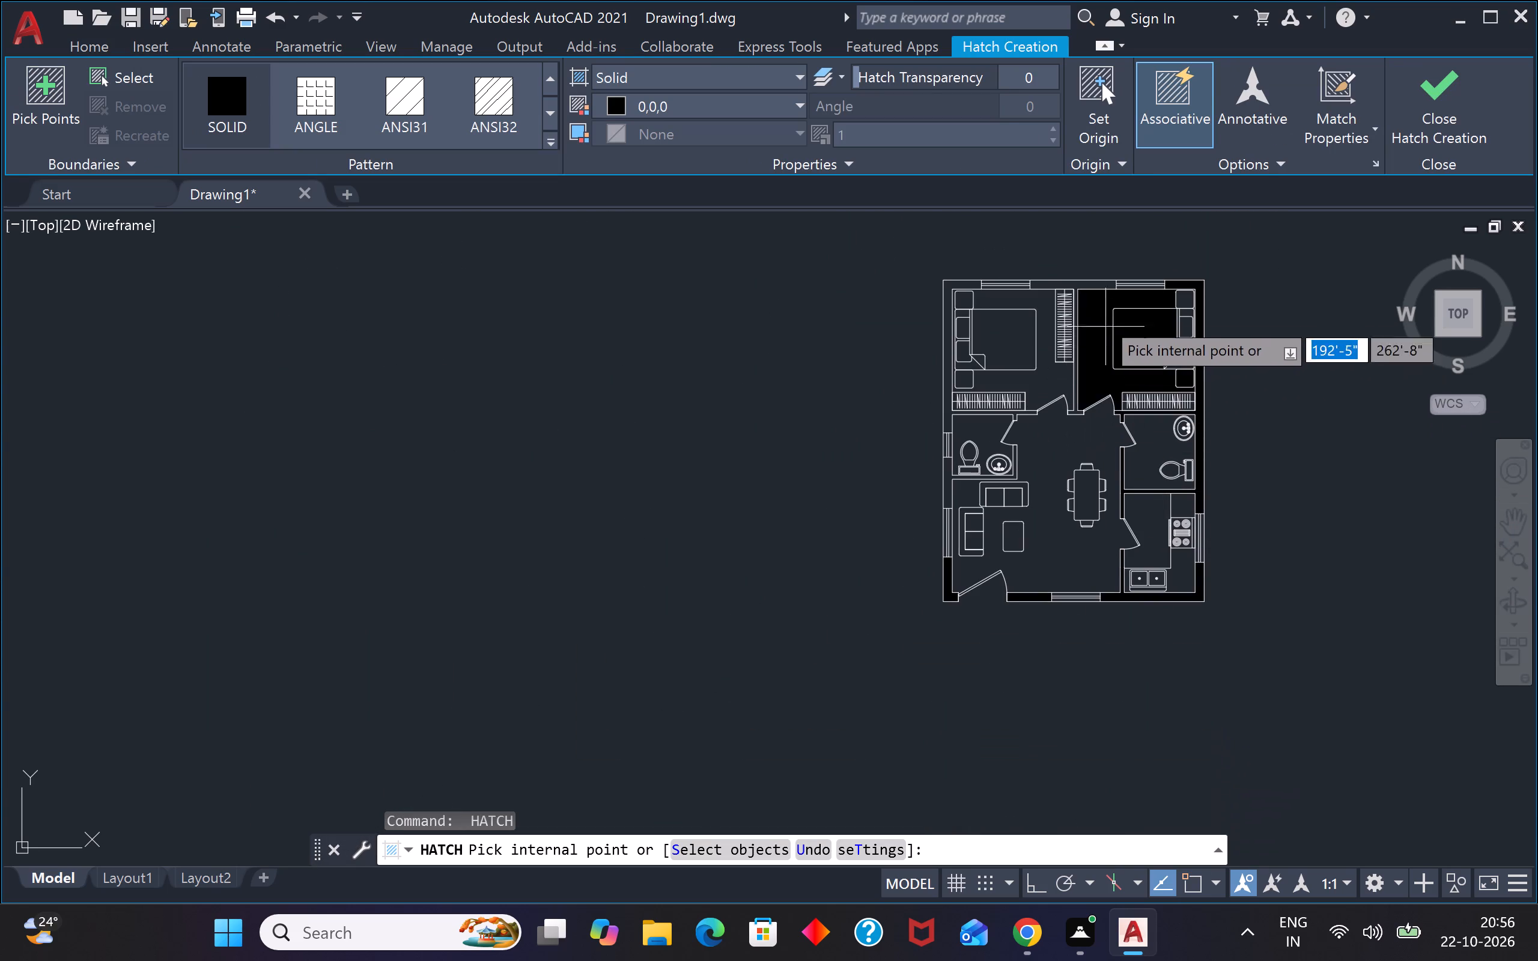
{"action": "scroll", "coordinate": [1086, 273], "scroll_direction": "up", "scroll_amount": 2}
{"action": "left_click", "coordinate": [1056, 305]}
{"action": "key", "text": "Escape"}
Fill the northwest corner walls and the west wall between its two windows, including the adjoining bathroom partition, with solid black hatch.
{"action": "key", "text": "space"}
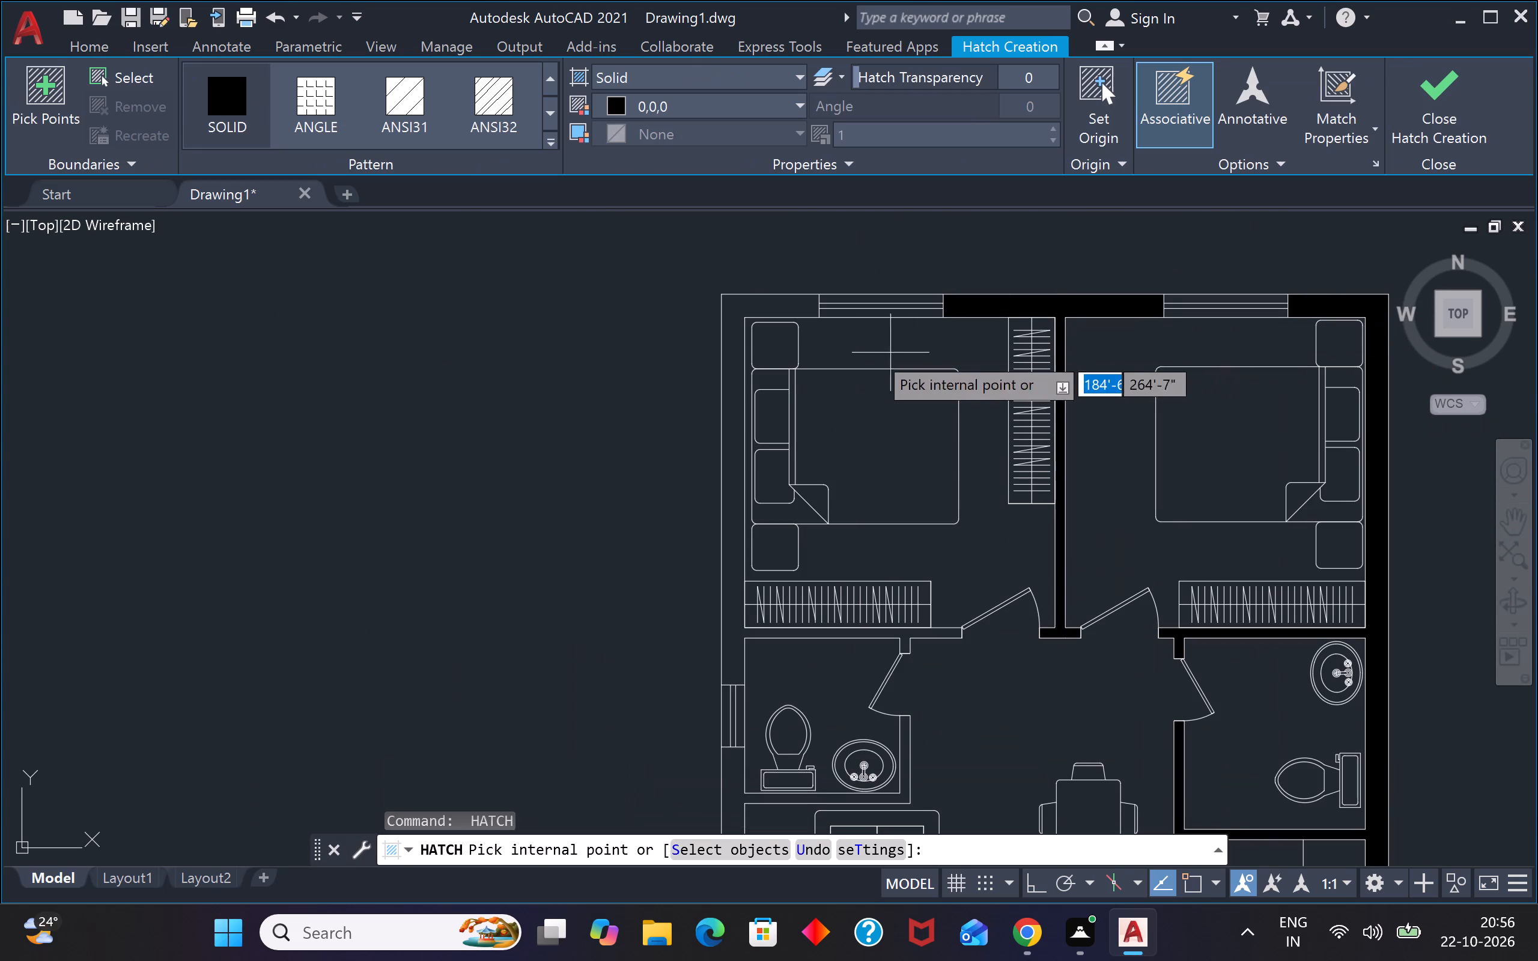
{"action": "left_click", "coordinate": [751, 309]}
{"action": "key", "text": "Escape"}
{"action": "key", "text": "space"}
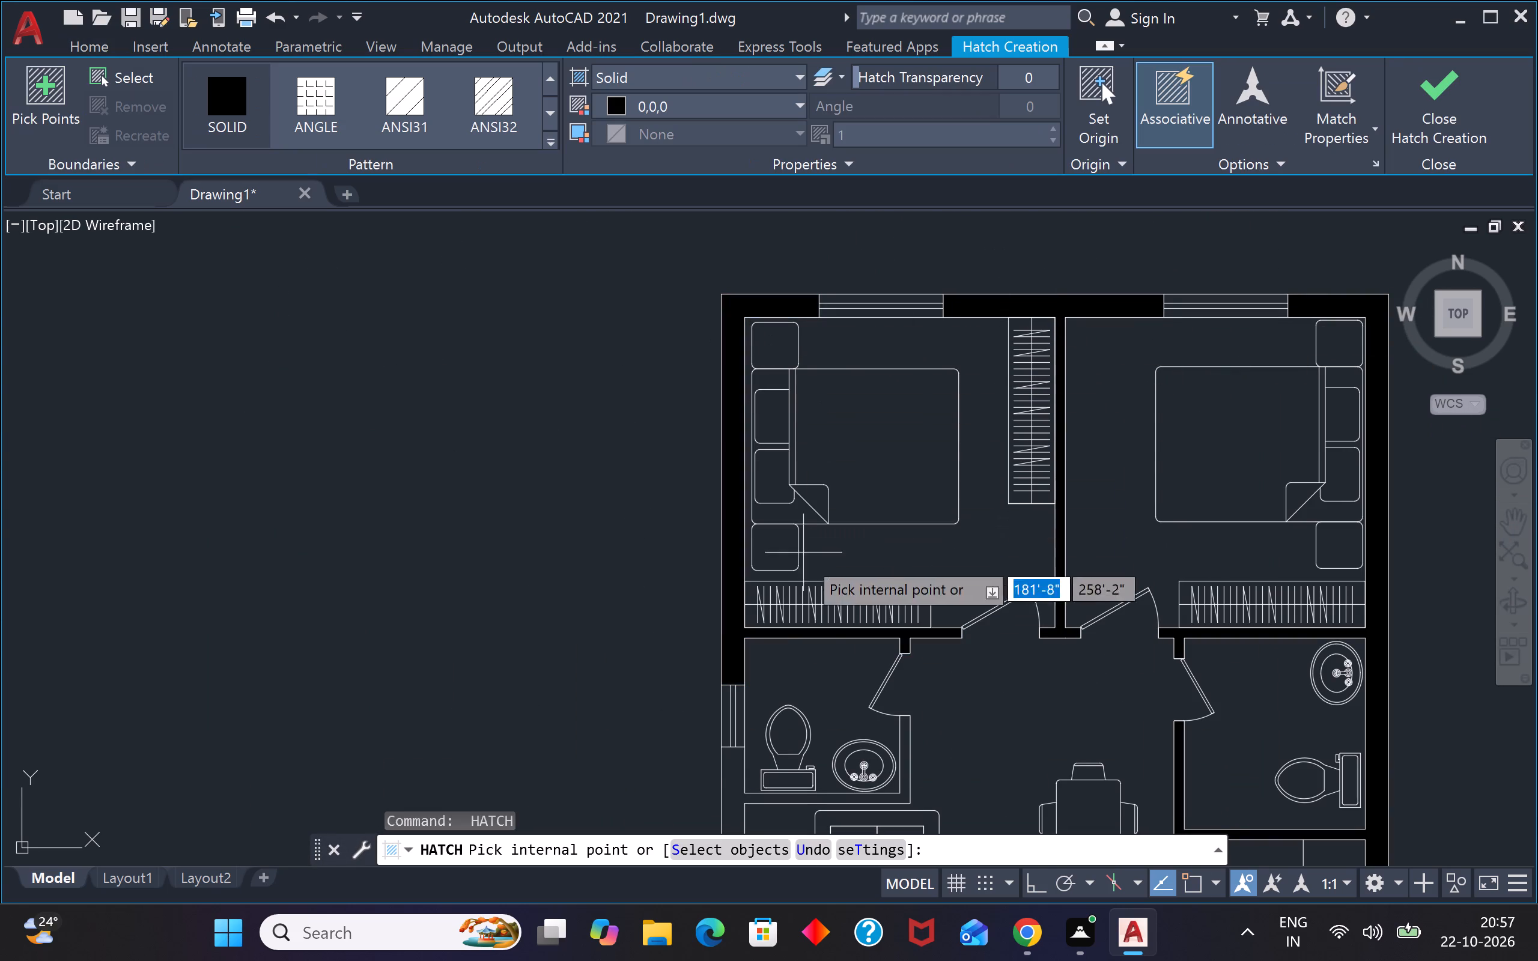
{"action": "scroll", "coordinate": [791, 780], "scroll_direction": "down", "scroll_amount": 3}
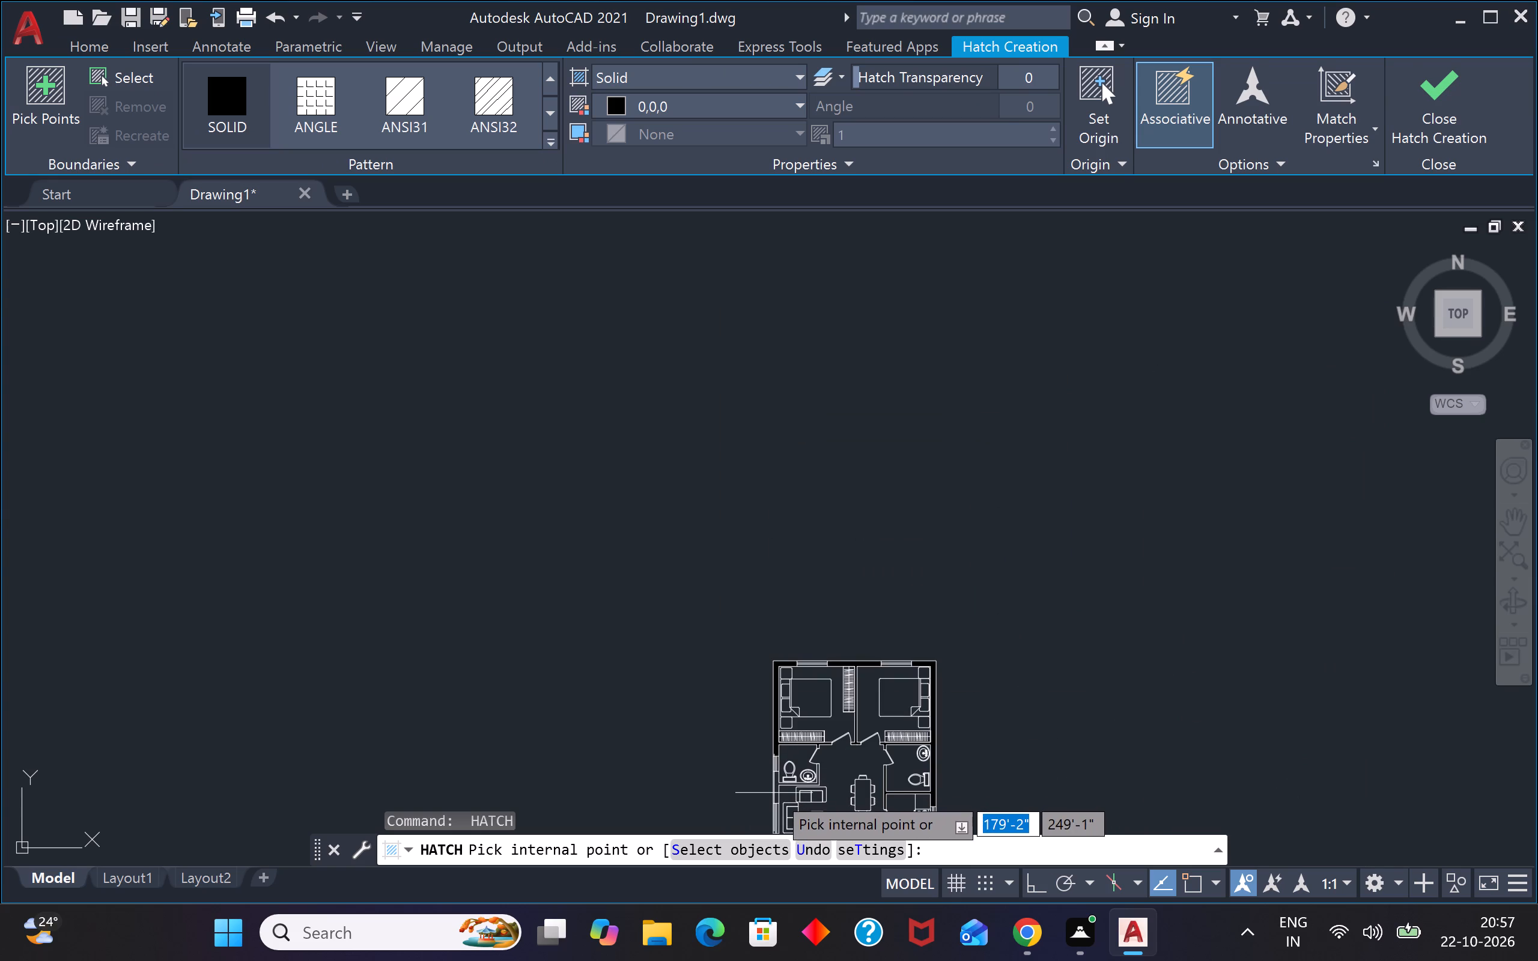
{"action": "scroll", "coordinate": [775, 789], "scroll_direction": "up", "scroll_amount": 3}
{"action": "left_click", "coordinate": [781, 775]}
{"action": "key", "text": "Escape"}
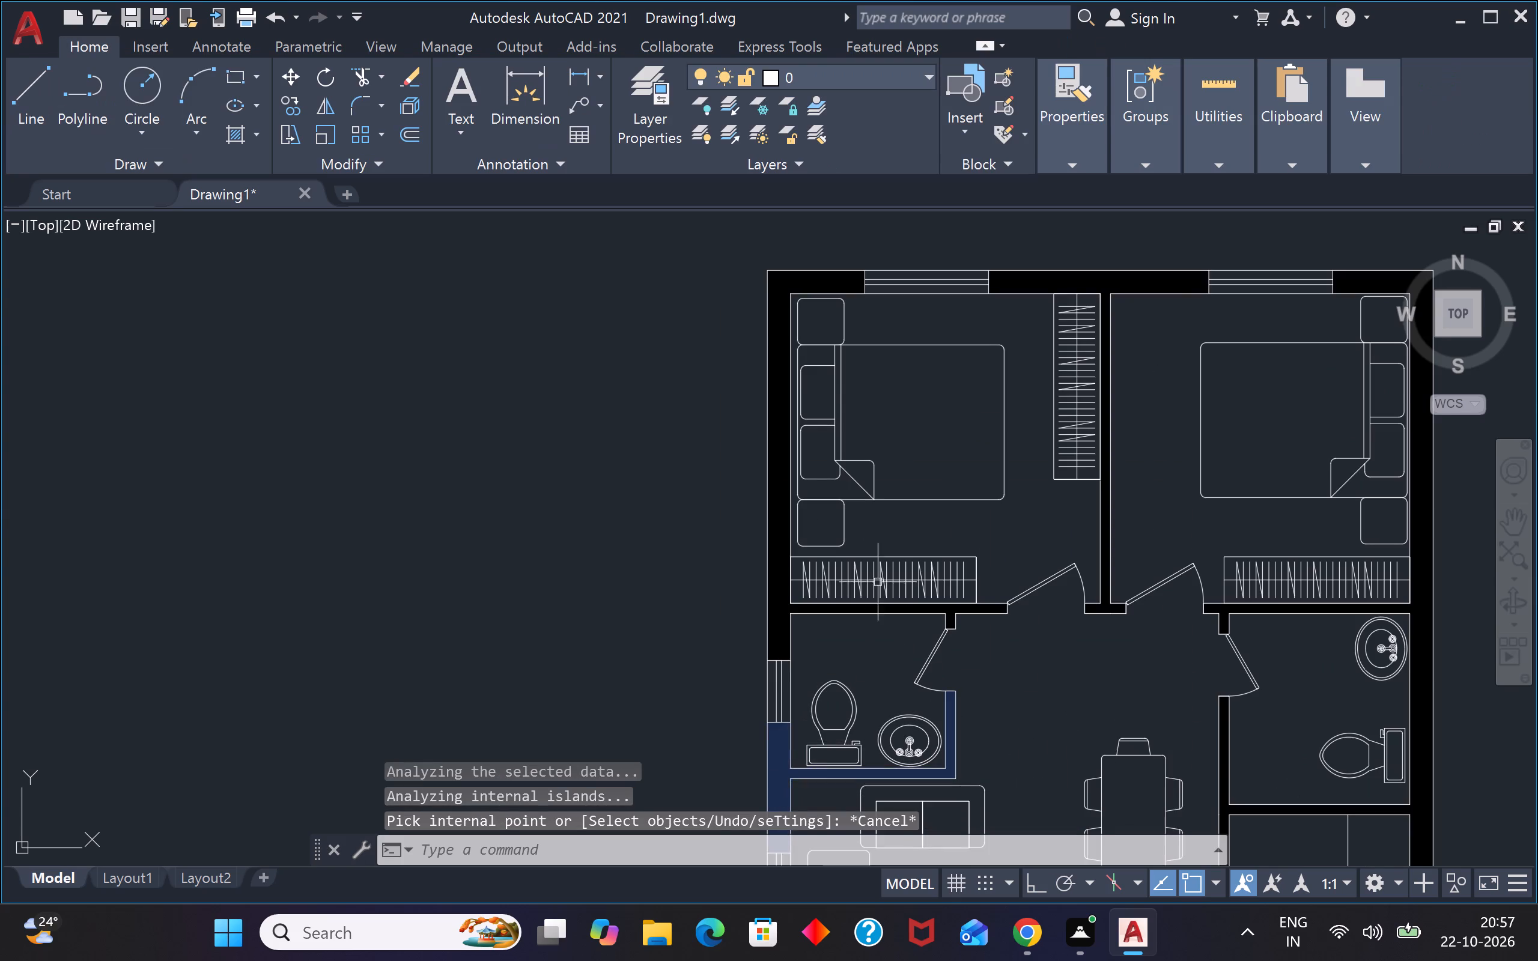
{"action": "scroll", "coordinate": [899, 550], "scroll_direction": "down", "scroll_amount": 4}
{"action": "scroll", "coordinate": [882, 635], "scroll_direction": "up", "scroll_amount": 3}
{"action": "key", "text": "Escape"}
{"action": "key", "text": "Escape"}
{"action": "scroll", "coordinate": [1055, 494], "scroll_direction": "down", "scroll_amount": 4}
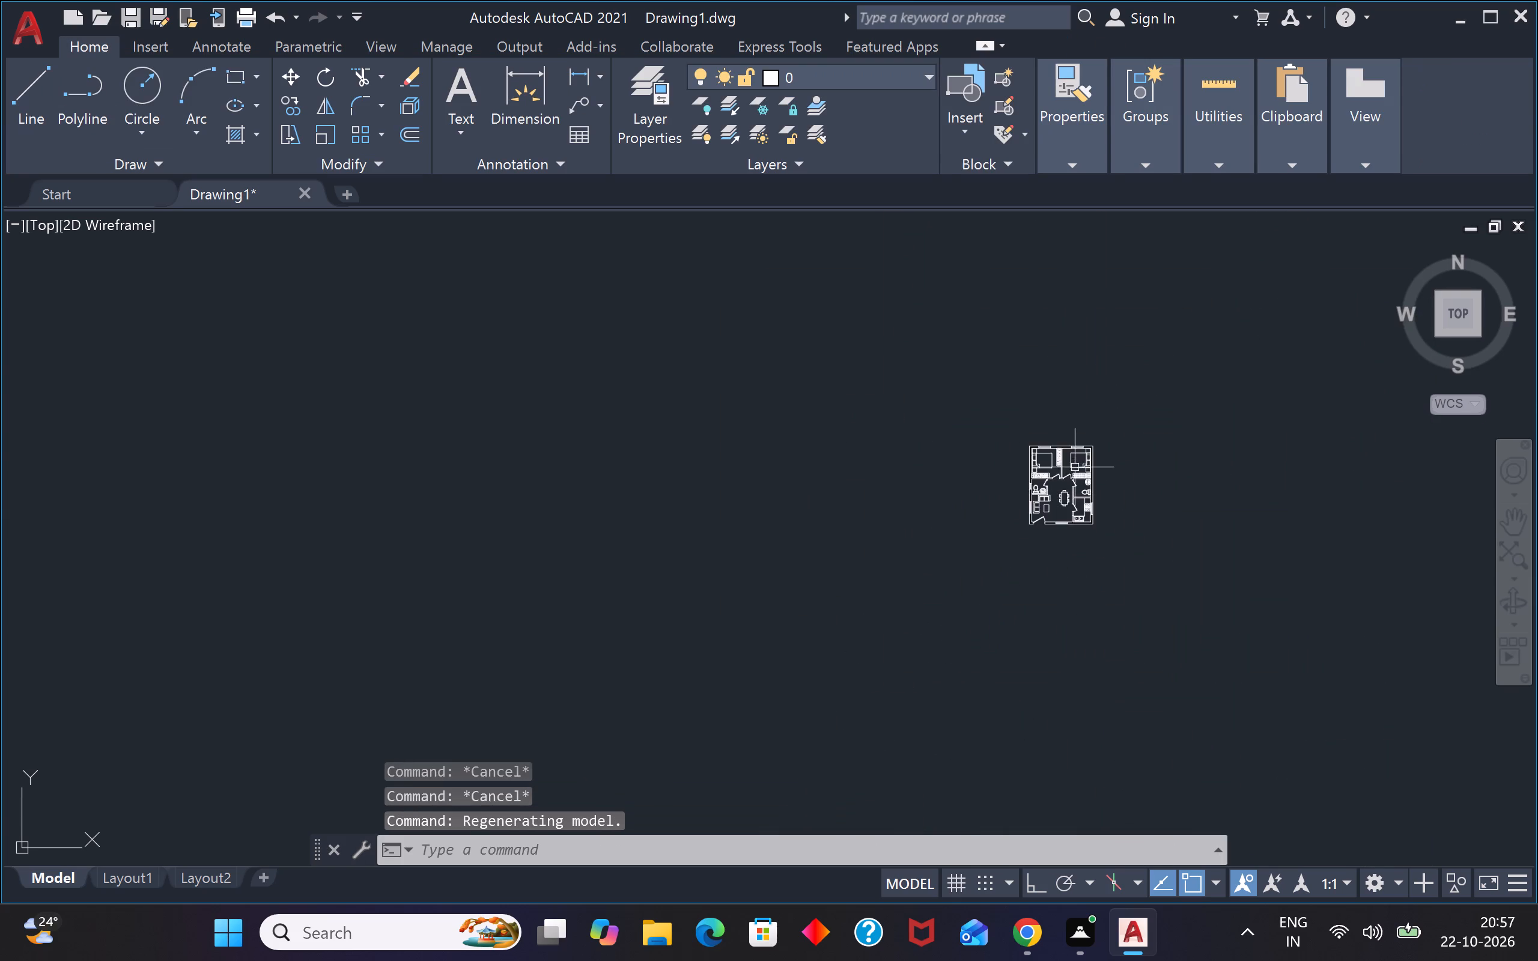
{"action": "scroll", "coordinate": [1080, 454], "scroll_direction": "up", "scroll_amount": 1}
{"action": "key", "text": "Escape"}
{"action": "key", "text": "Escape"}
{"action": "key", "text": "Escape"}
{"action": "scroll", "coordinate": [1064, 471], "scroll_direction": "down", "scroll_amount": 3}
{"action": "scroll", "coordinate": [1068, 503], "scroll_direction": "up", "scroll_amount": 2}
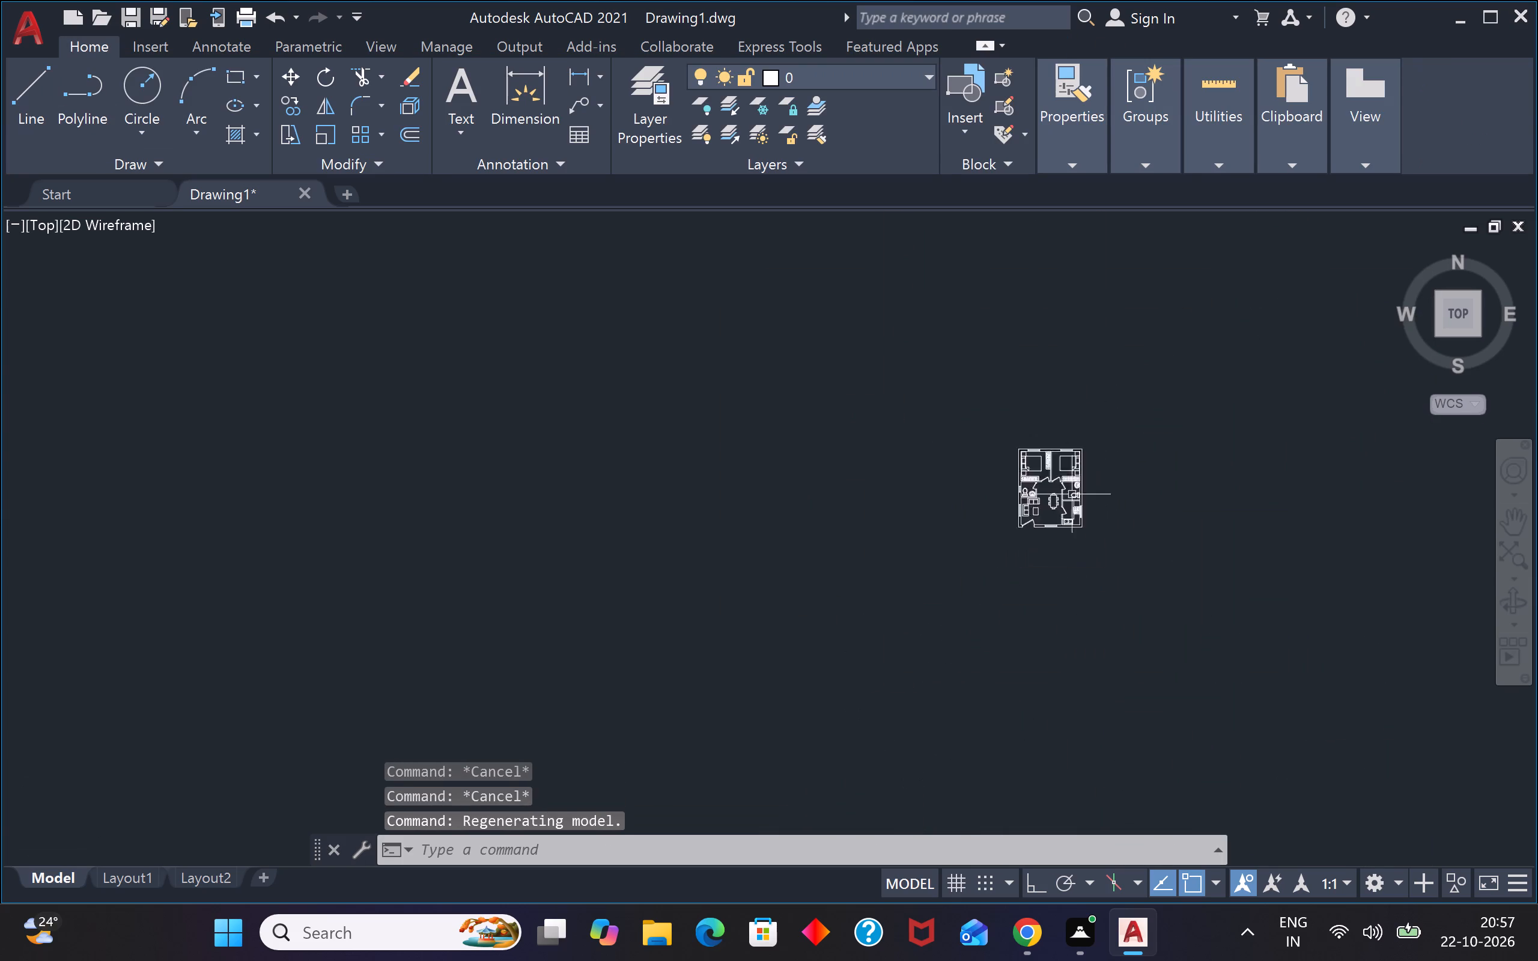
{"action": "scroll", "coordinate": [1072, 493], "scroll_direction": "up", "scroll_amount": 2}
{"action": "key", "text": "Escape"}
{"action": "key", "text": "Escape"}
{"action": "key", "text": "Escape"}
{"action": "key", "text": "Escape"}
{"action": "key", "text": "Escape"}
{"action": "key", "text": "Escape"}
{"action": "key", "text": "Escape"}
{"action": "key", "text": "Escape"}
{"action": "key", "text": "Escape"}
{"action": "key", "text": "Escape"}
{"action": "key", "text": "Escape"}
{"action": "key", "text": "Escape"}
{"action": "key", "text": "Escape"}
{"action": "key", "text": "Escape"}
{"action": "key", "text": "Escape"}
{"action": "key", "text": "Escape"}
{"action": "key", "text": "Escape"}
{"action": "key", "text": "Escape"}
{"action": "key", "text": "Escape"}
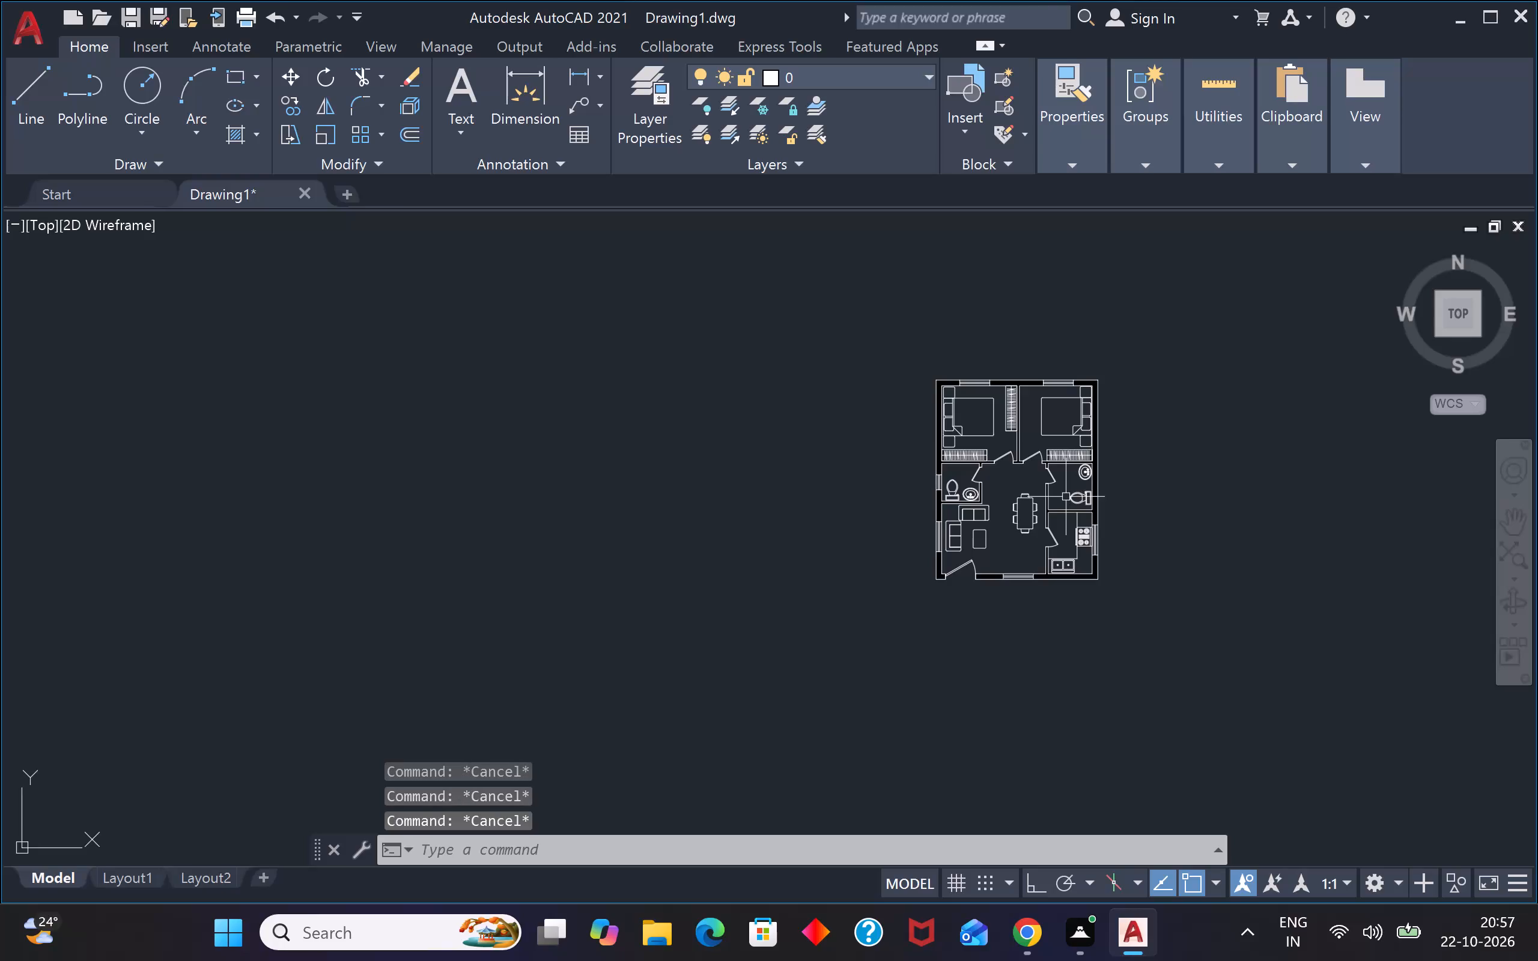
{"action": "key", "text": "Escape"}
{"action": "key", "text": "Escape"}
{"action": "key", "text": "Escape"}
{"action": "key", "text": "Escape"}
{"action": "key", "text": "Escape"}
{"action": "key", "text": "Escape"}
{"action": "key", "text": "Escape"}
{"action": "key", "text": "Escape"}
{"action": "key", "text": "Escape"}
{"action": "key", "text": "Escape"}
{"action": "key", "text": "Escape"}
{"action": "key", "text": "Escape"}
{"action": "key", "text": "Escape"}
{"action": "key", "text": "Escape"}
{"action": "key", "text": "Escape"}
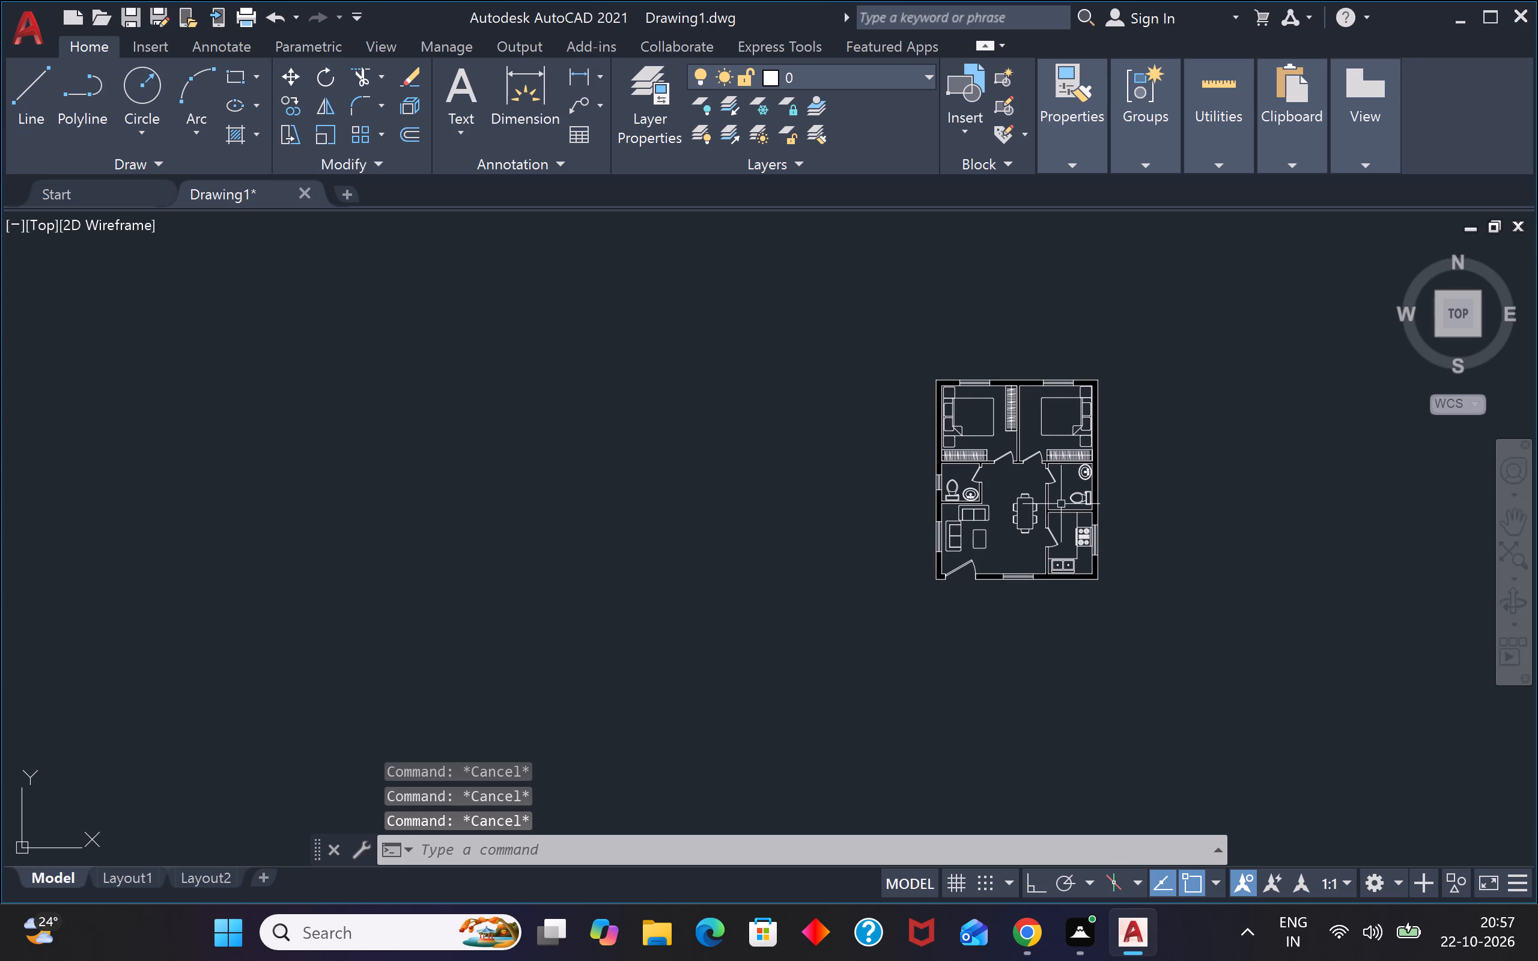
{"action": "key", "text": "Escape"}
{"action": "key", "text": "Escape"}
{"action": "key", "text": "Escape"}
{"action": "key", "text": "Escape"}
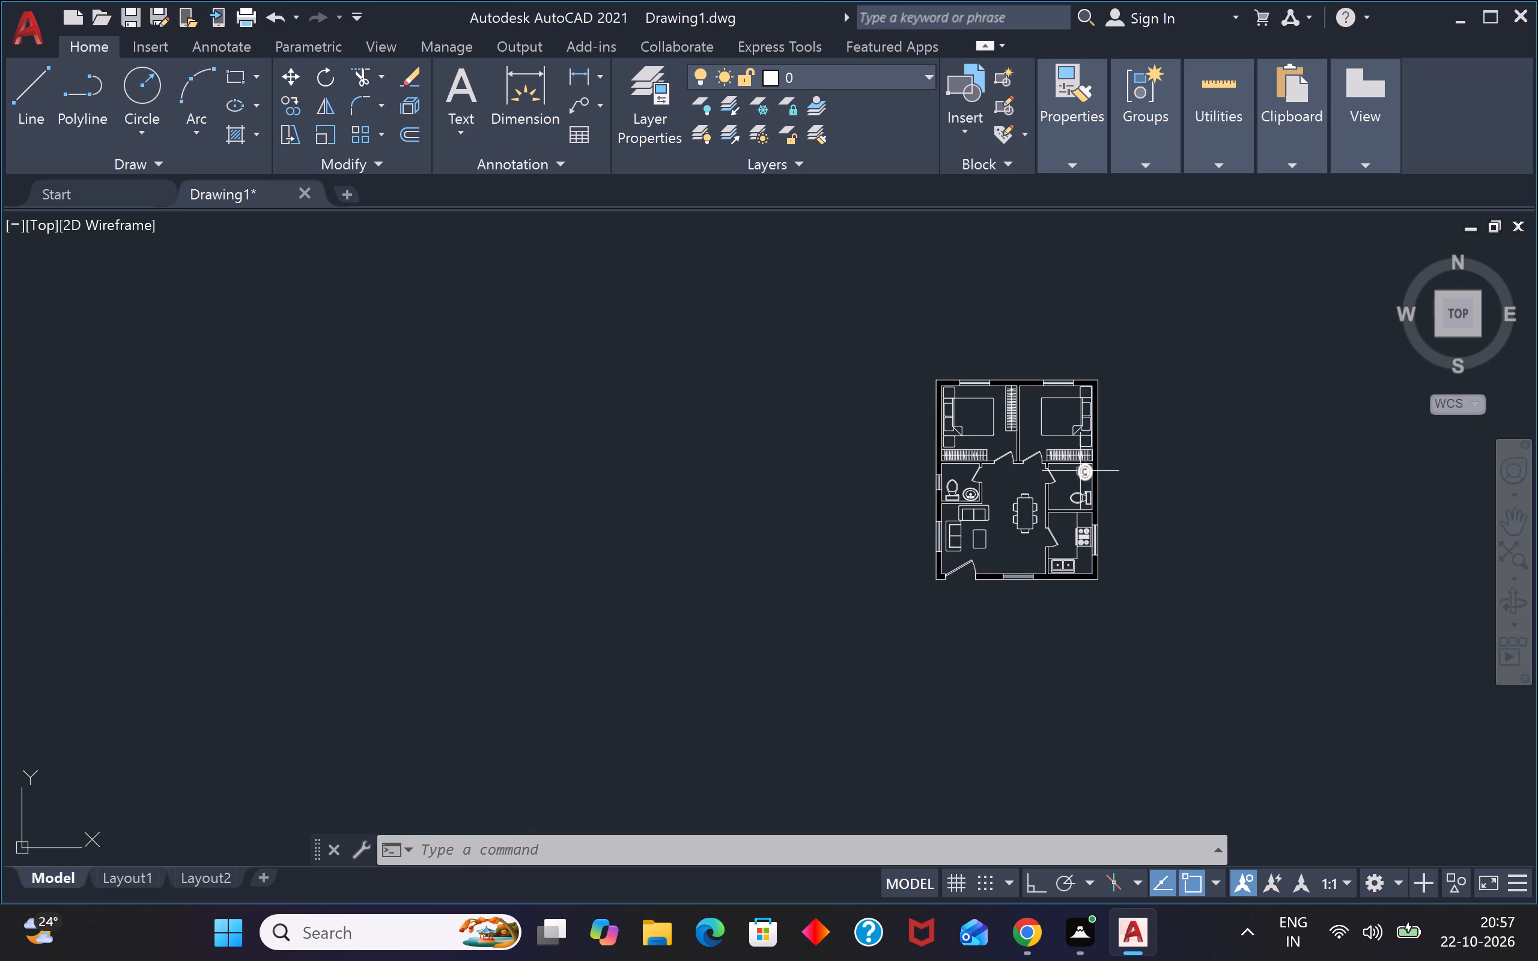
Inspect the solid black wall fills around the bedrooms, bathrooms, living area and kitchen of the floor plan.
{"action": "scroll", "coordinate": [1086, 432], "scroll_direction": "up", "scroll_amount": 2}
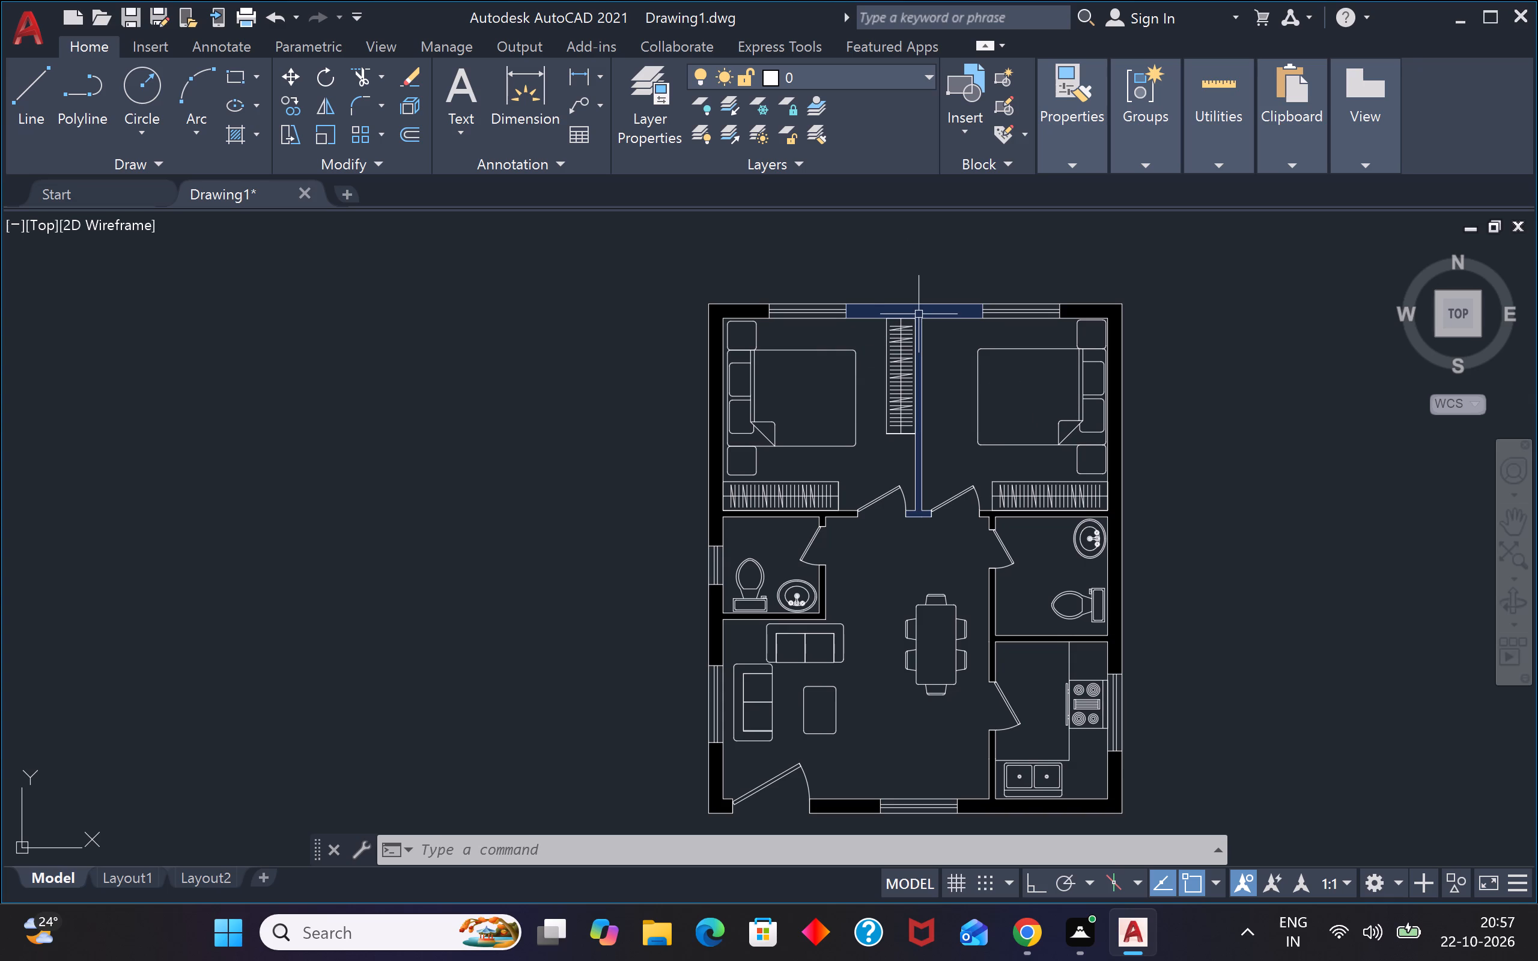
{"action": "scroll", "coordinate": [918, 314], "scroll_direction": "up", "scroll_amount": 2}
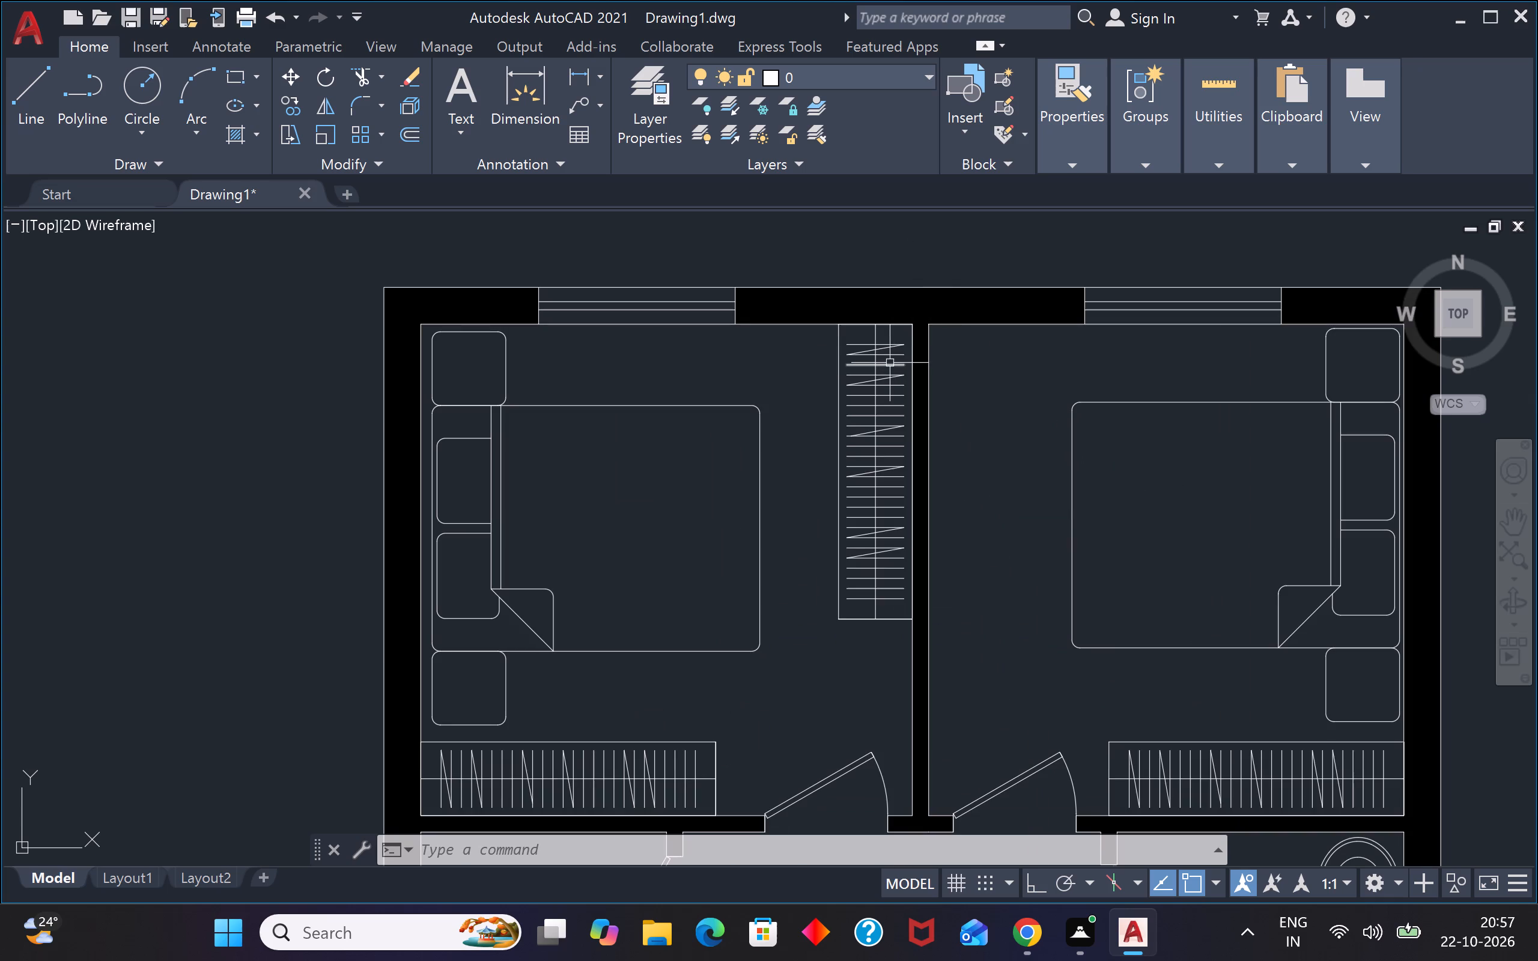
{"action": "scroll", "coordinate": [889, 363], "scroll_direction": "up", "scroll_amount": 2}
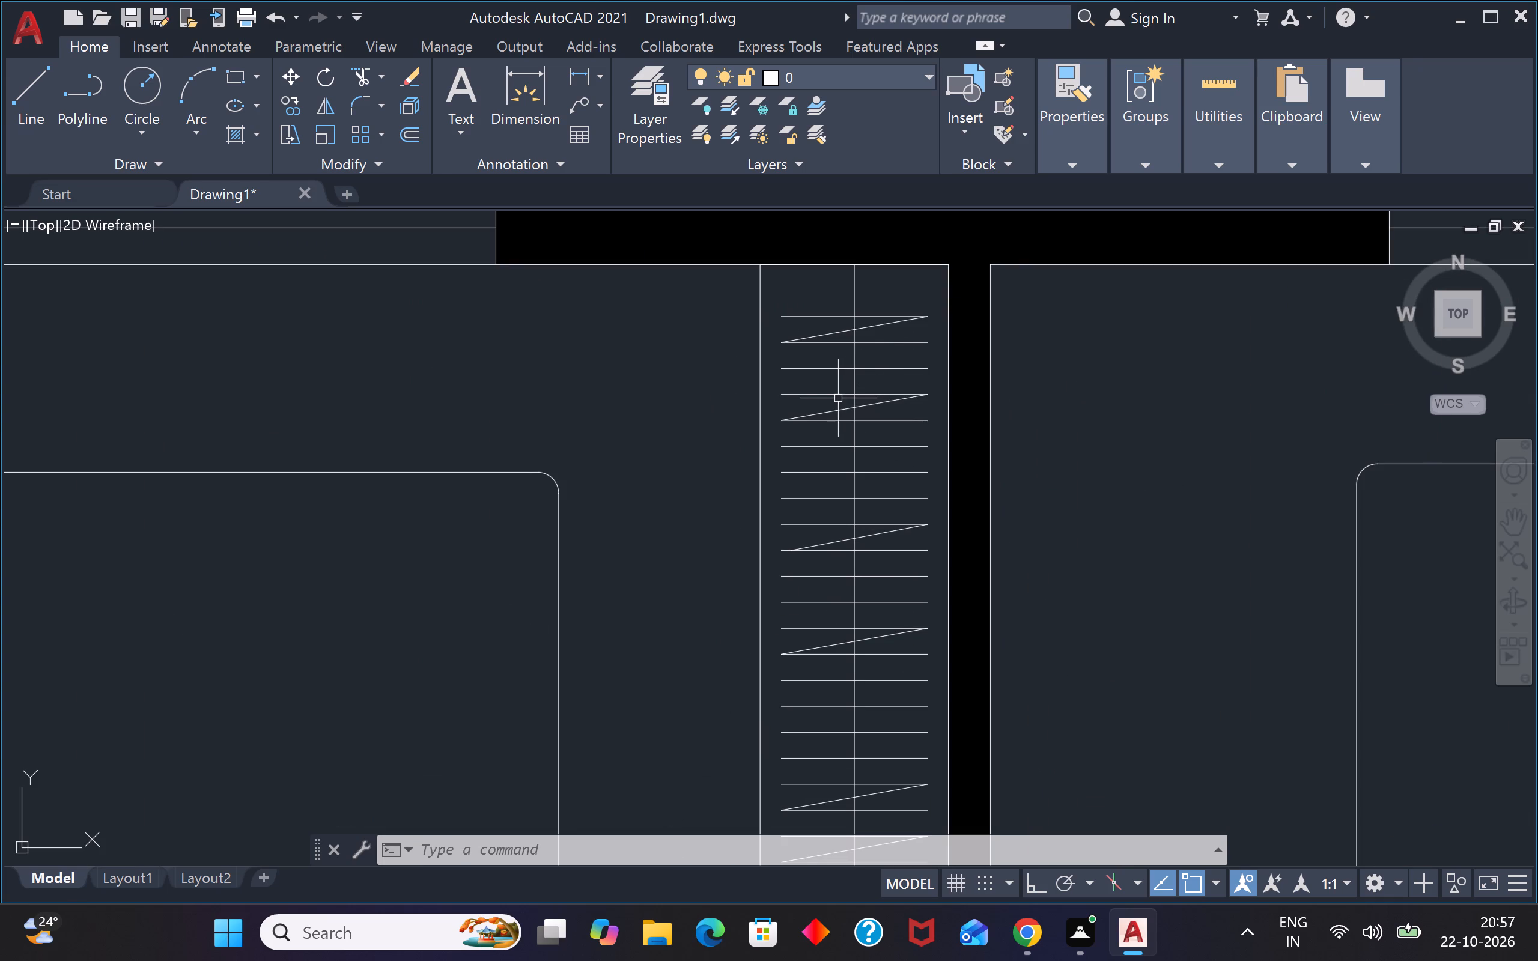
{"action": "key", "text": "Escape"}
{"action": "key", "text": "Escape"}
{"action": "key", "text": "Escape"}
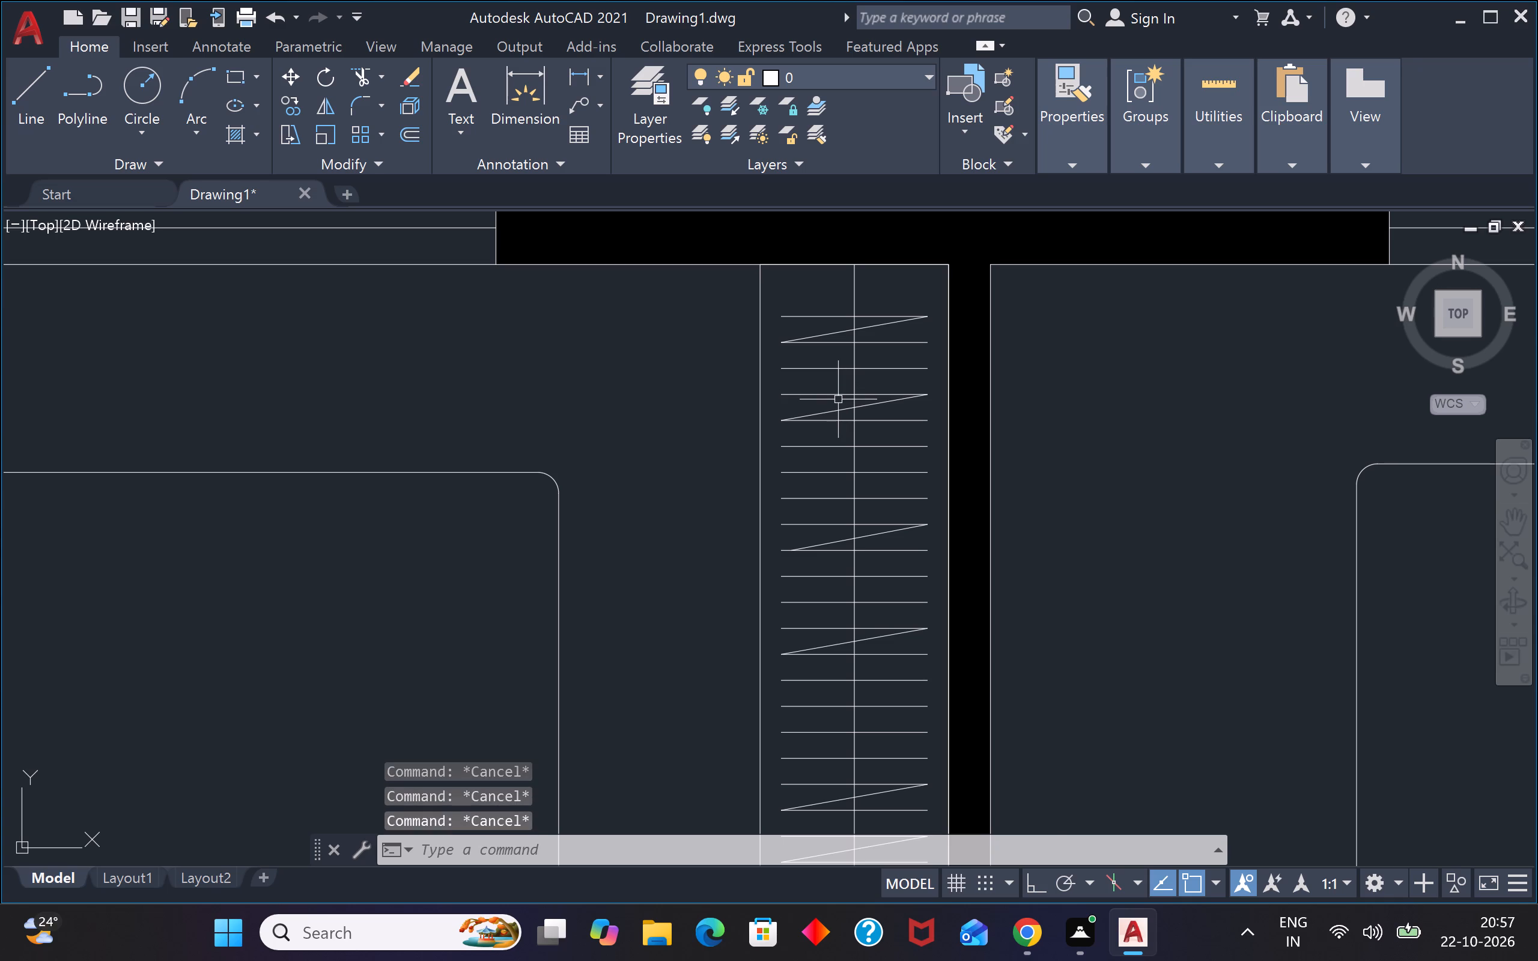
{"action": "scroll", "coordinate": [835, 407], "scroll_direction": "down", "scroll_amount": 4}
{"action": "key", "text": "Escape"}
{"action": "key", "text": "Escape"}
{"action": "scroll", "coordinate": [806, 608], "scroll_direction": "down", "scroll_amount": 2}
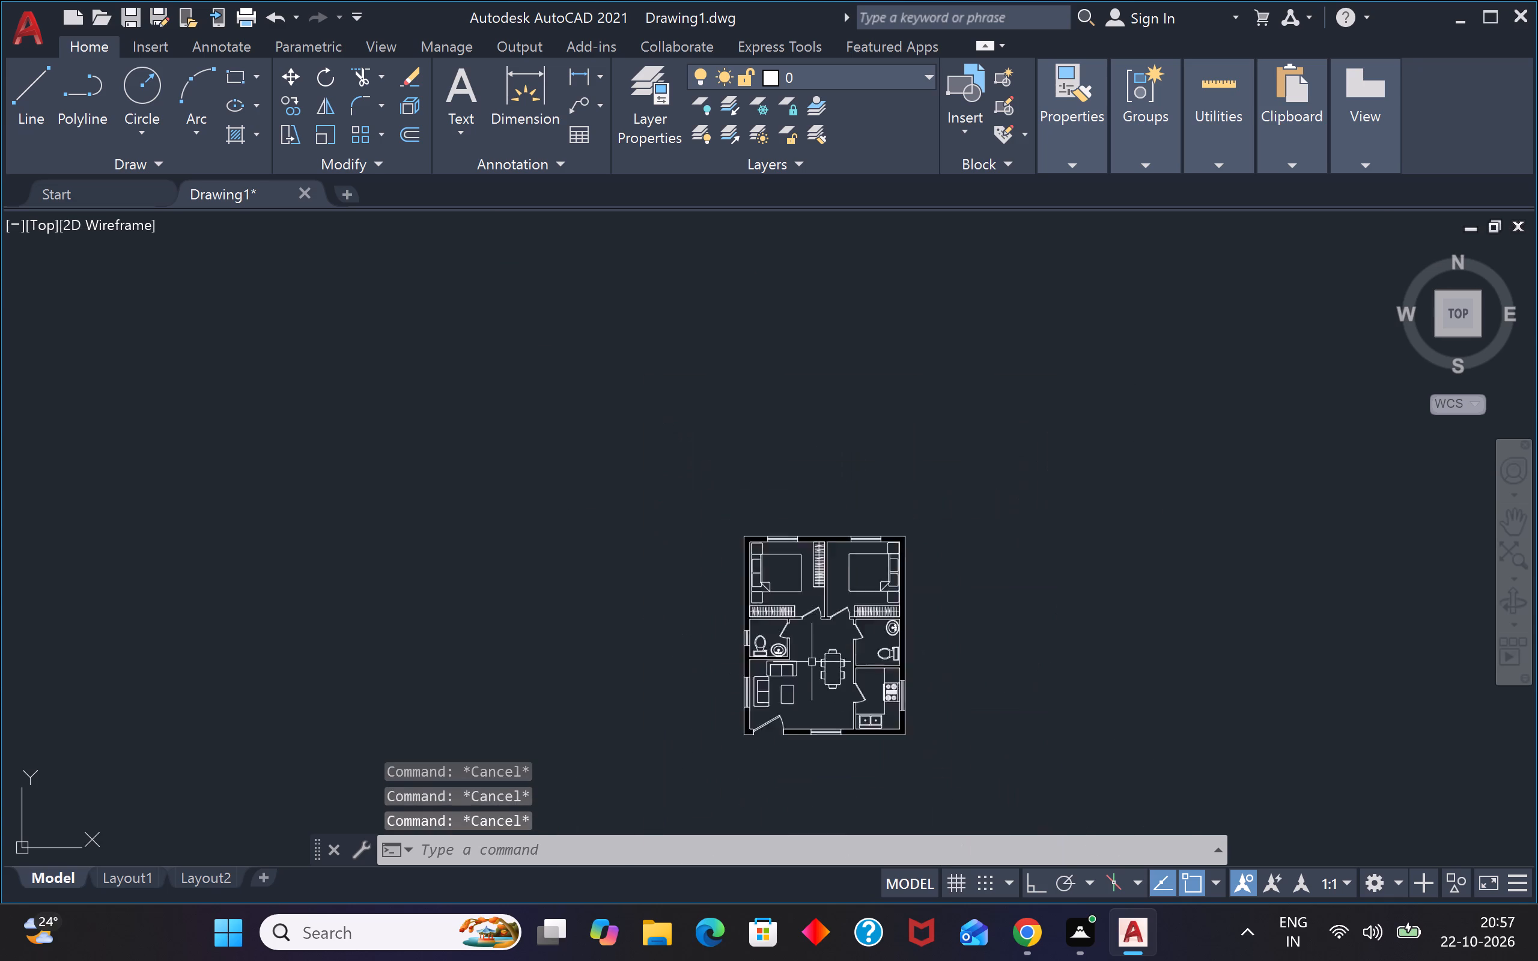
{"action": "scroll", "coordinate": [812, 662], "scroll_direction": "down", "scroll_amount": 1}
{"action": "scroll", "coordinate": [825, 684], "scroll_direction": "up", "scroll_amount": 4}
{"action": "key", "text": "Escape"}
{"action": "key", "text": "Escape"}
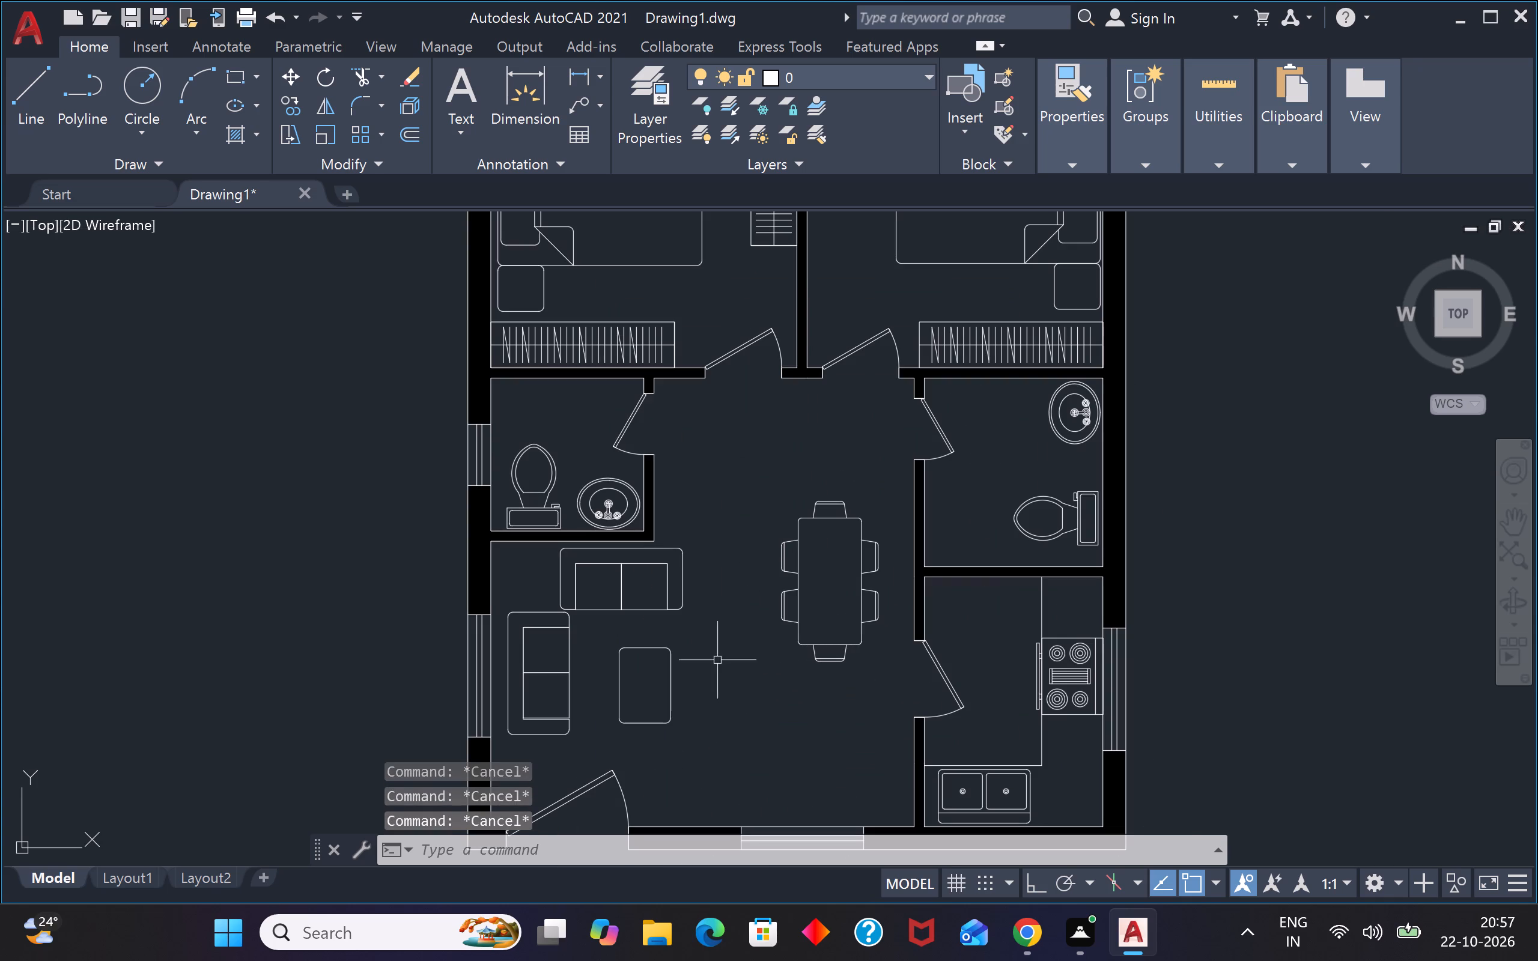
{"action": "scroll", "coordinate": [1086, 461], "scroll_direction": "down", "scroll_amount": 3}
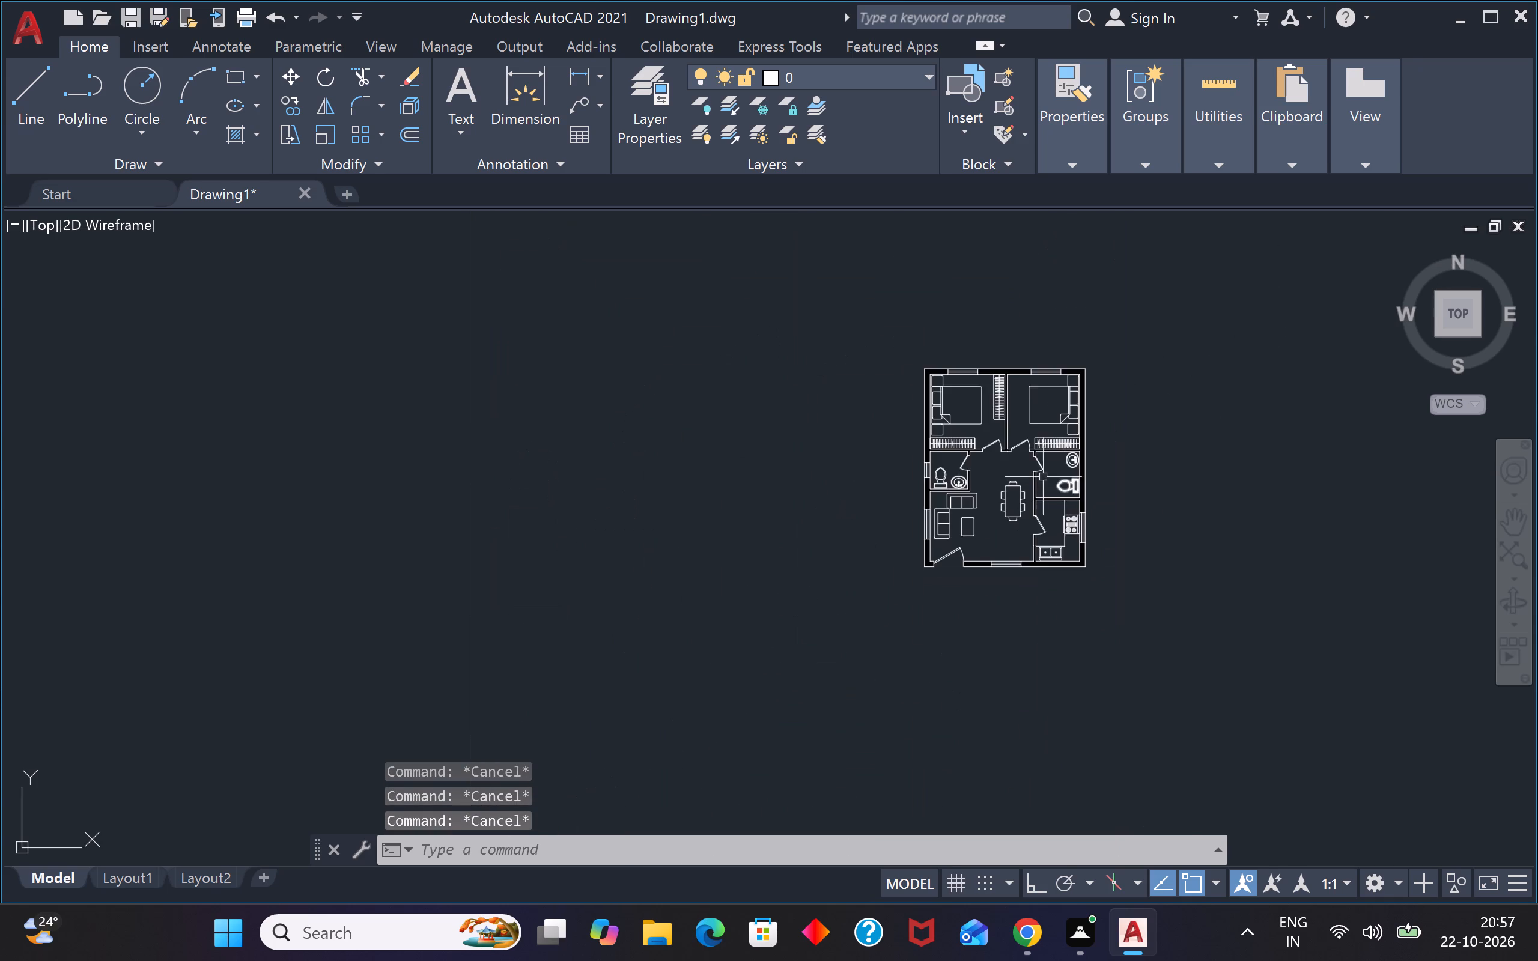
{"action": "scroll", "coordinate": [1053, 456], "scroll_direction": "up", "scroll_amount": 1}
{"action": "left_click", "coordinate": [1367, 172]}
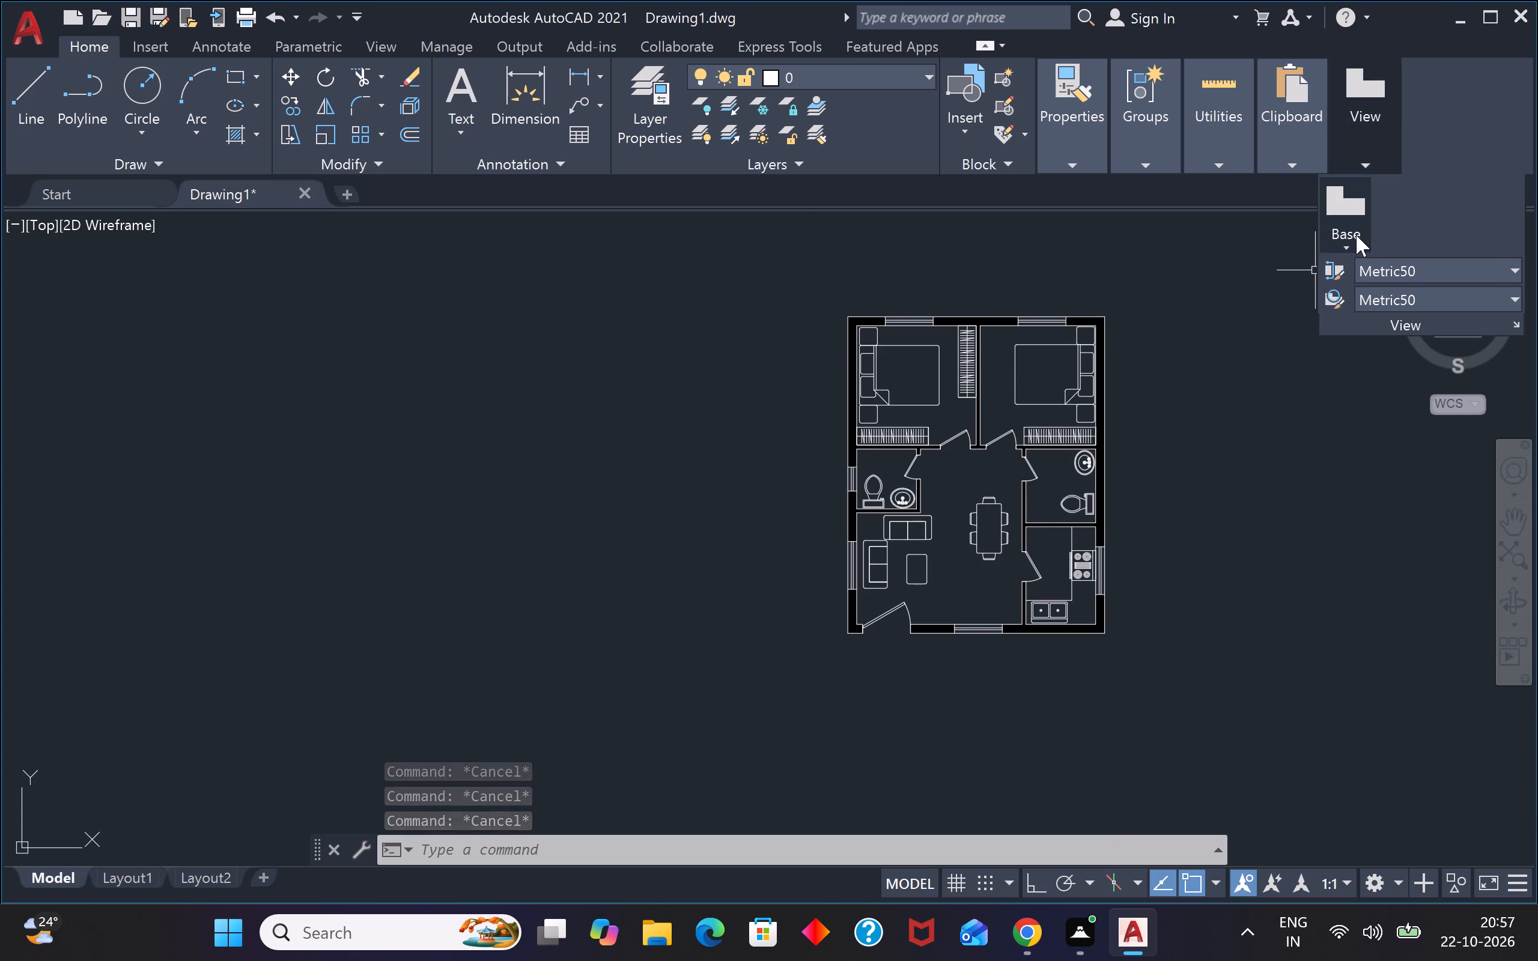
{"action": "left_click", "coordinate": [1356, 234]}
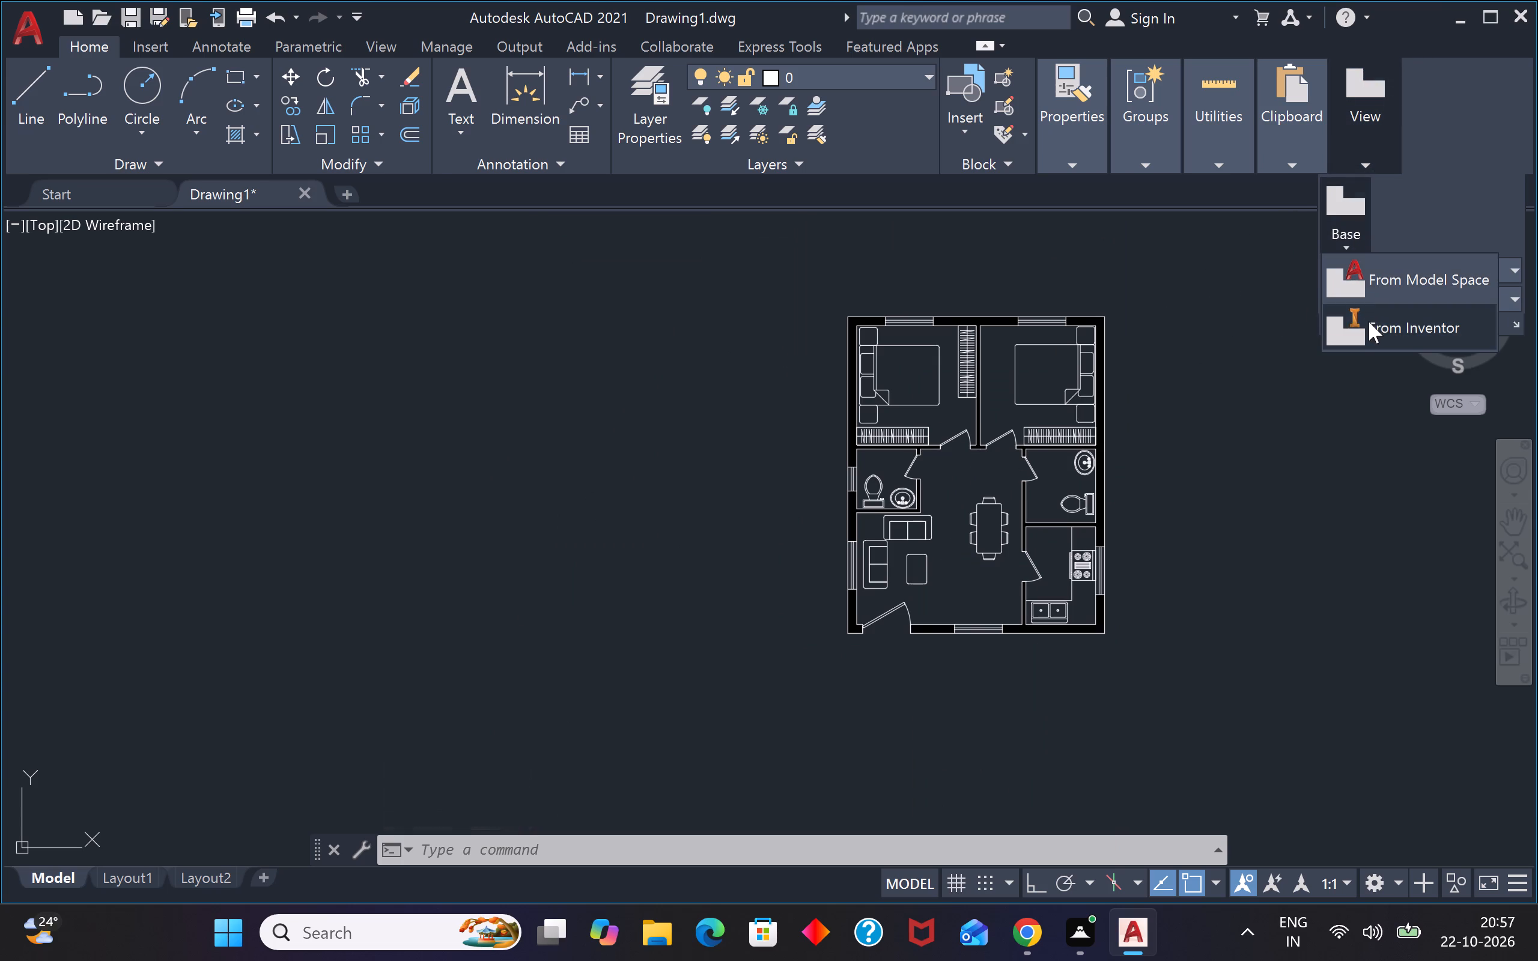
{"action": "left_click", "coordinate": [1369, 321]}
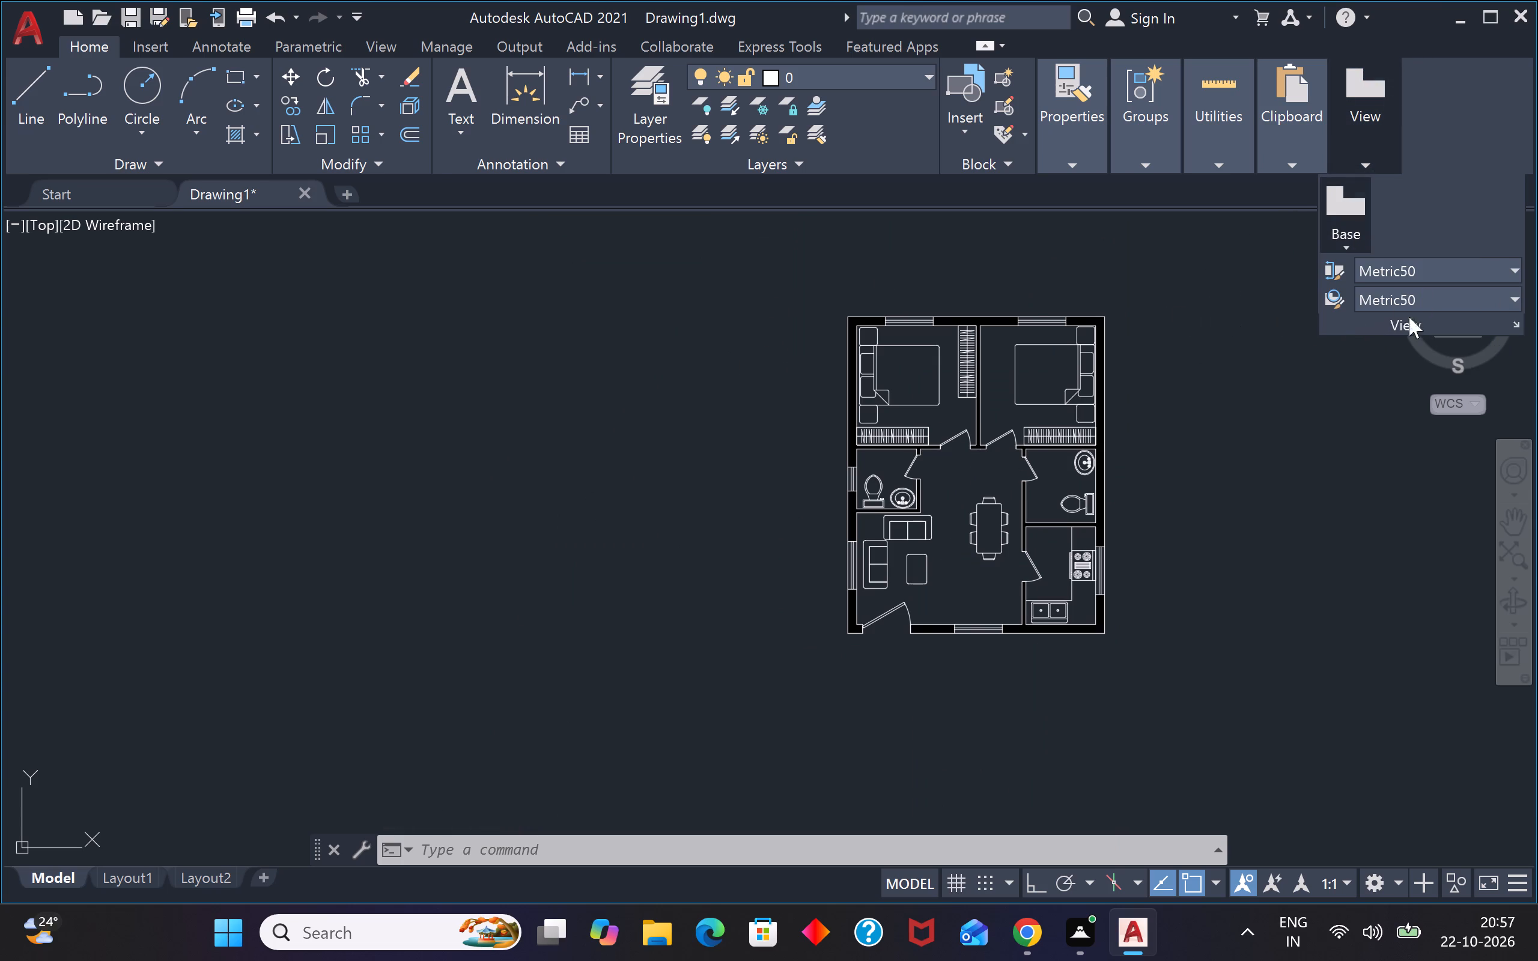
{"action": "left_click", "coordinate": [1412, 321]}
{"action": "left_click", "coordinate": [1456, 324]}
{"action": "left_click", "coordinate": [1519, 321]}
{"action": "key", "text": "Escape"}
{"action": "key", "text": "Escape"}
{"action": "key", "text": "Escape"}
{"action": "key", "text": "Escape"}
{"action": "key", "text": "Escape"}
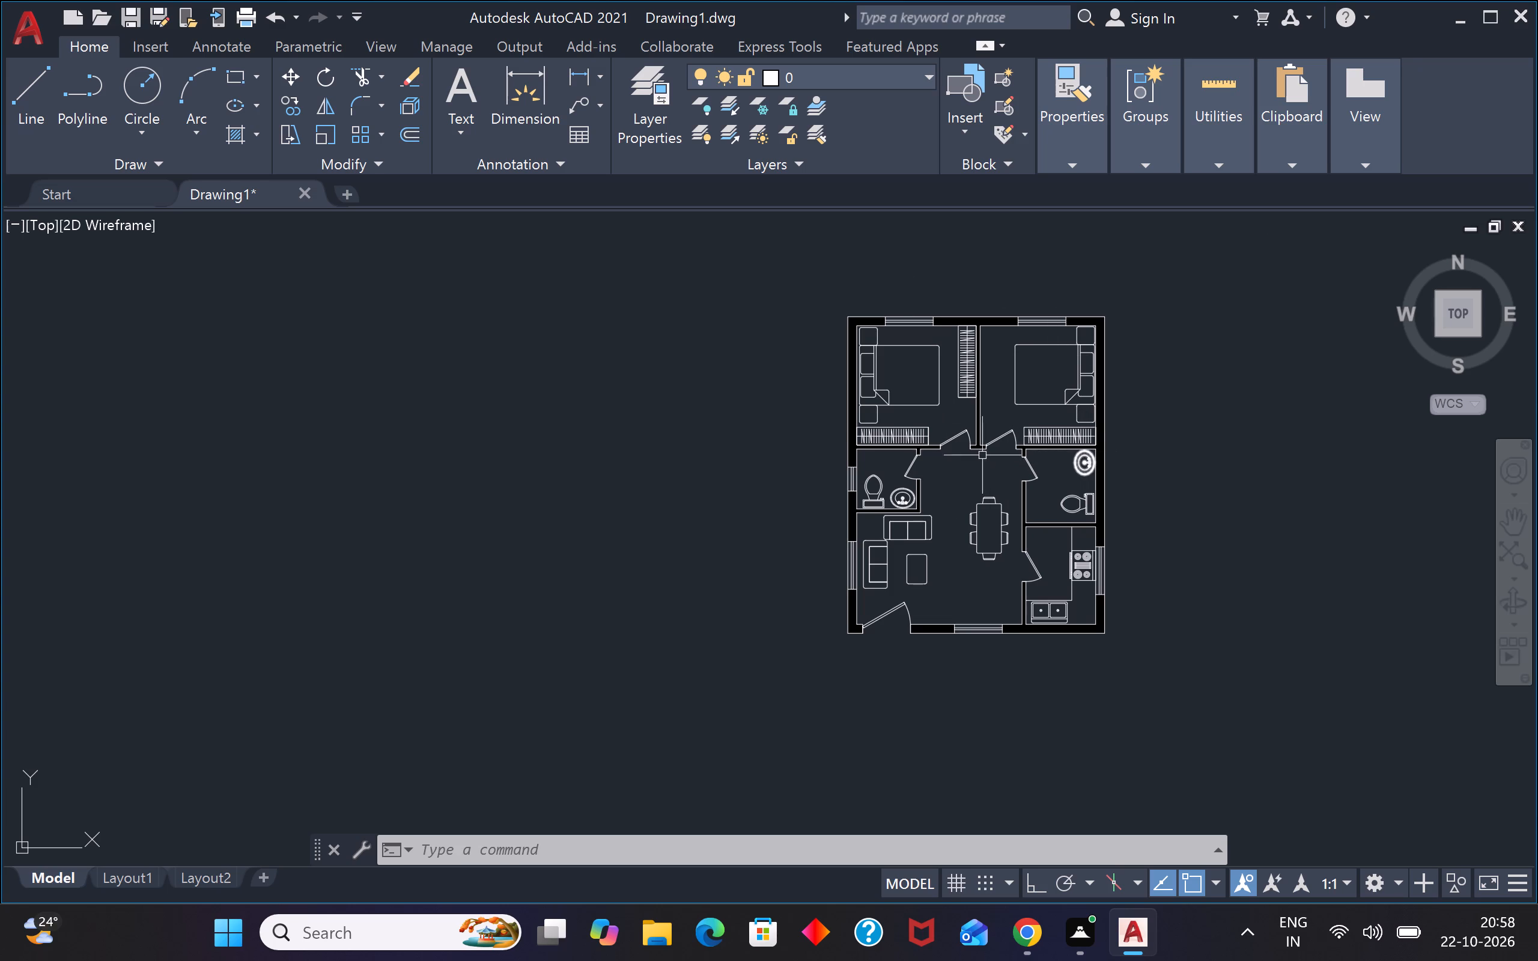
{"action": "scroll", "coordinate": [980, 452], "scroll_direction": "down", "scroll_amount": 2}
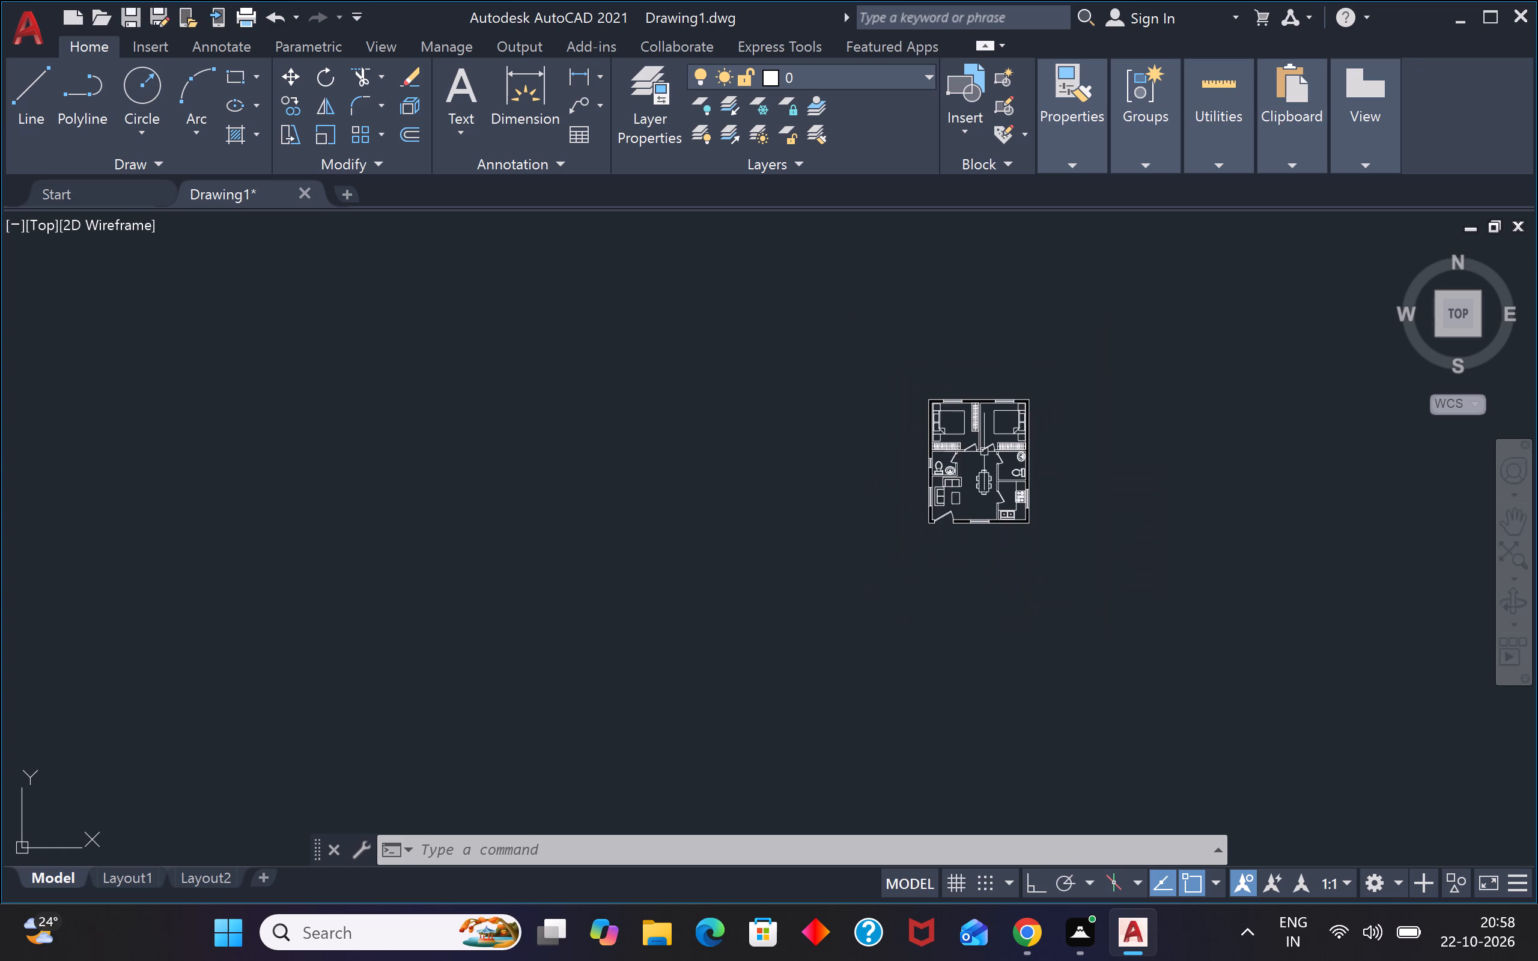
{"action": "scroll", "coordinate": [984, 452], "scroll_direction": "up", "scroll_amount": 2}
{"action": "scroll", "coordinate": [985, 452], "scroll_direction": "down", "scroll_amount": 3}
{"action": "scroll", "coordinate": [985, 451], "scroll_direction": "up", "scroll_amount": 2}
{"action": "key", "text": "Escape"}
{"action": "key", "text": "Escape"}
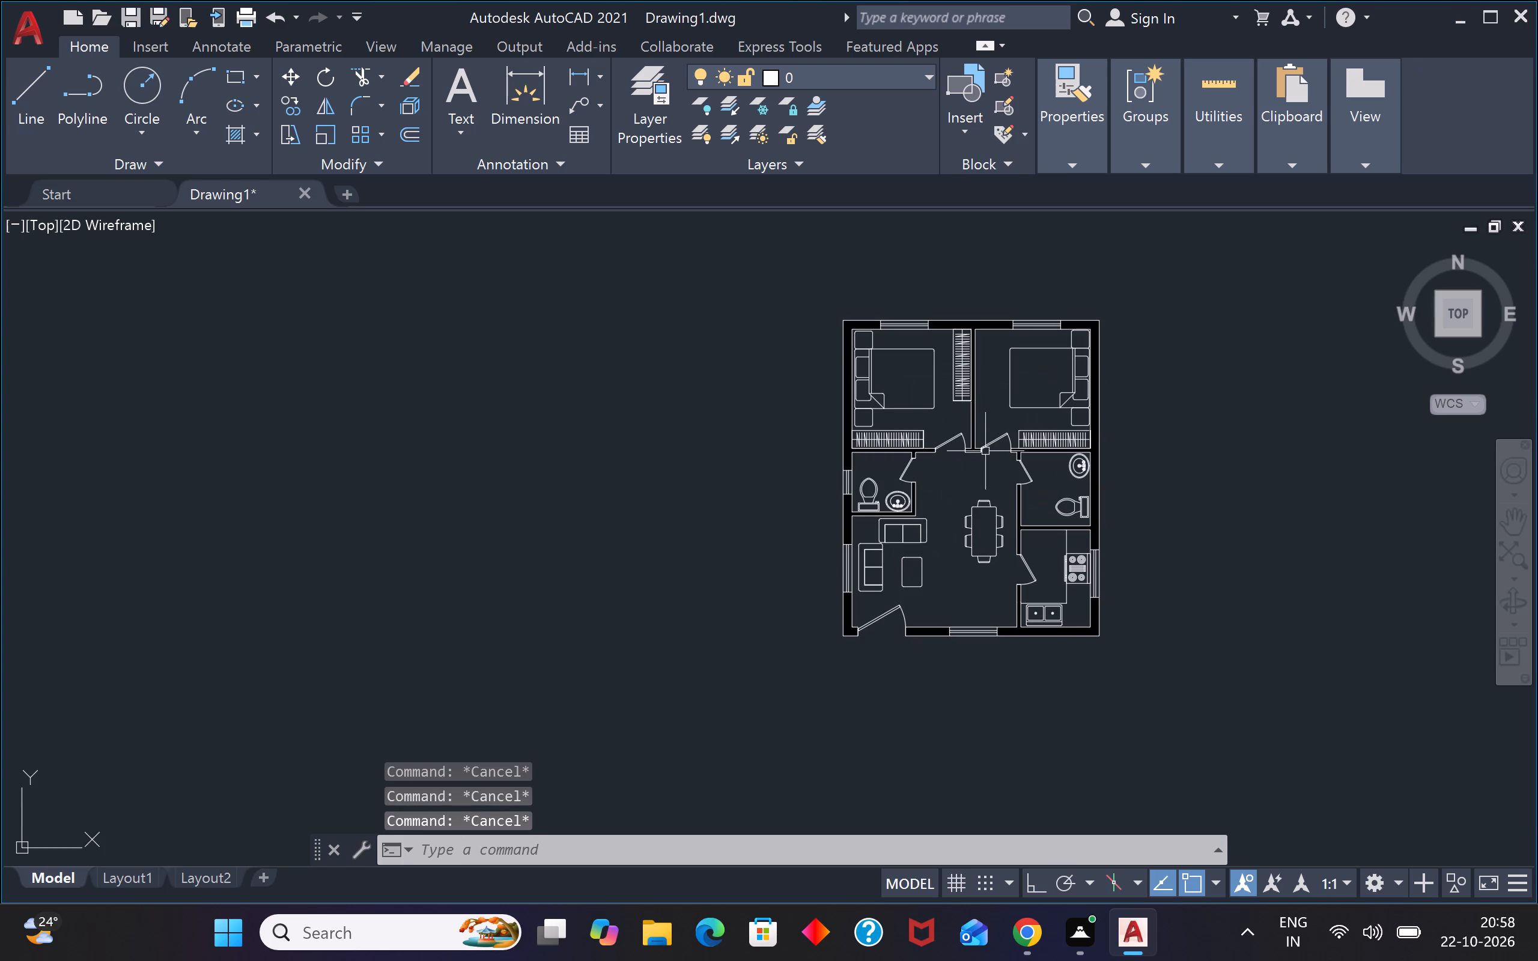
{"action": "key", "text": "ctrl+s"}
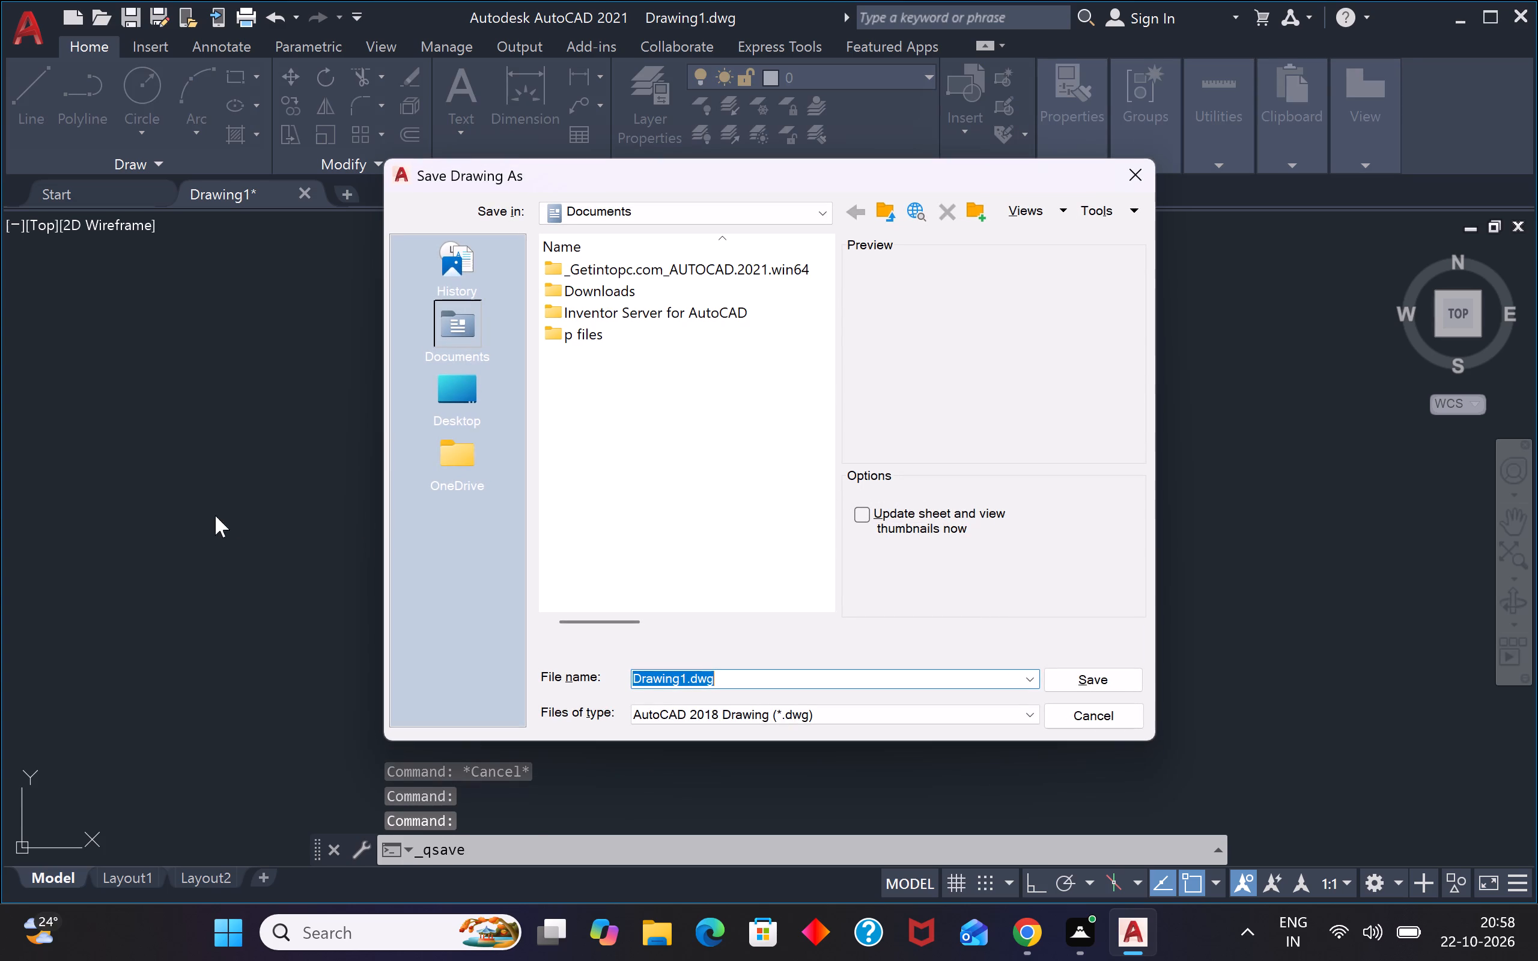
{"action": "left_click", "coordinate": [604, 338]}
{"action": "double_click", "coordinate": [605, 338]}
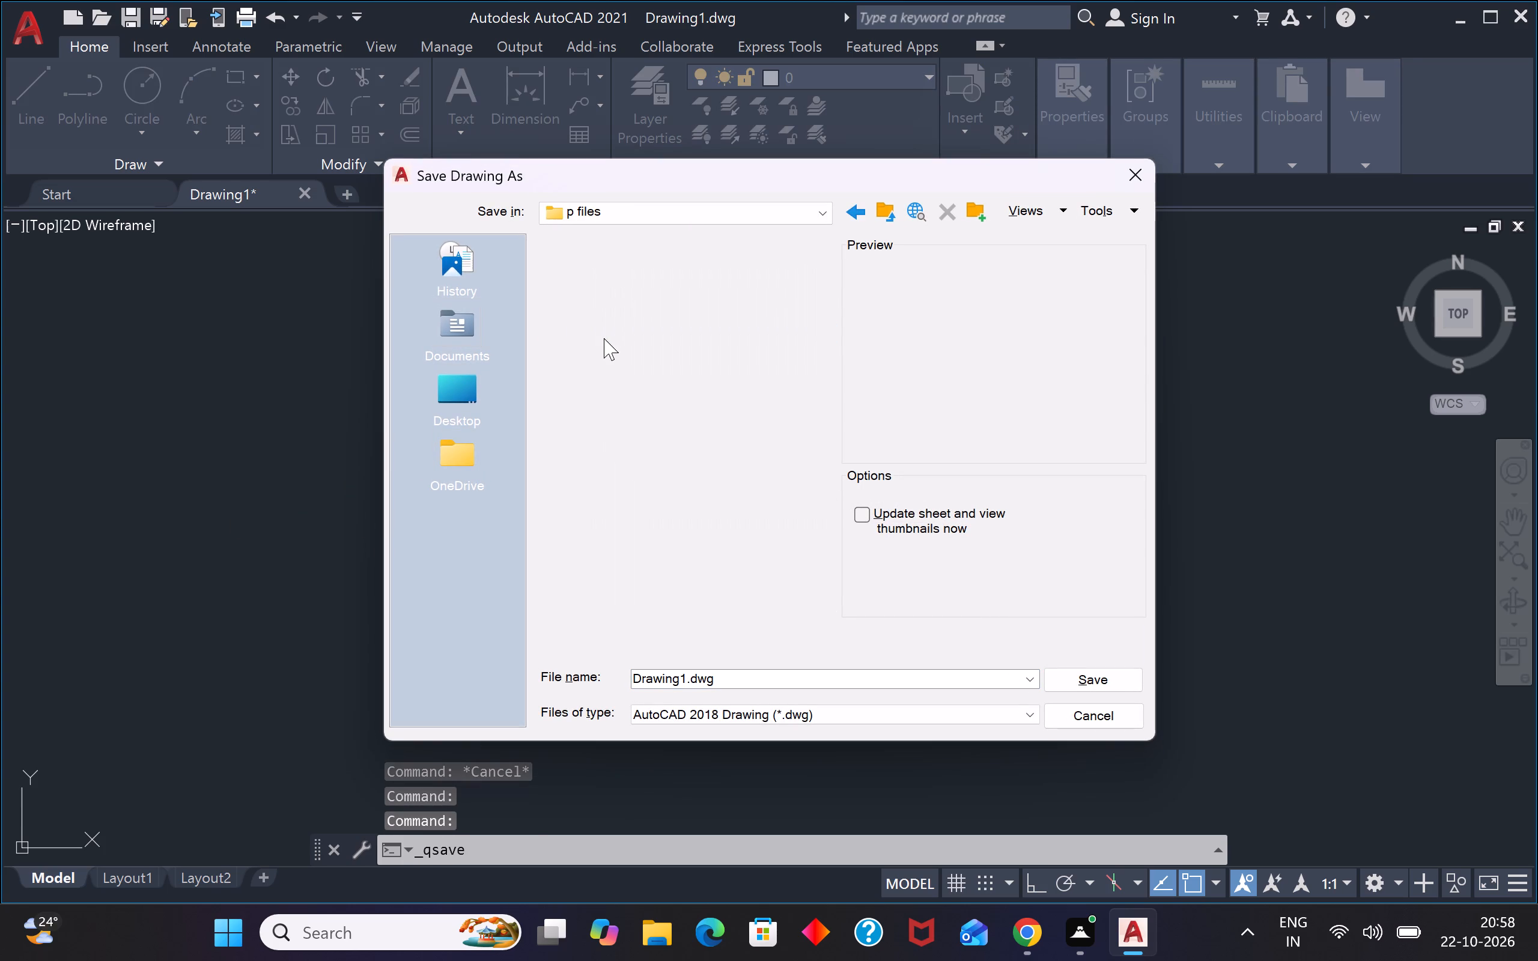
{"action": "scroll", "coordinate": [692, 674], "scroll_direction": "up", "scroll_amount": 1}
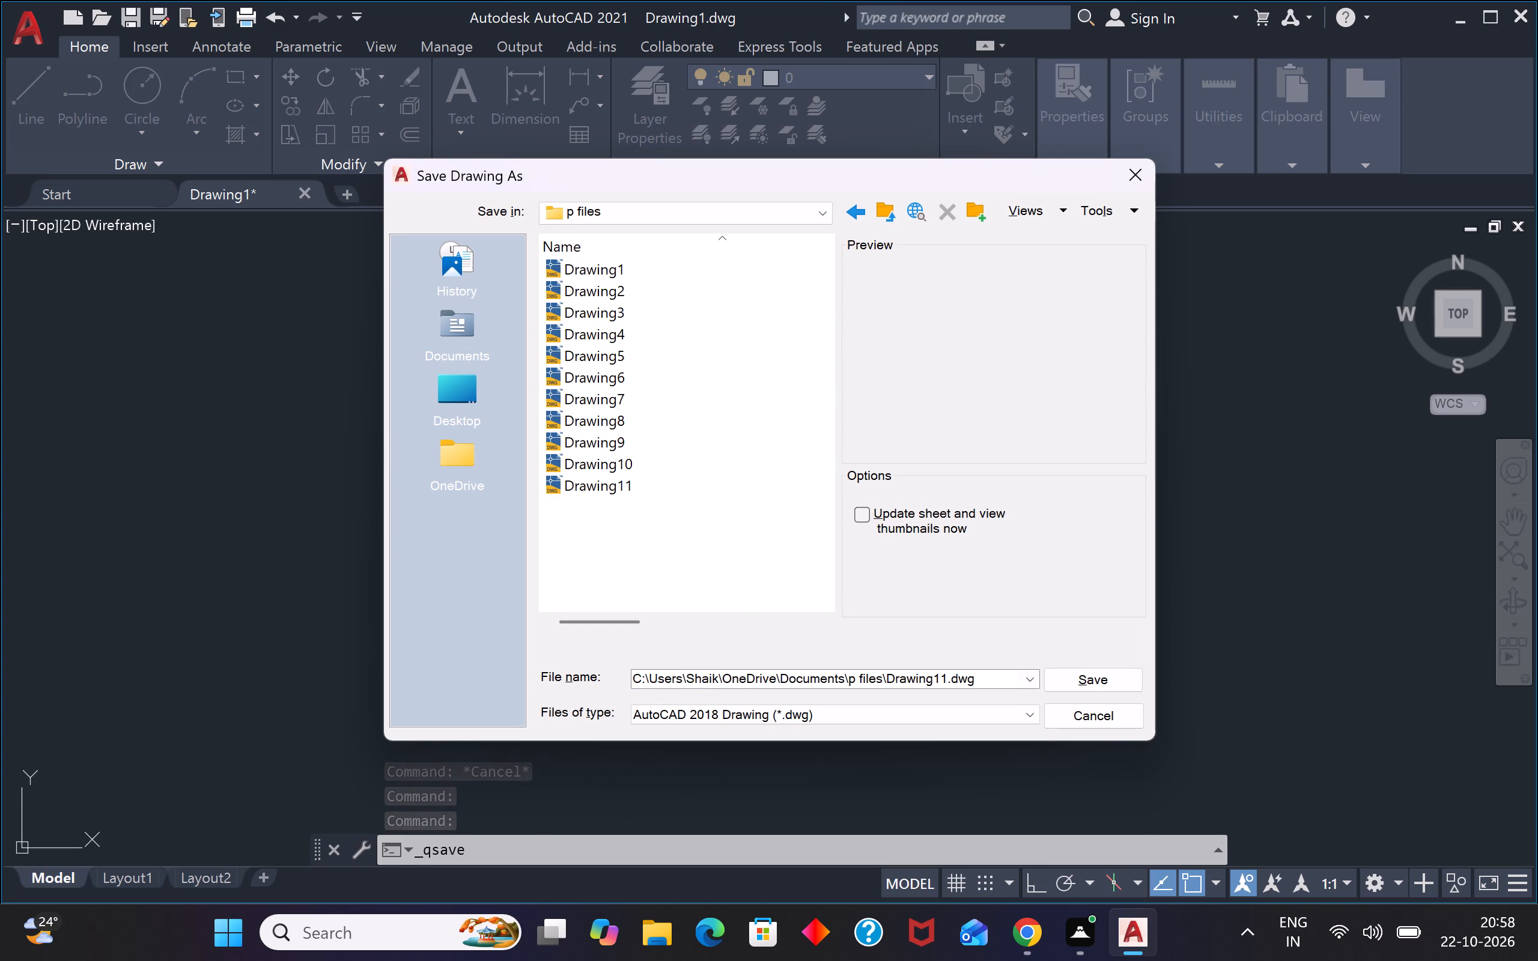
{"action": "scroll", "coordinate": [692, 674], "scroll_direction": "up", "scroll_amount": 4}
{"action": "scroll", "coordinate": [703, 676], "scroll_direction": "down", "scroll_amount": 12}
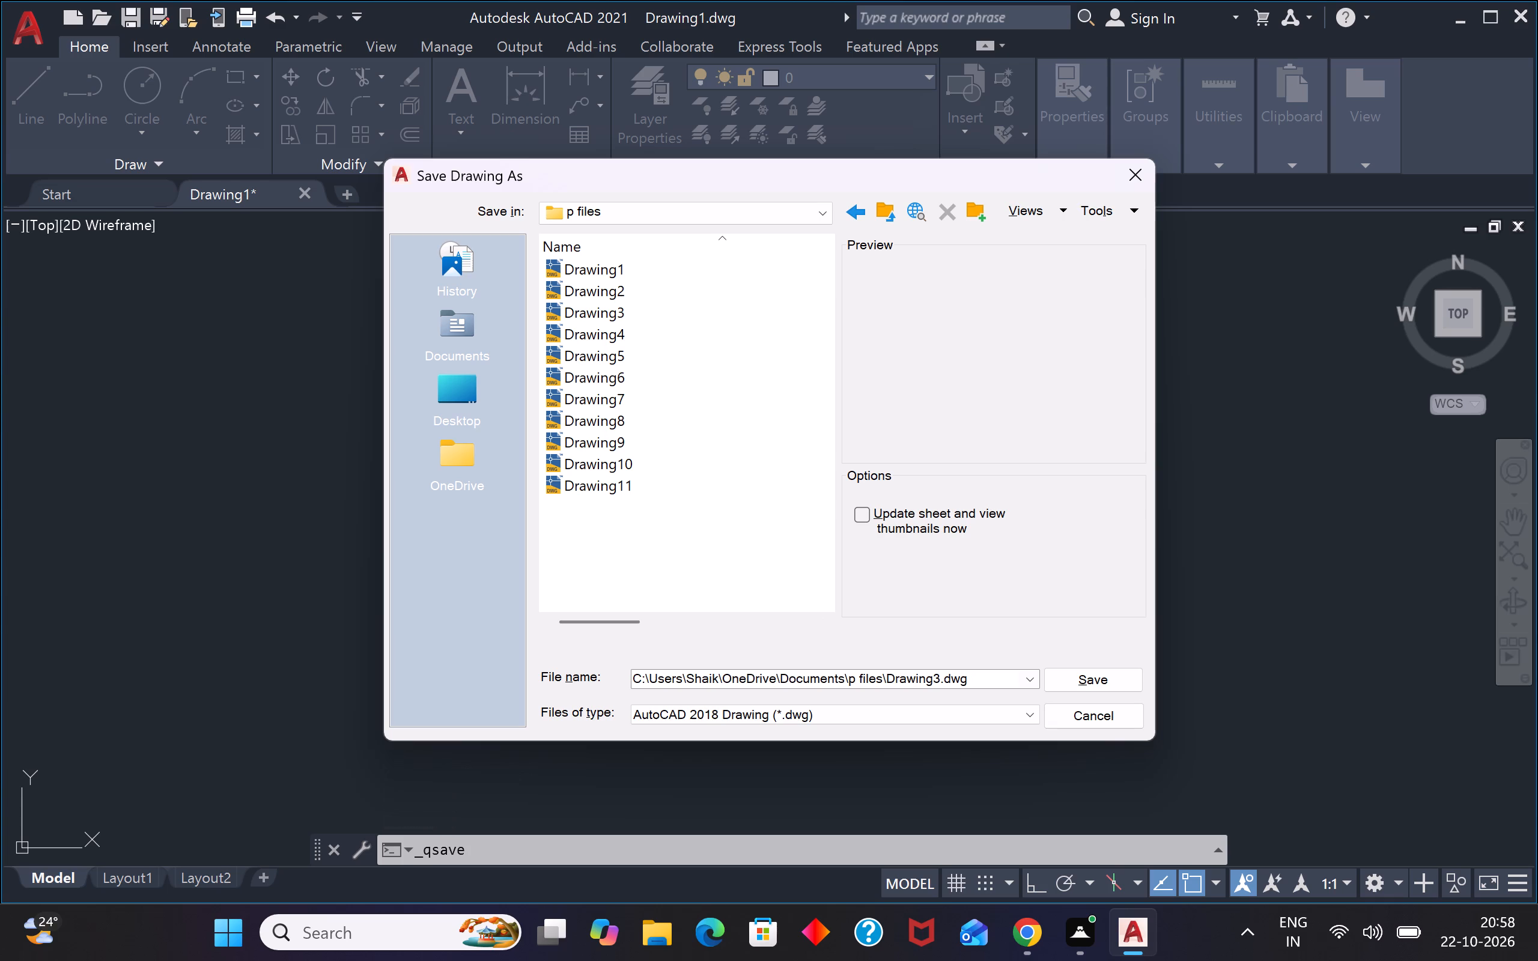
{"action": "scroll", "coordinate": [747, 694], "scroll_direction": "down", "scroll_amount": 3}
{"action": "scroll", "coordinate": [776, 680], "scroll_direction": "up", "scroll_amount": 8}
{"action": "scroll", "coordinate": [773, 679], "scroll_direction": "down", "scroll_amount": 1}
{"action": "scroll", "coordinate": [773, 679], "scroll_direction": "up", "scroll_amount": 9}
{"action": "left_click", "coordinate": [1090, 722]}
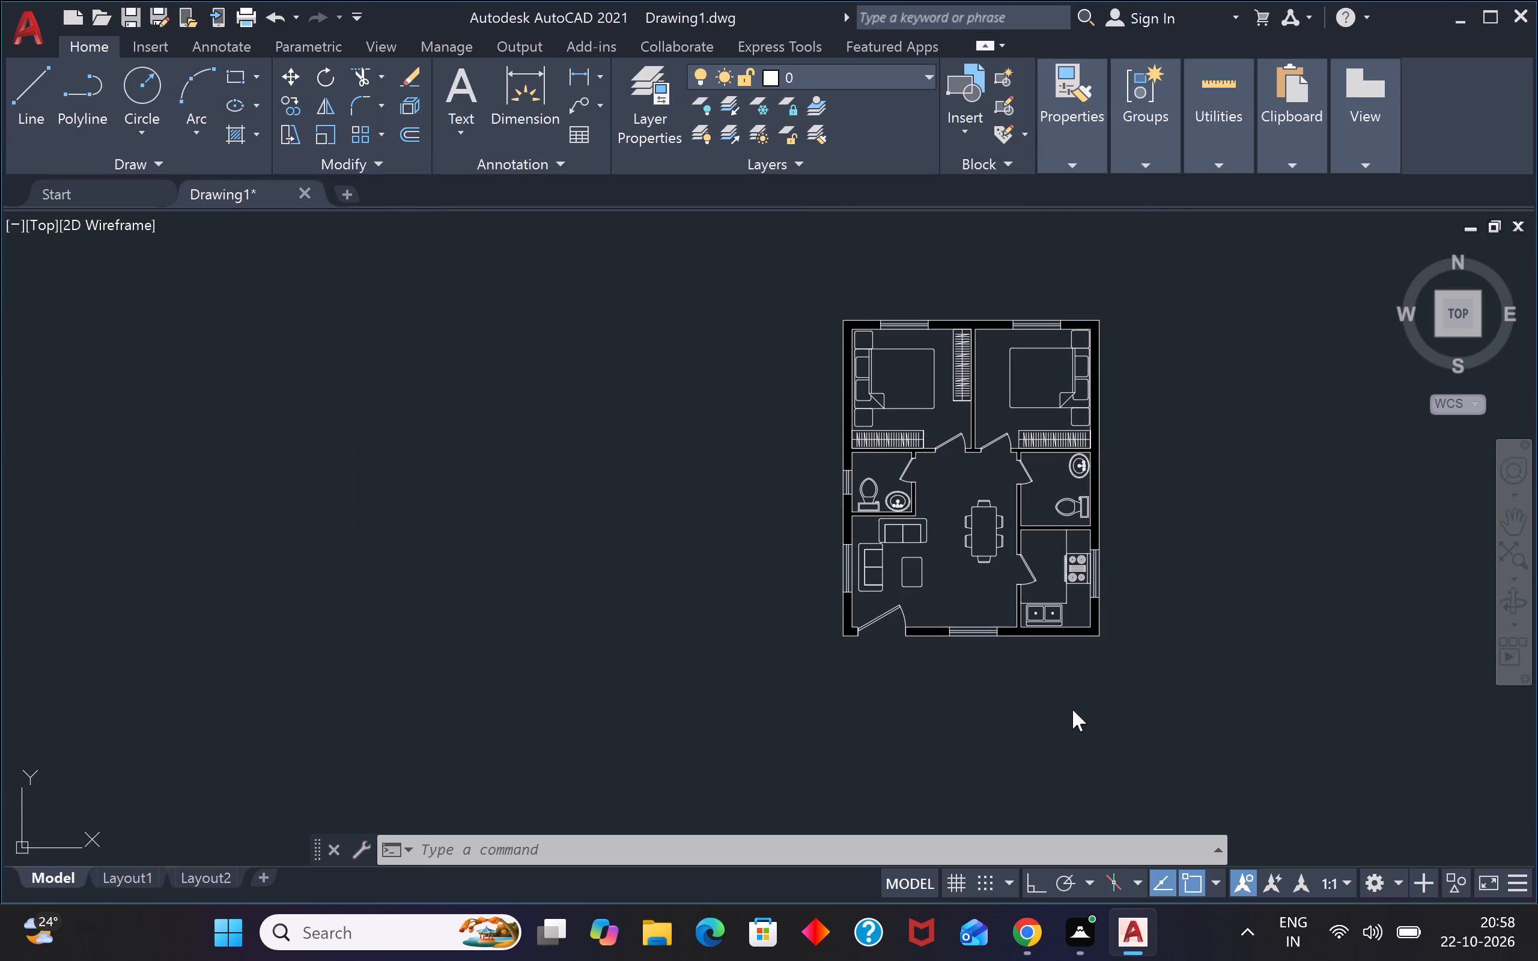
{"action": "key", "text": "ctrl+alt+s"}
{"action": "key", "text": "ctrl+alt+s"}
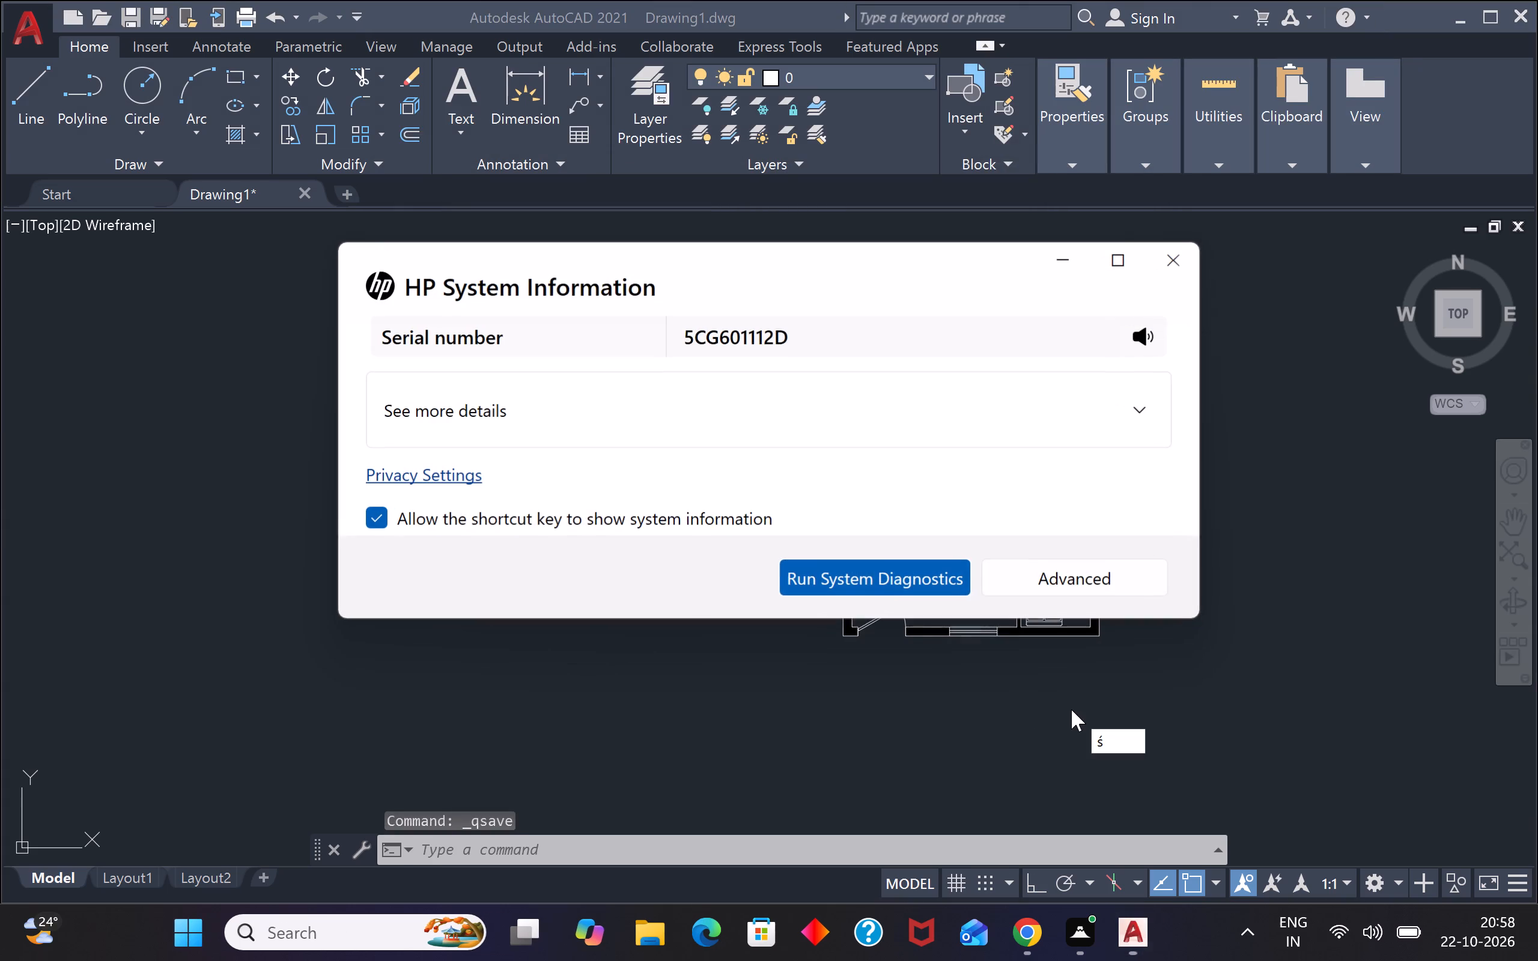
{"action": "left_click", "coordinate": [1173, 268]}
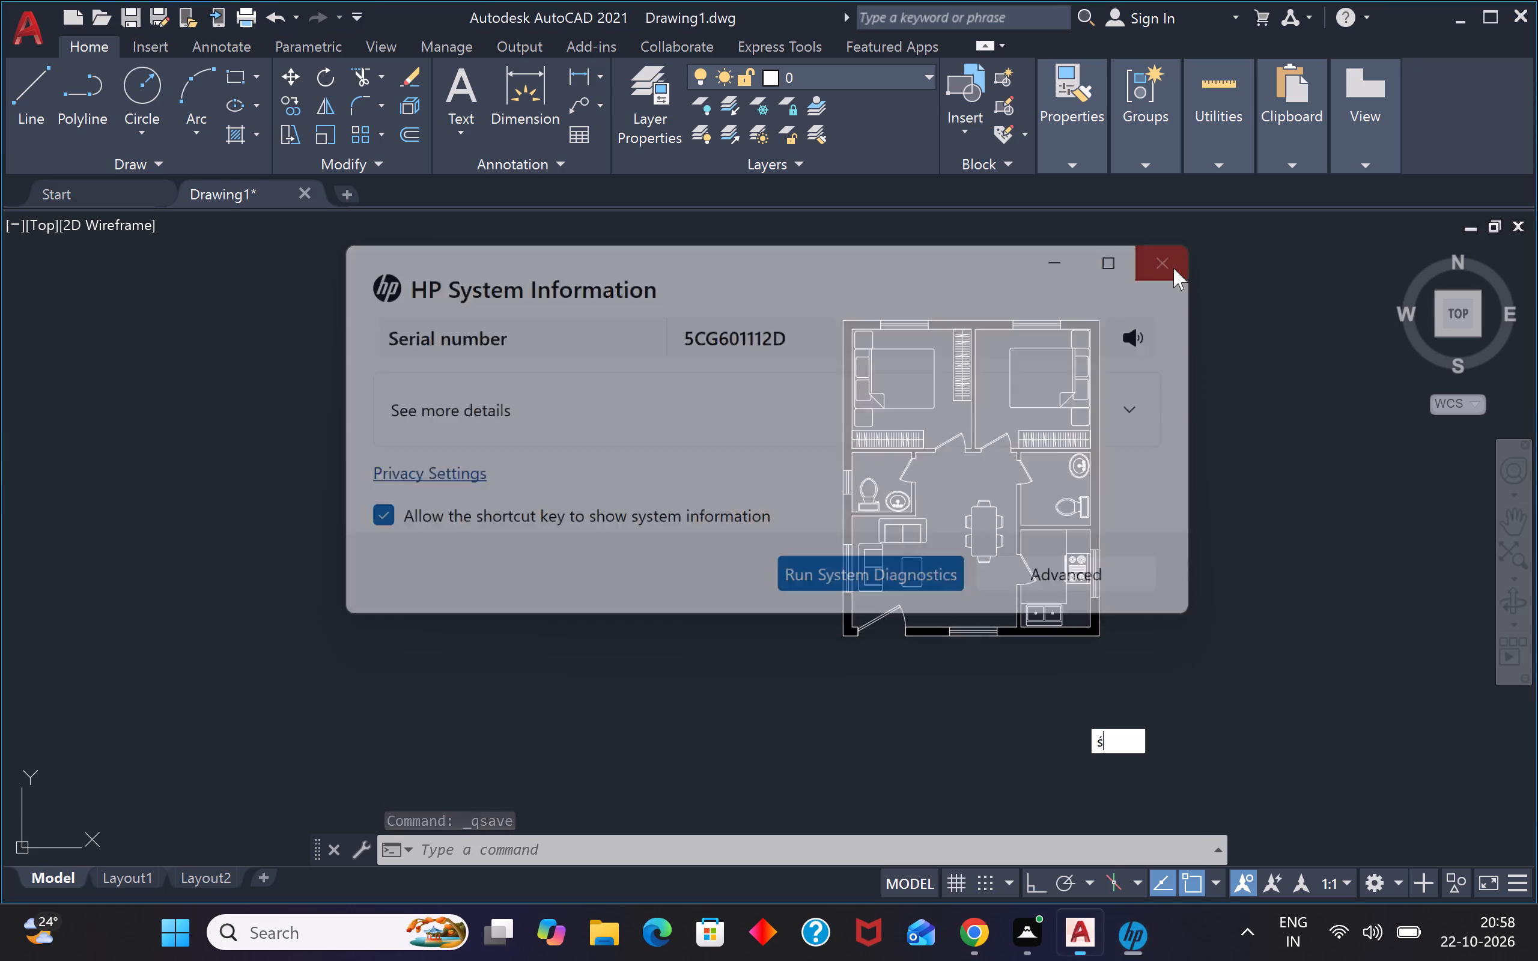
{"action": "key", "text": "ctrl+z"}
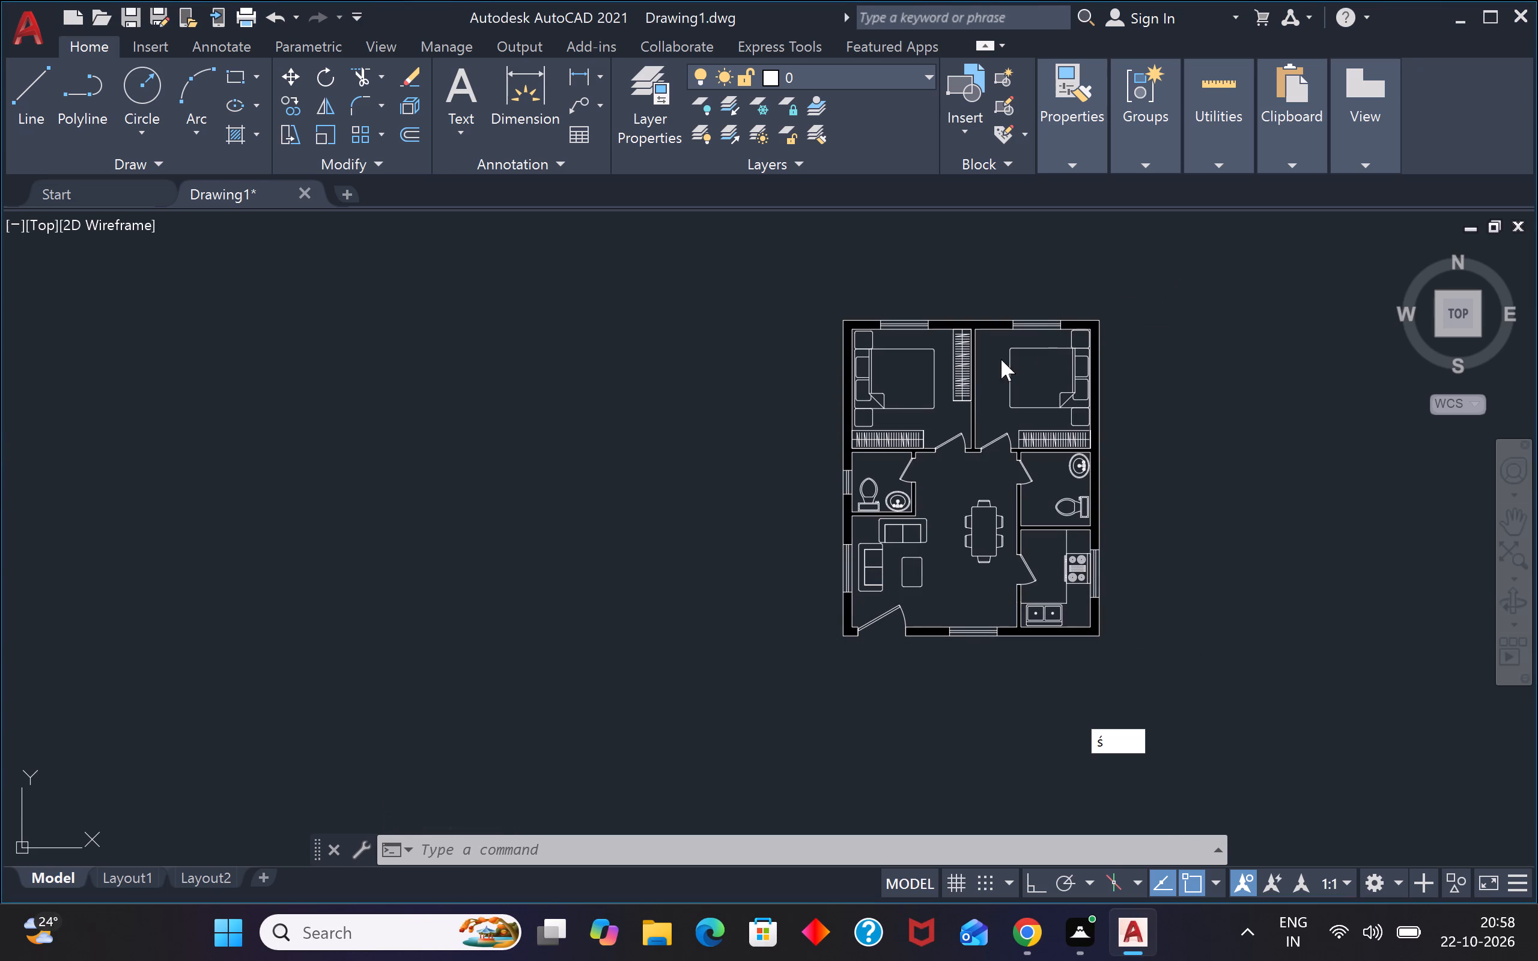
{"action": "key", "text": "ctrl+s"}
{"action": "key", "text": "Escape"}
Save the floor plan as Drawing12.dwg in the p files folder under Documents and dismiss the notification balloon.
{"action": "key", "text": "ctrl+s"}
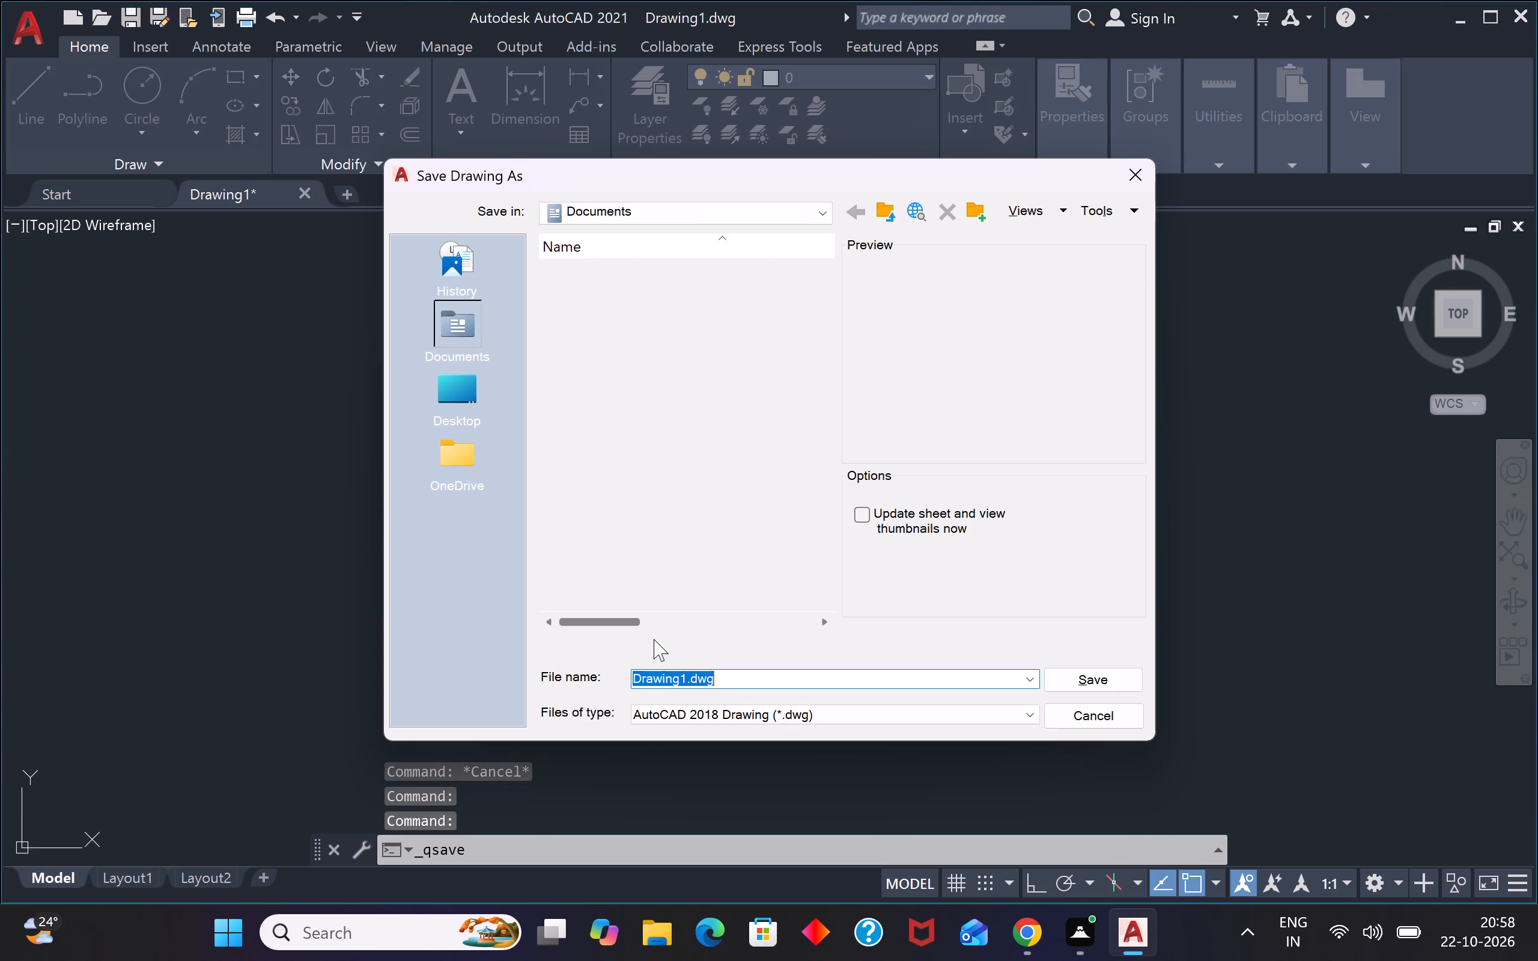
{"action": "left_click", "coordinate": [691, 668]}
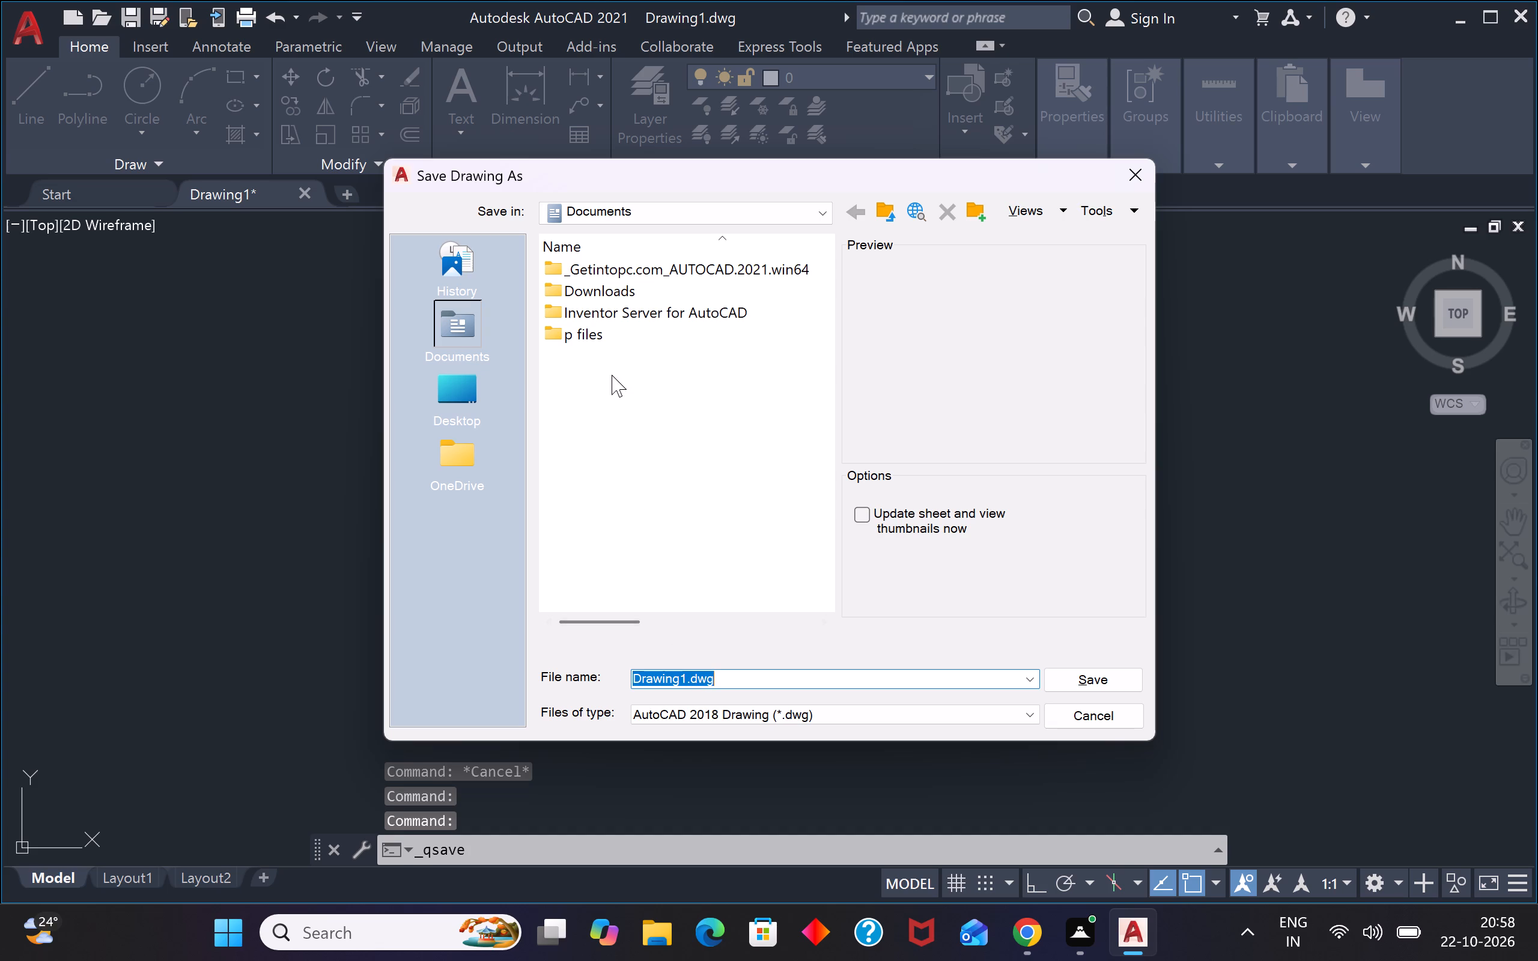
{"action": "left_click", "coordinate": [603, 339]}
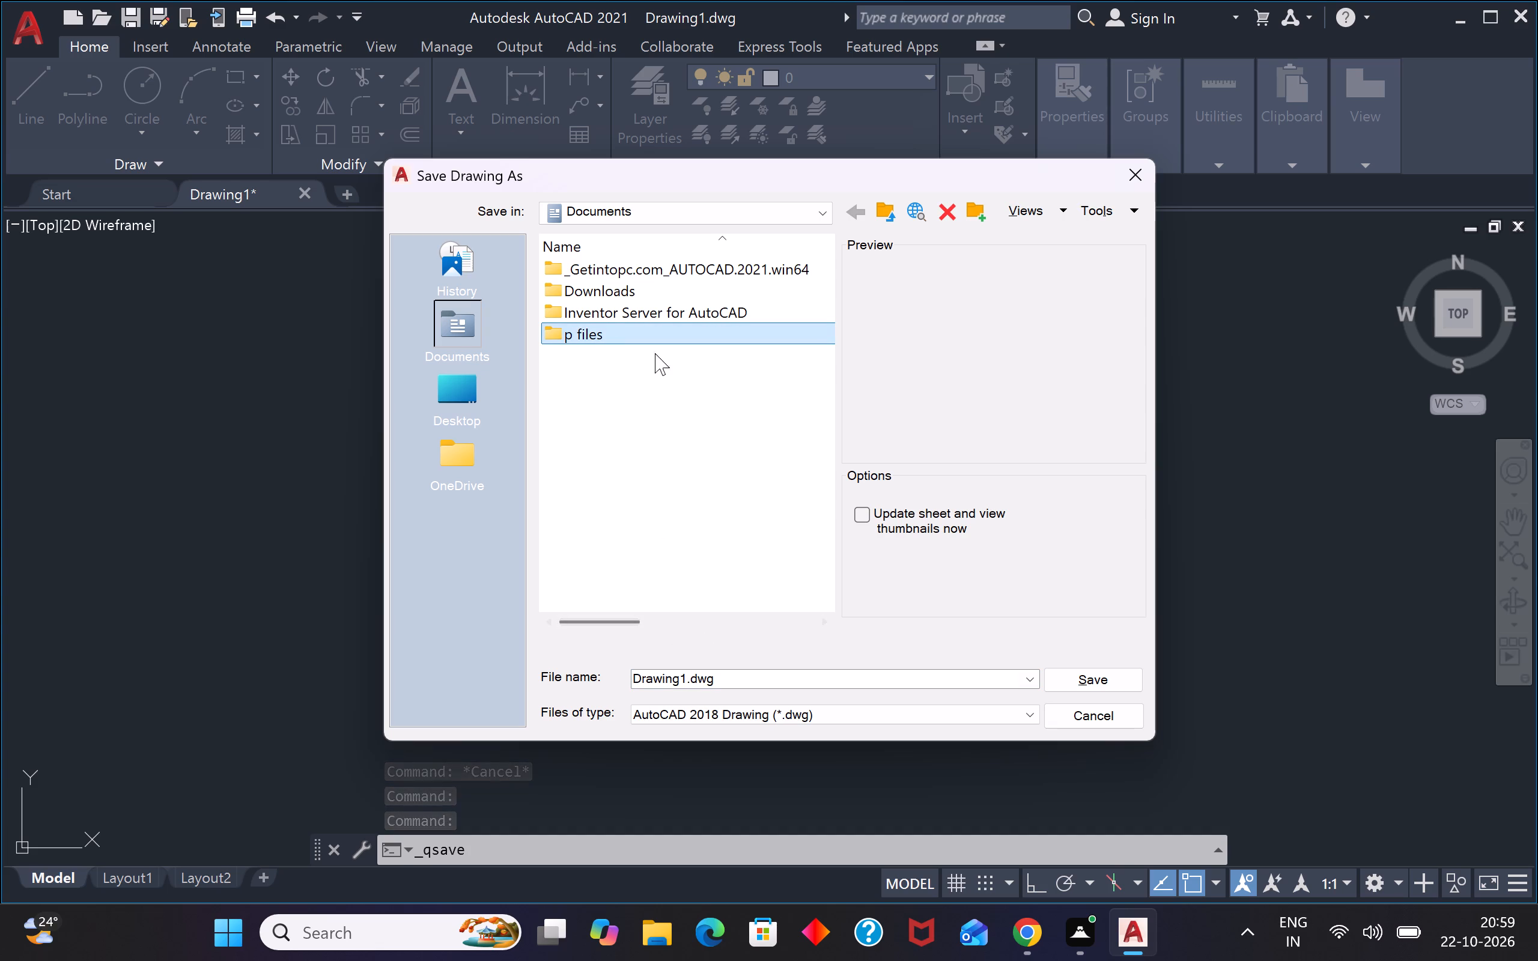
{"action": "double_click", "coordinate": [656, 332]}
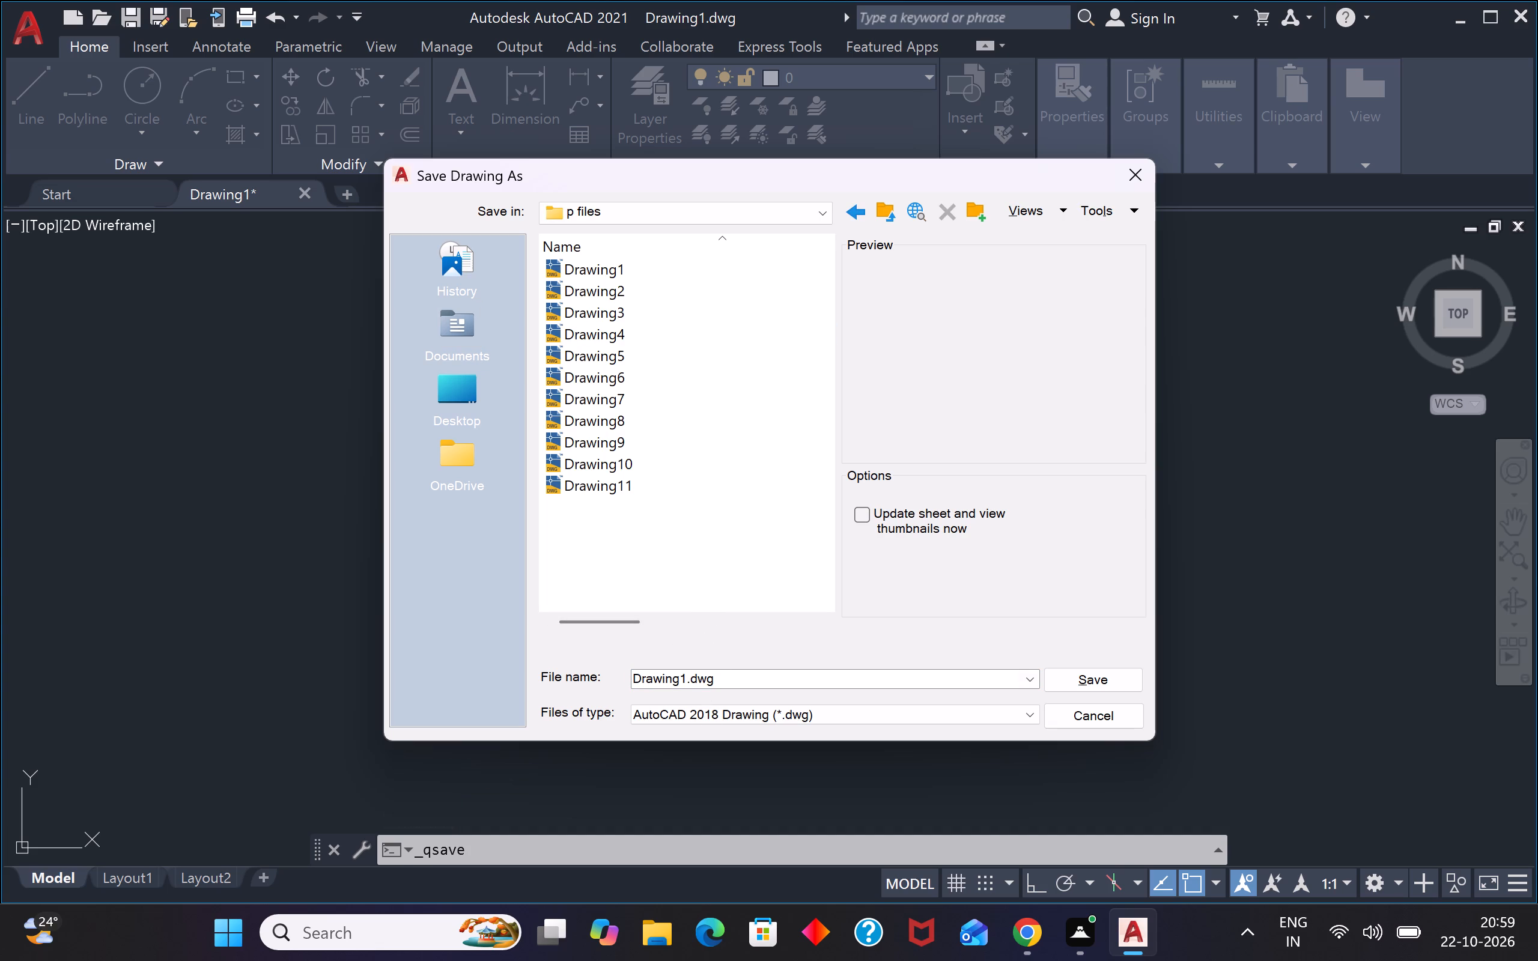
{"action": "left_click", "coordinate": [690, 679]}
{"action": "left_click", "coordinate": [685, 675]}
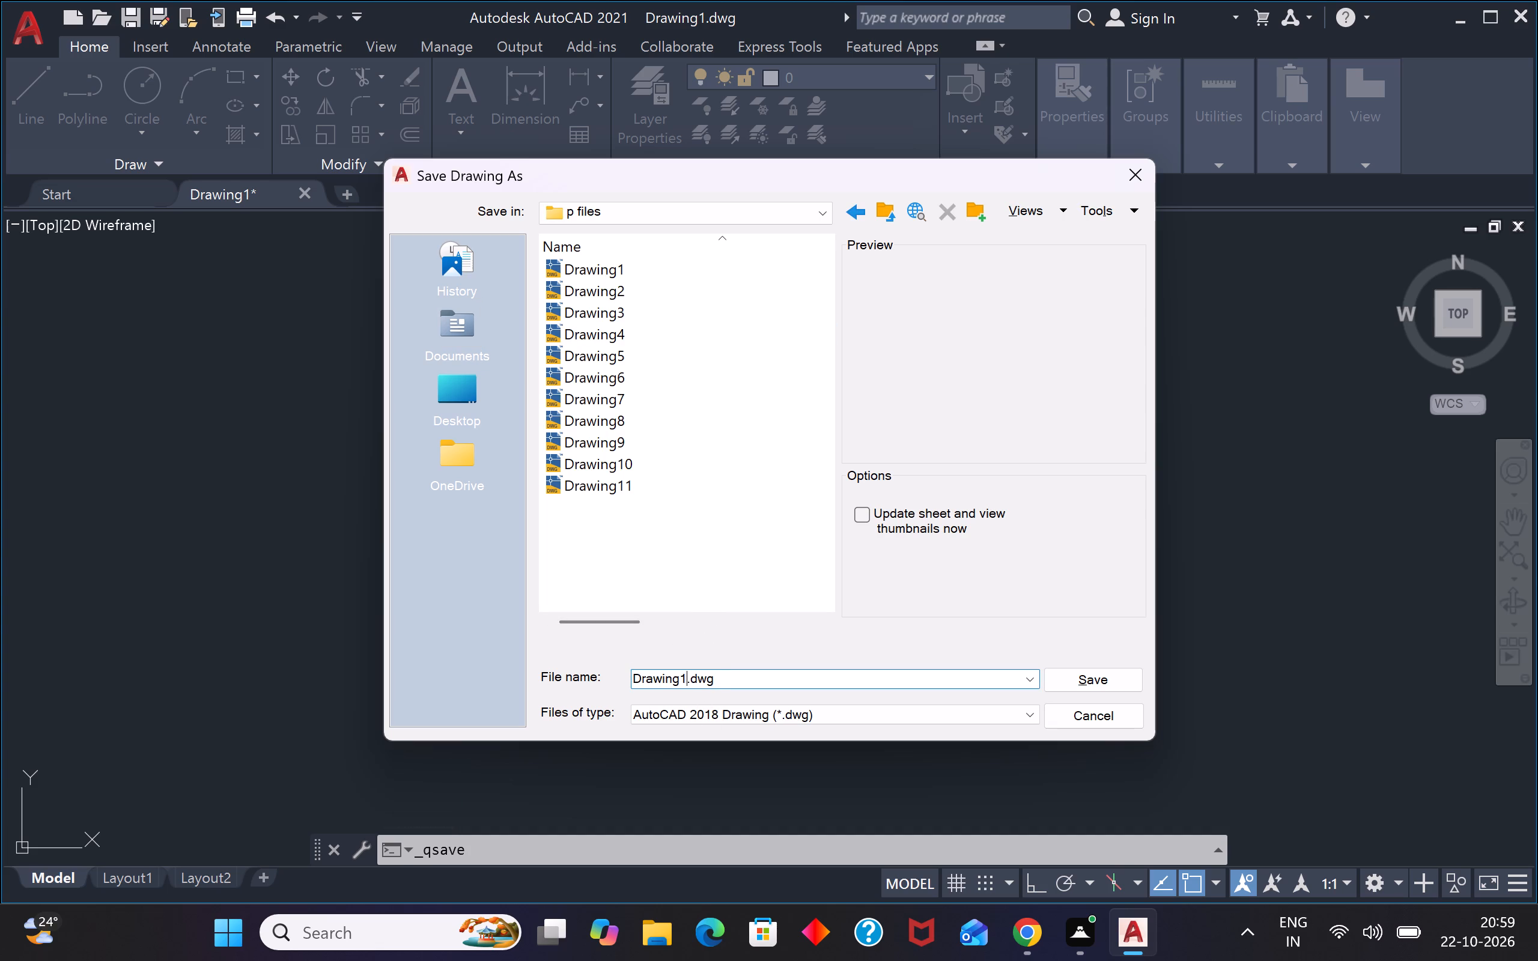
{"action": "key", "text": "2"}
{"action": "left_click", "coordinate": [1102, 684]}
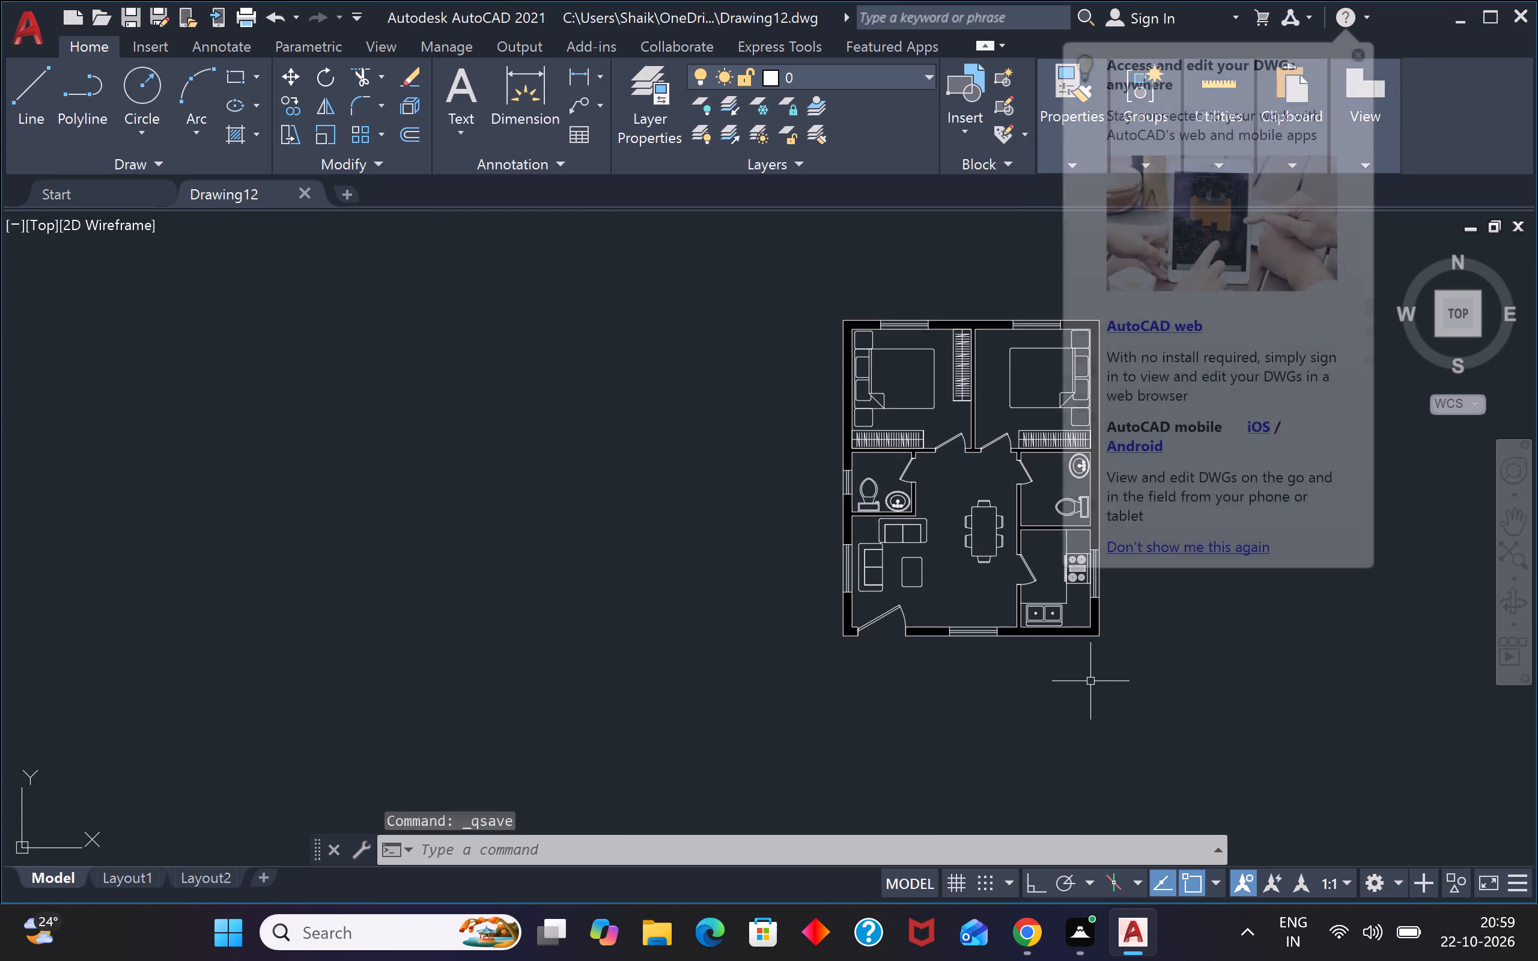
{"action": "left_click", "coordinate": [1361, 55]}
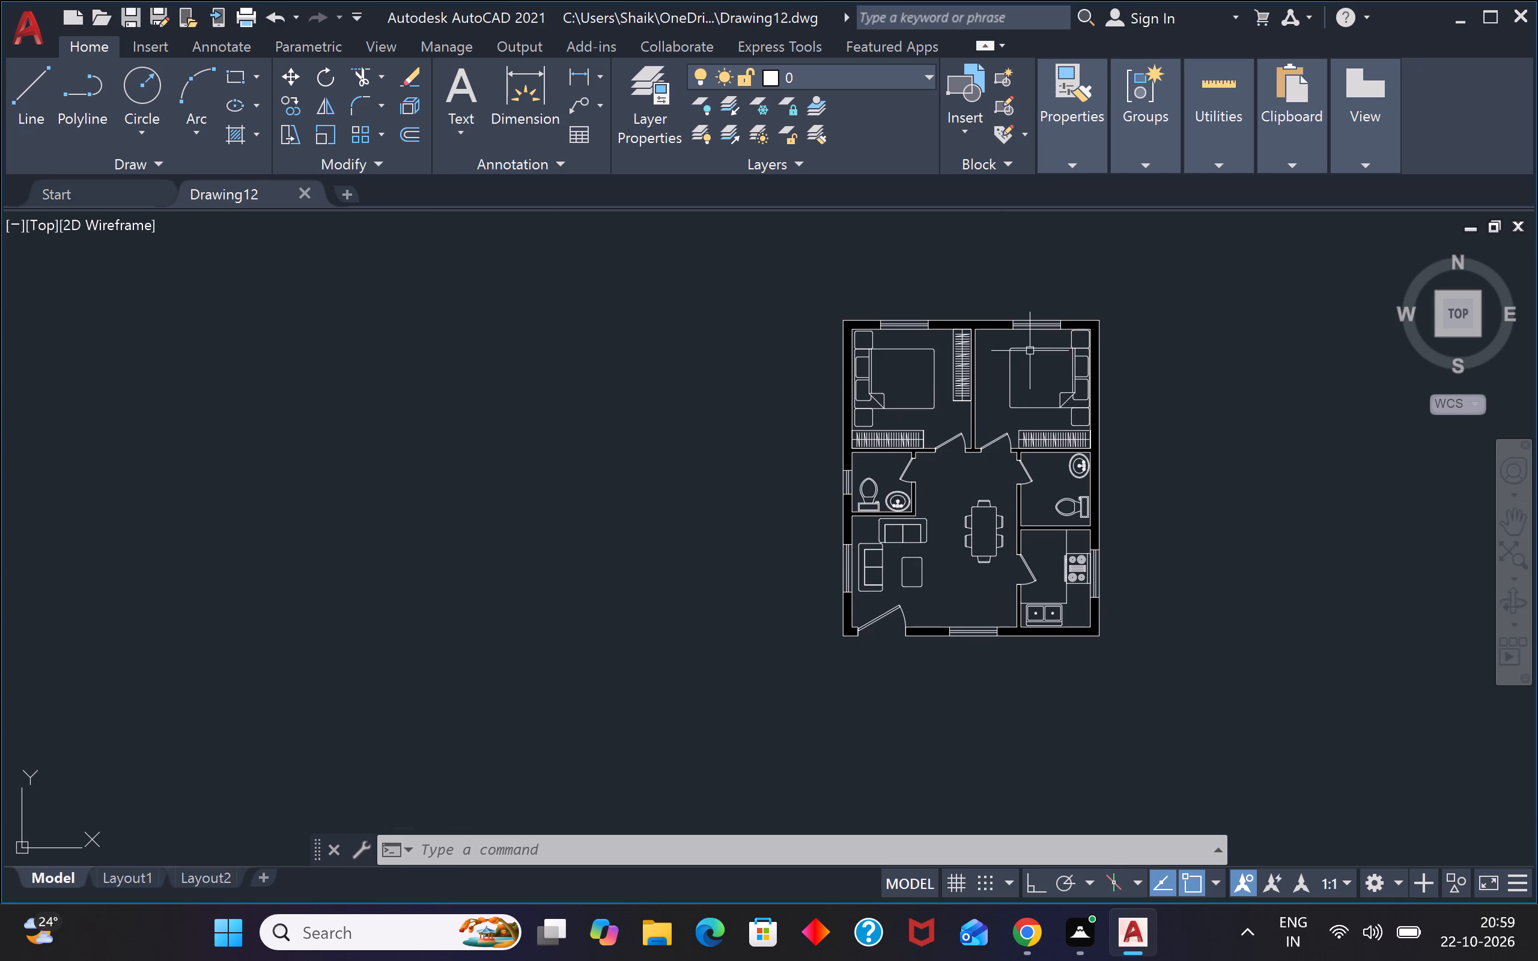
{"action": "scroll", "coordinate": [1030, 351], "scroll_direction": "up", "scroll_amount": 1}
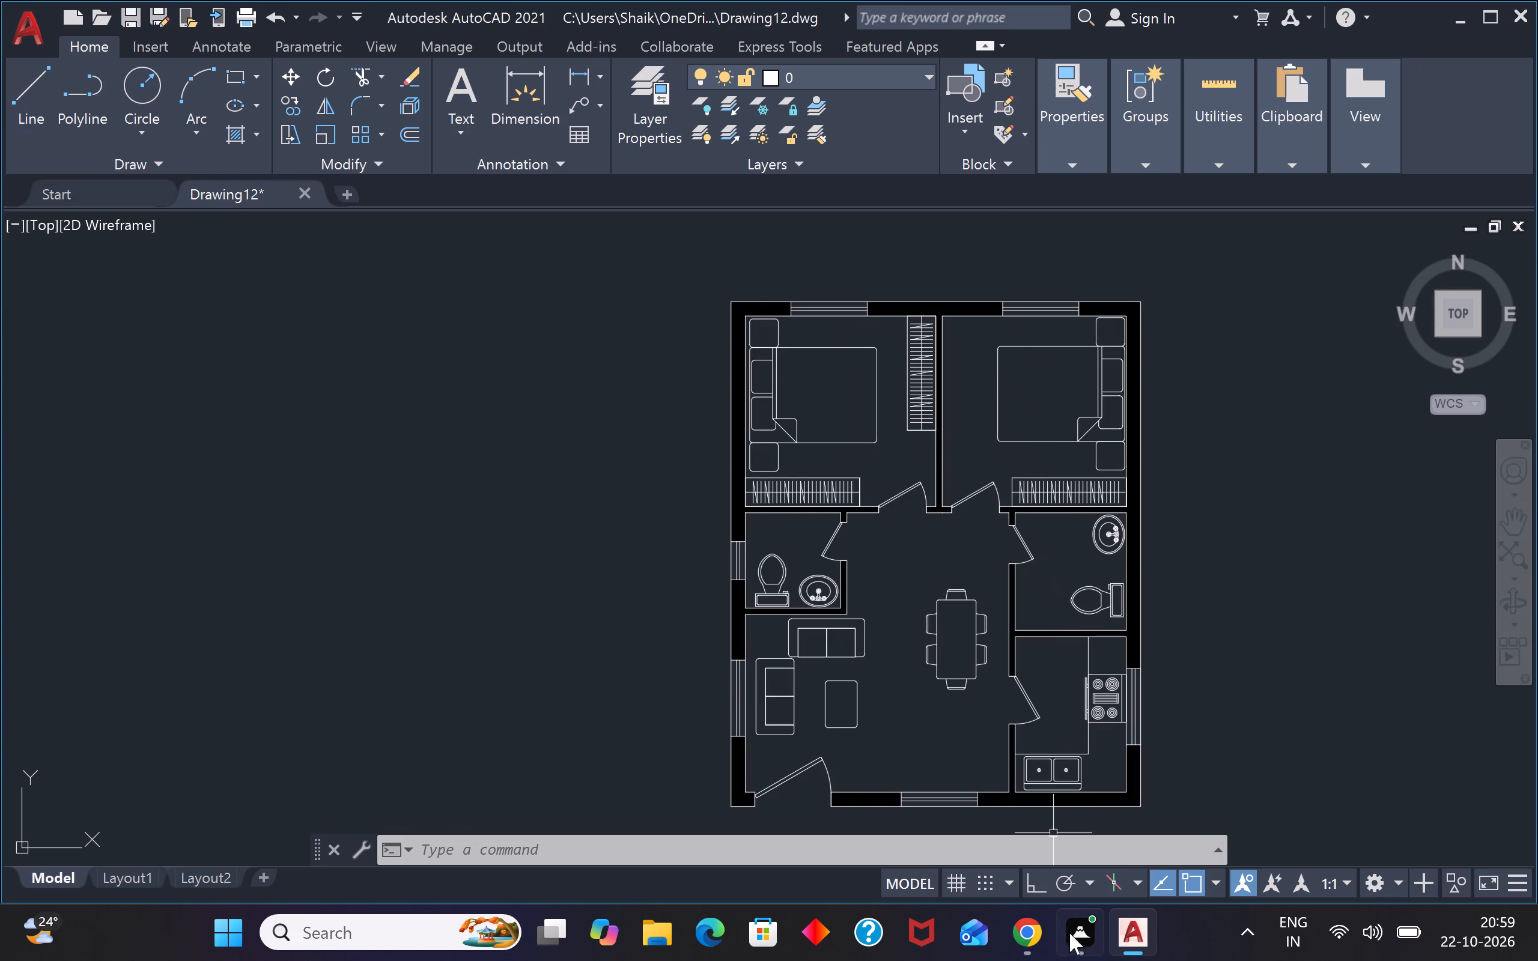